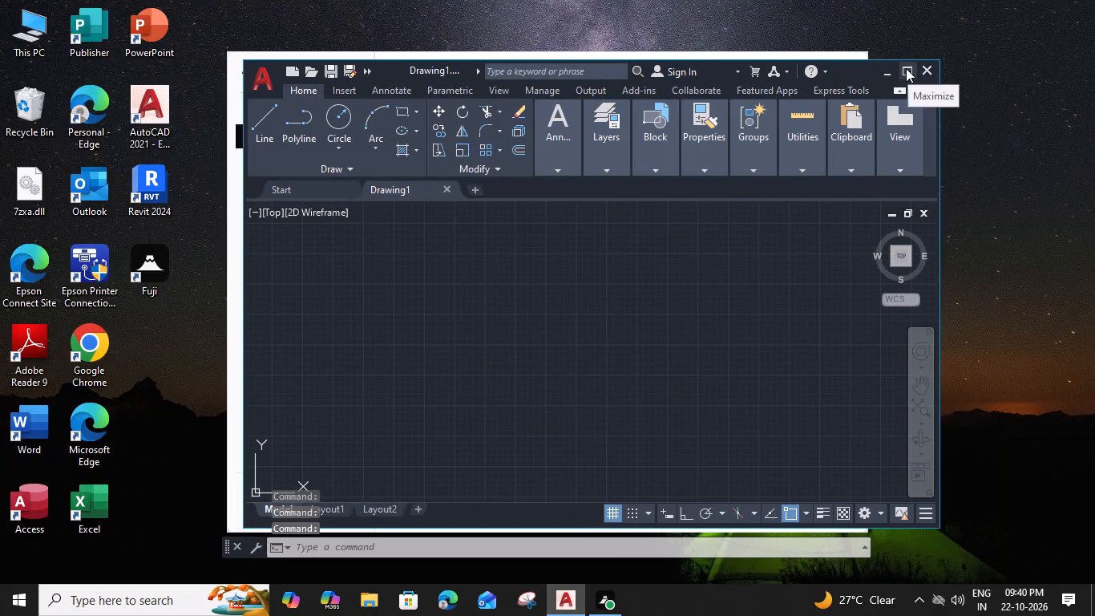
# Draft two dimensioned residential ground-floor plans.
# Maximize the AutoCAD window.
pyautogui.click(906, 71)
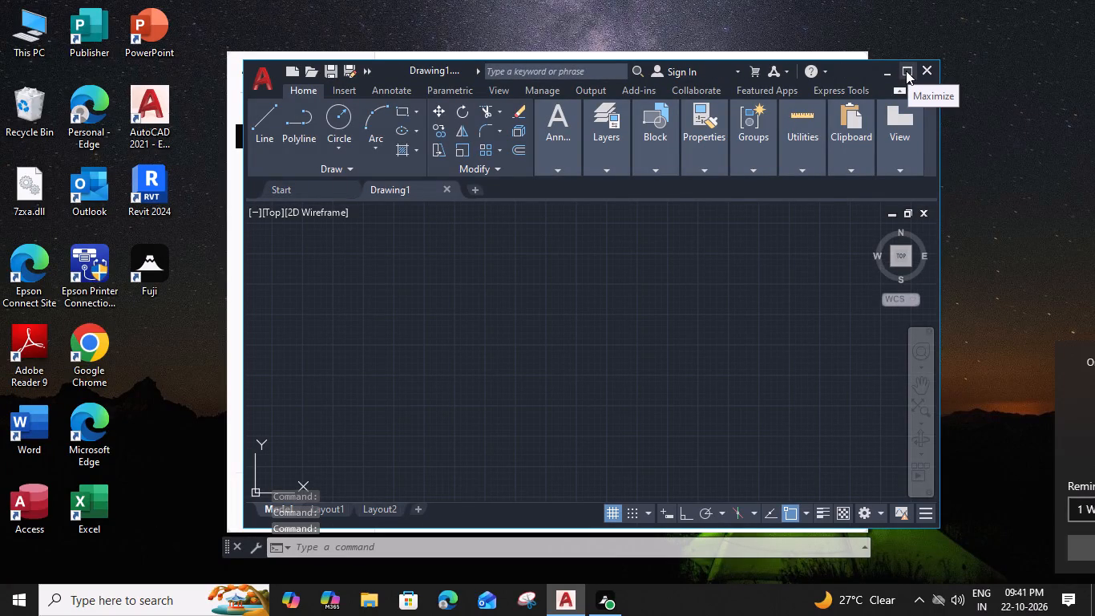
pyautogui.click(1061, 359)
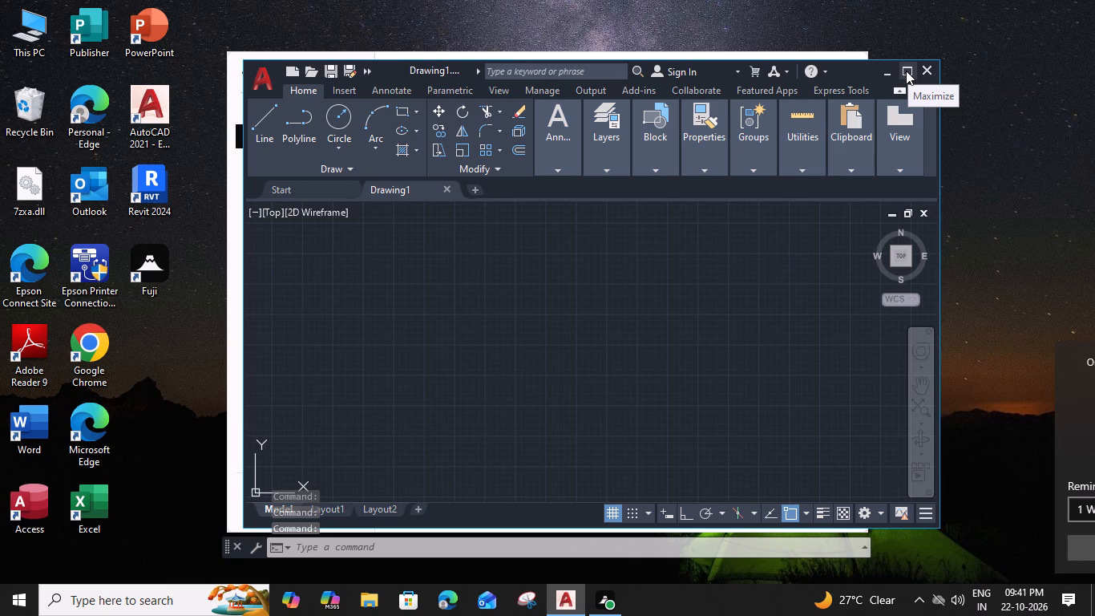
# Set the drawing units to Engineering length with 0'-0.00" precision and Inches as the insertion scale.
pyautogui.scroll(-1, 218, 398)
pyautogui.moveTo(281, 386); pyautogui.dragTo(340, 359, button='middle')
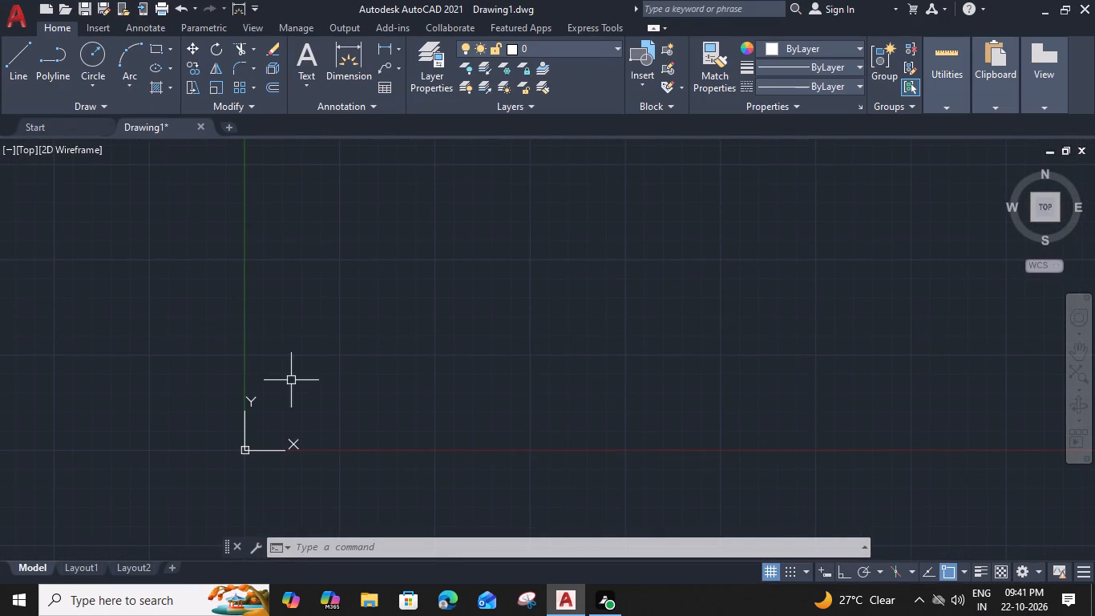
pyautogui.moveTo(301, 367); pyautogui.dragTo(402, 372, button='middle')
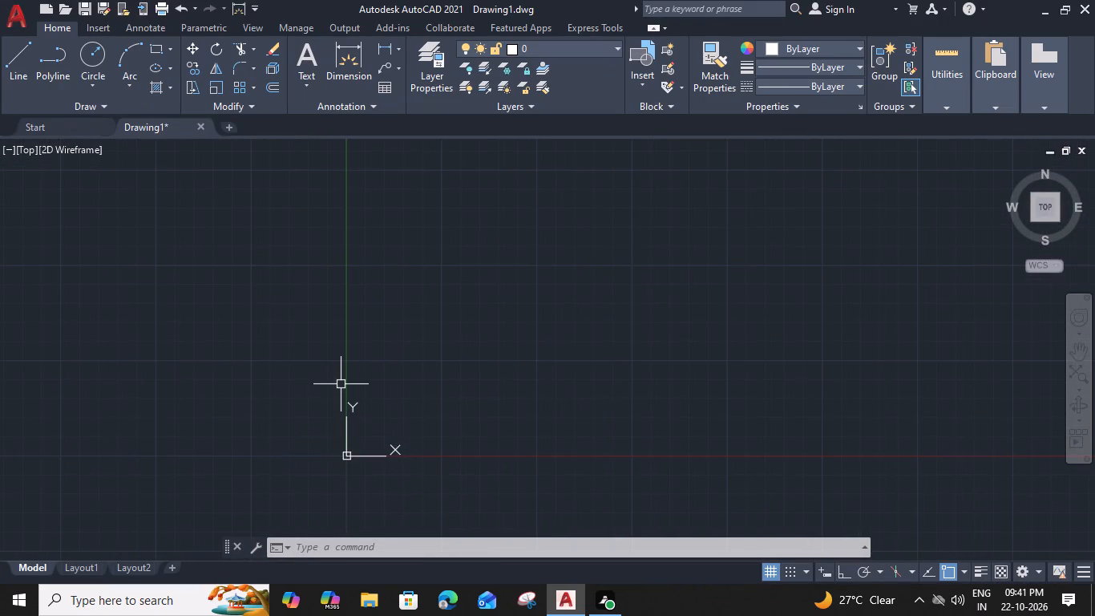
pyautogui.press('u')
pyautogui.press('n')
pyautogui.press('space')
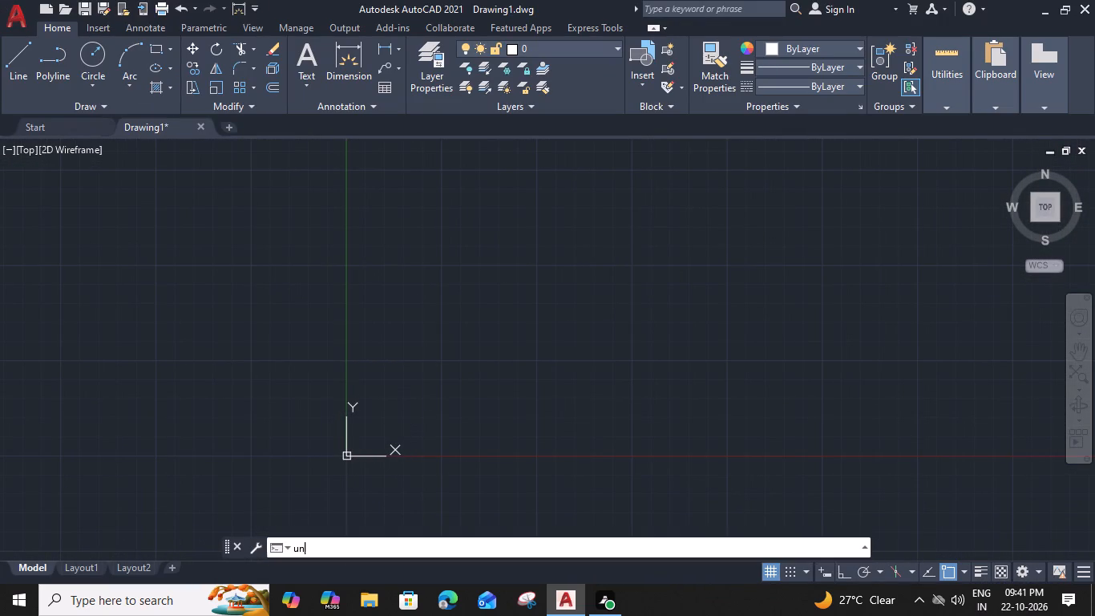
pyautogui.click(527, 190)
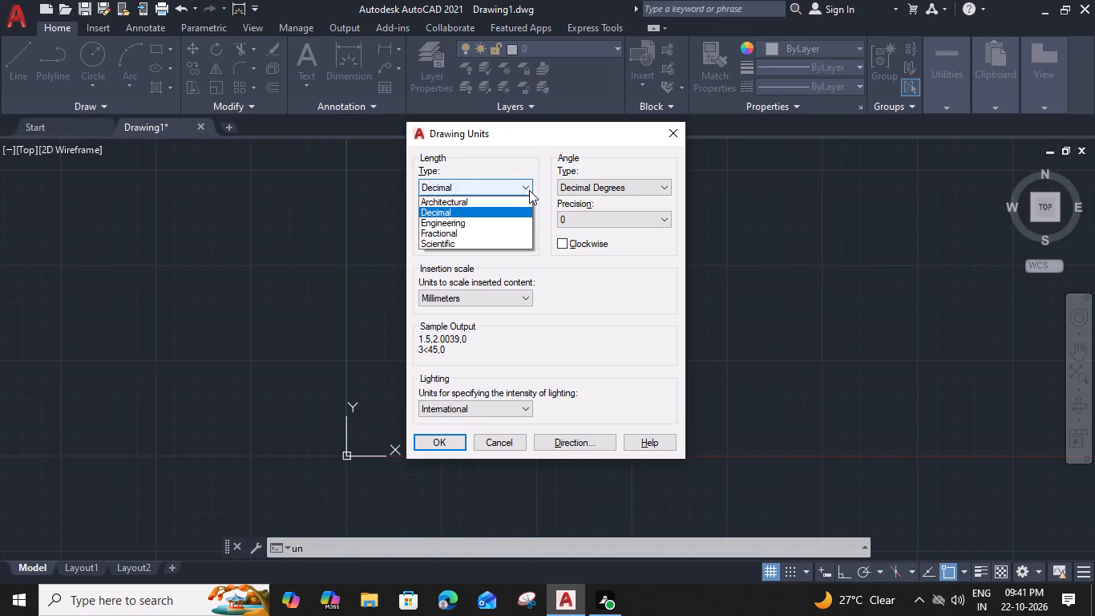
pyautogui.click(523, 222)
pyautogui.click(530, 219)
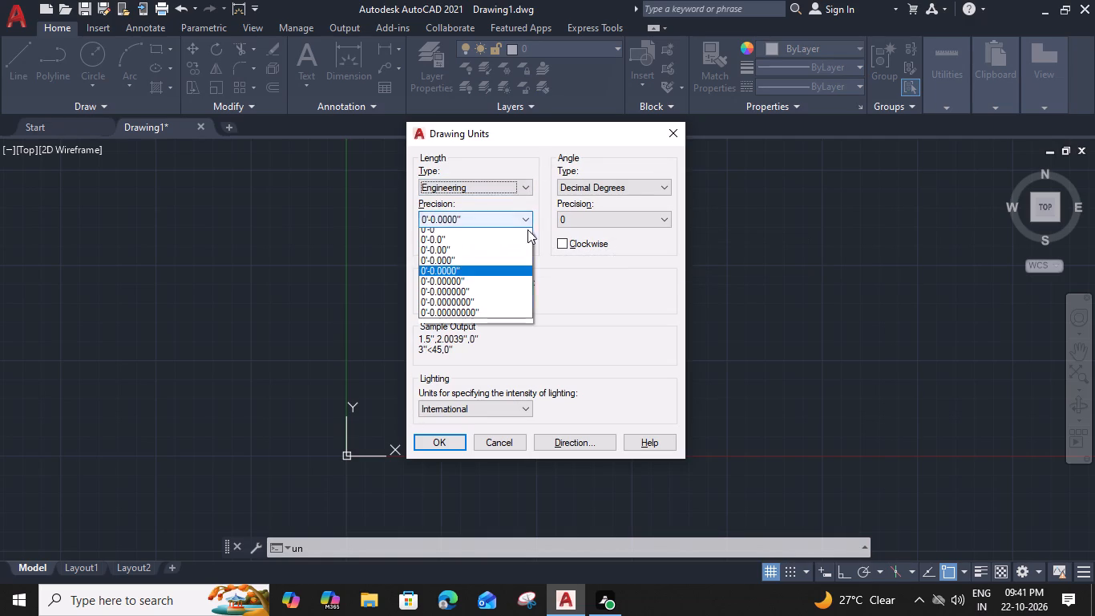
pyautogui.click(516, 255)
pyautogui.click(528, 298)
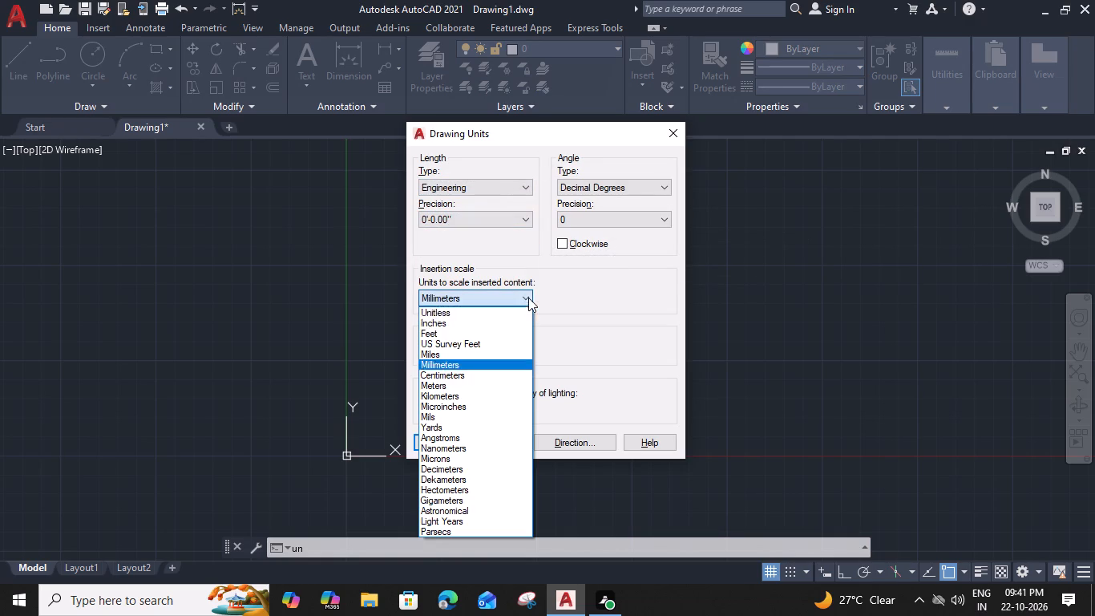
pyautogui.click(507, 326)
pyautogui.click(455, 446)
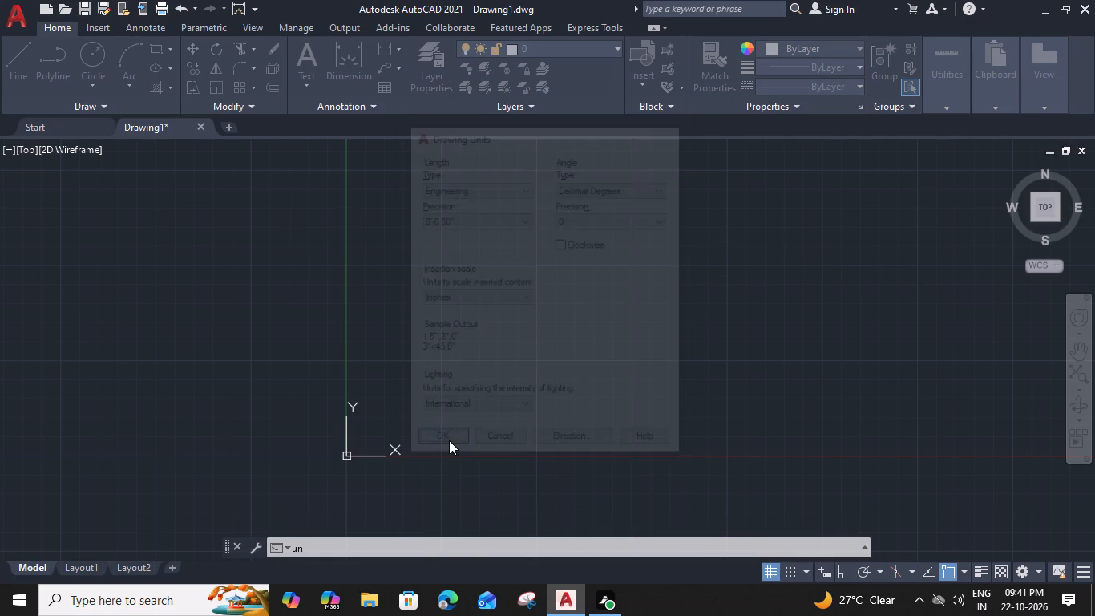
# Modify the ISO-25 dimension style to use a text height of 9".
pyautogui.press('d')
pyautogui.press('space')
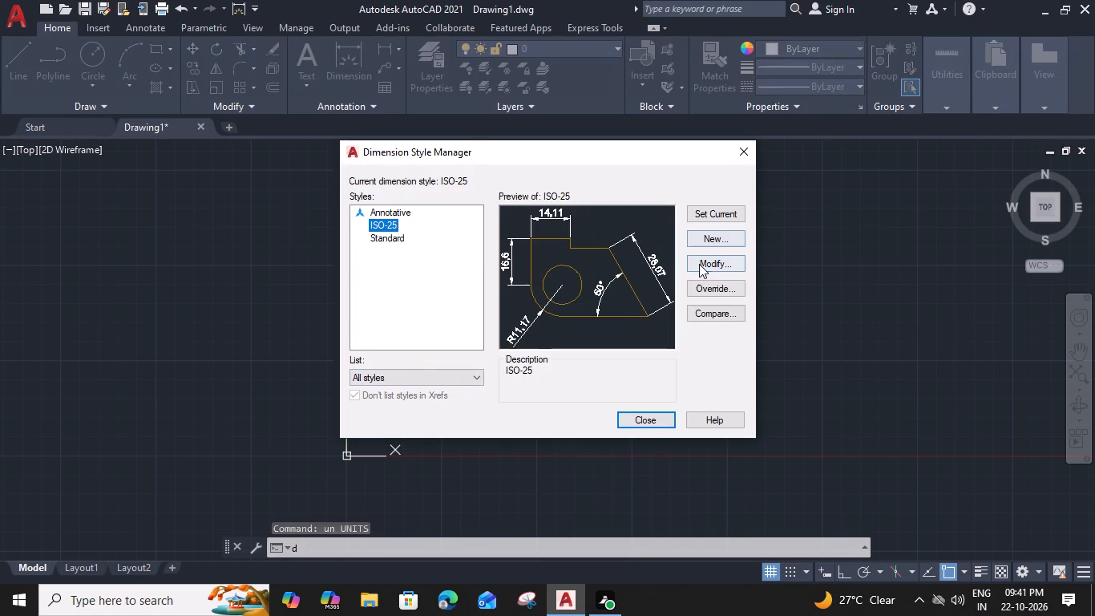
pyautogui.doubleClick(699, 261)
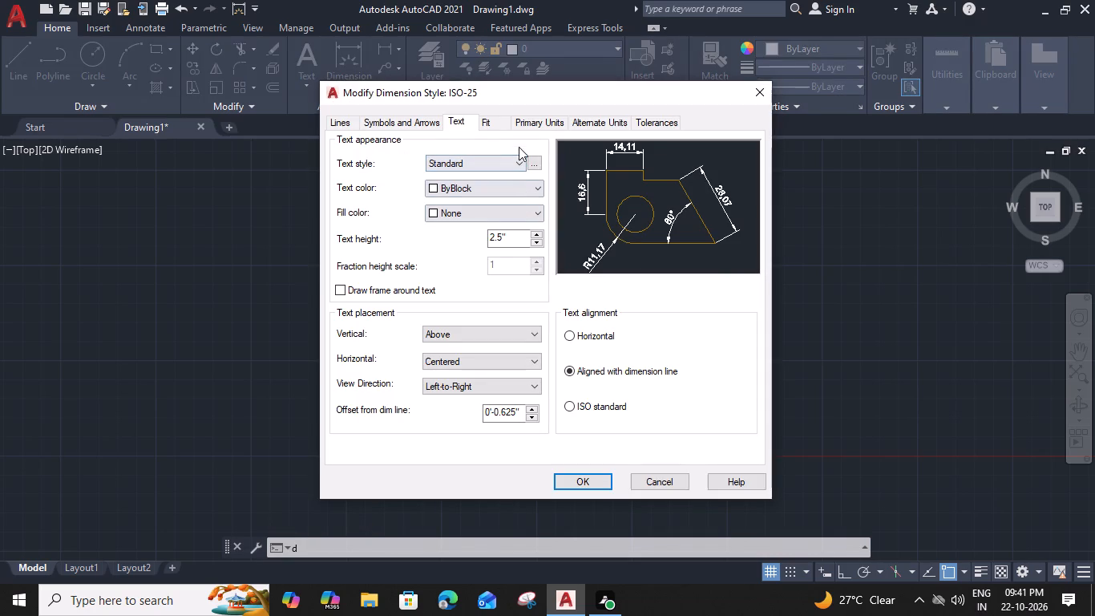
pyautogui.moveTo(513, 237); pyautogui.dragTo(445, 239)
pyautogui.press('9')
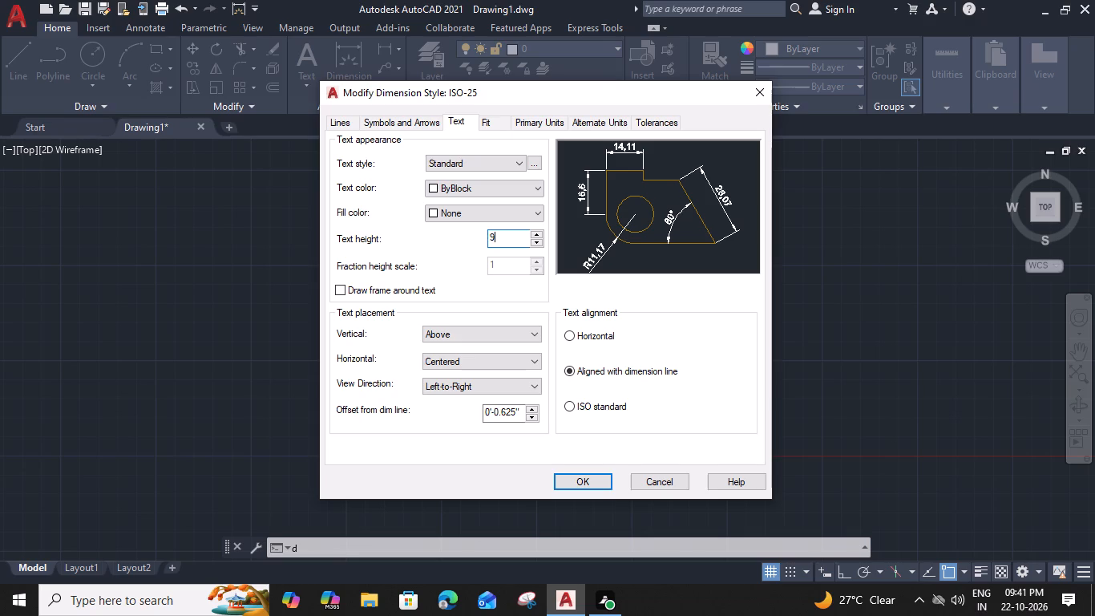
pyautogui.hotkey('shift', '"')
pyautogui.press('Return')
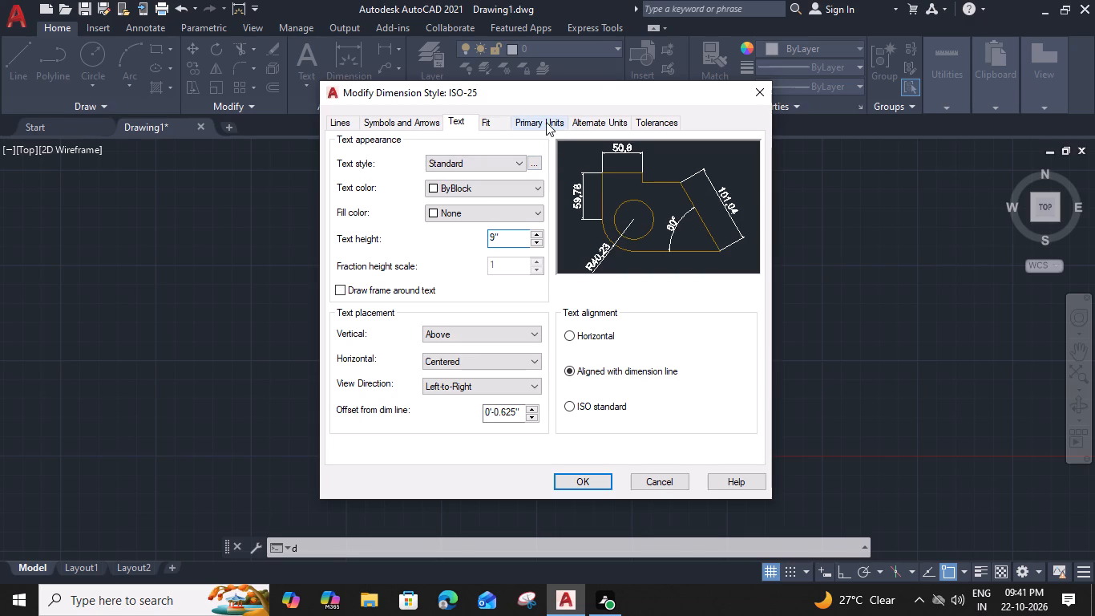
# Set the ISO-25 style's primary unit format to Engineering and make the style current.
pyautogui.click(546, 122)
pyautogui.click(468, 152)
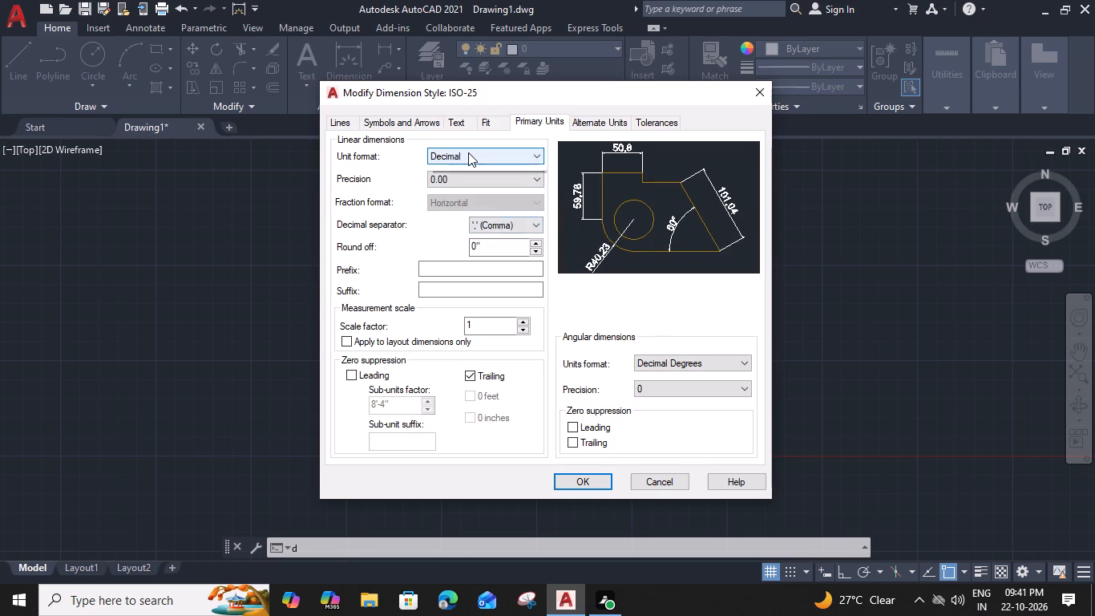
pyautogui.click(467, 190)
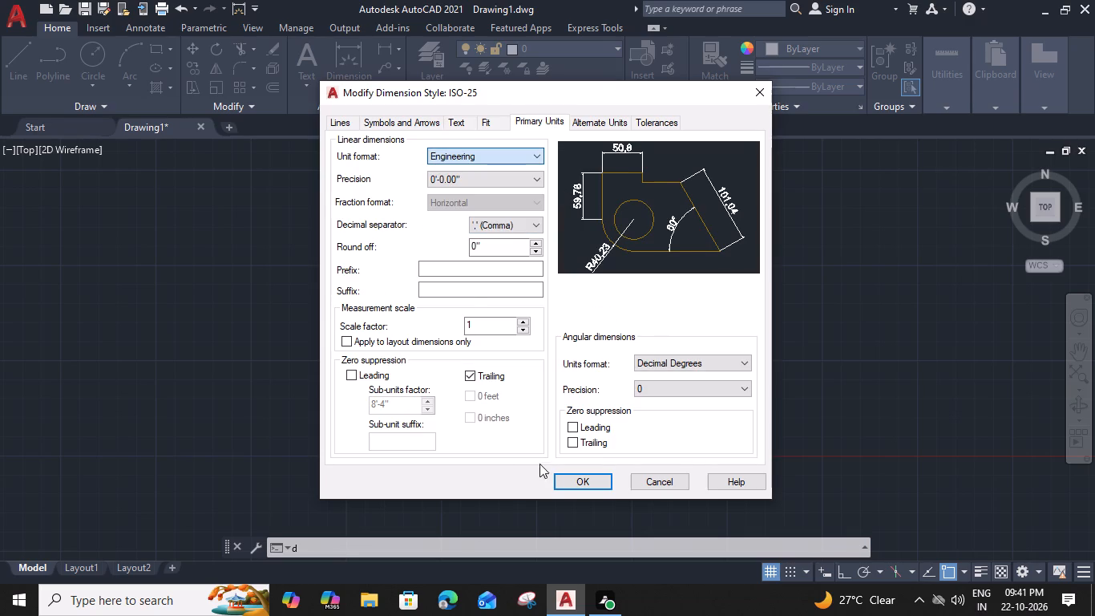
pyautogui.click(562, 480)
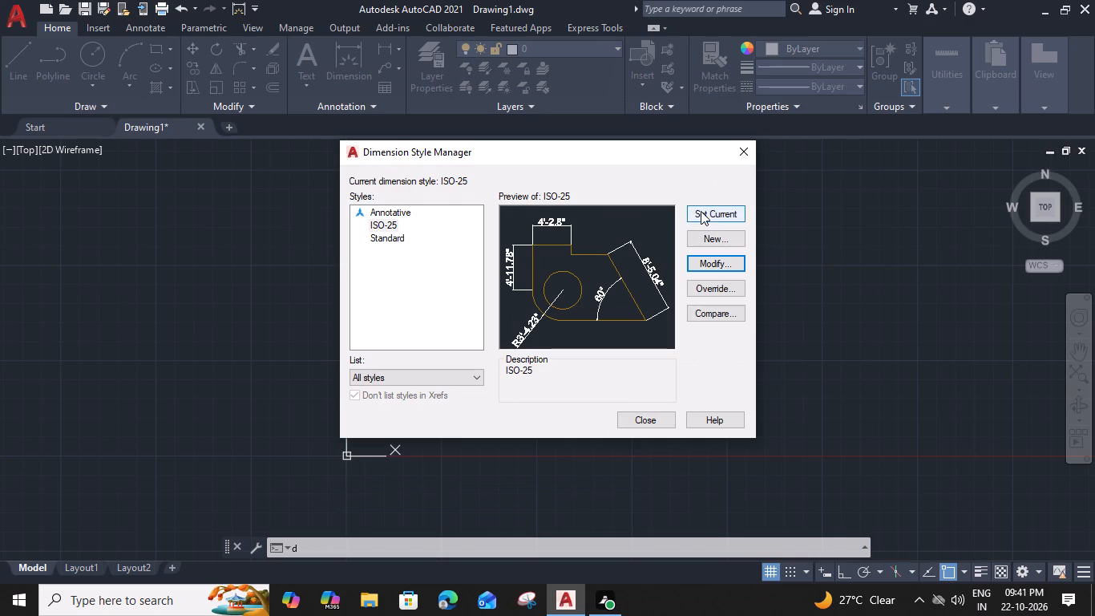
pyautogui.click(701, 211)
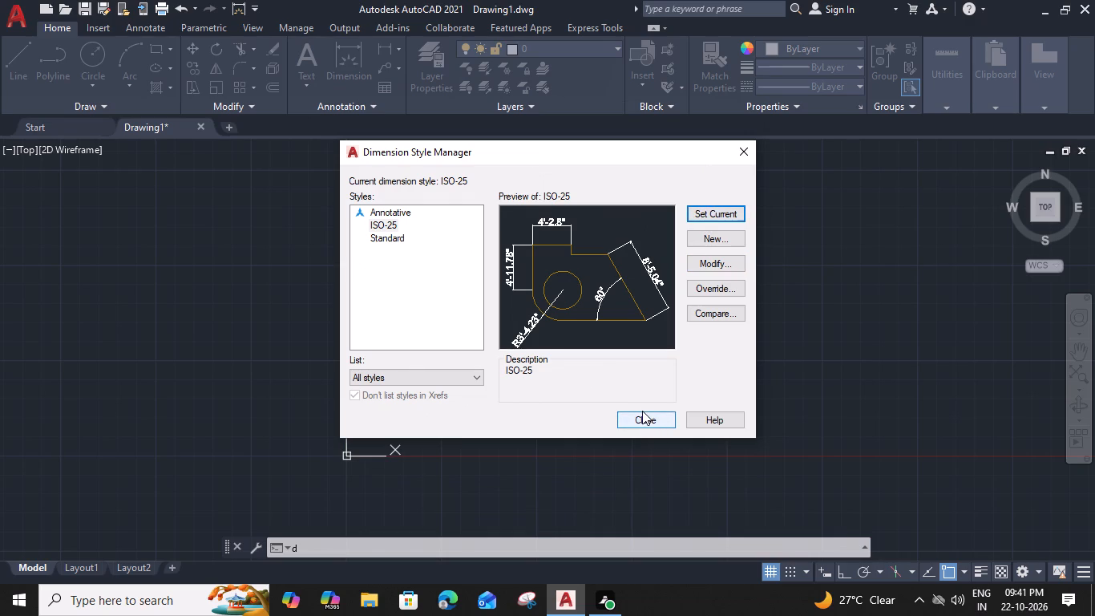
pyautogui.click(642, 411)
# Turn on Ortho mode and draw a 50' vertical line downward from a point above the origin, just beside the Y axis.
pyautogui.moveTo(465, 371); pyautogui.dragTo(619, 334, button='middle')
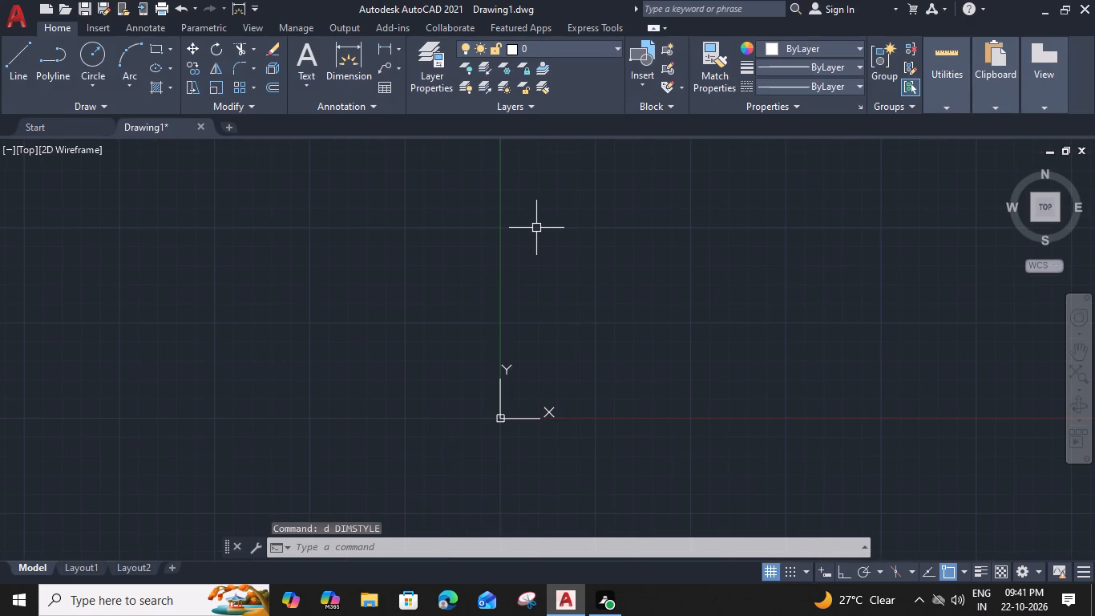
pyautogui.click(843, 565)
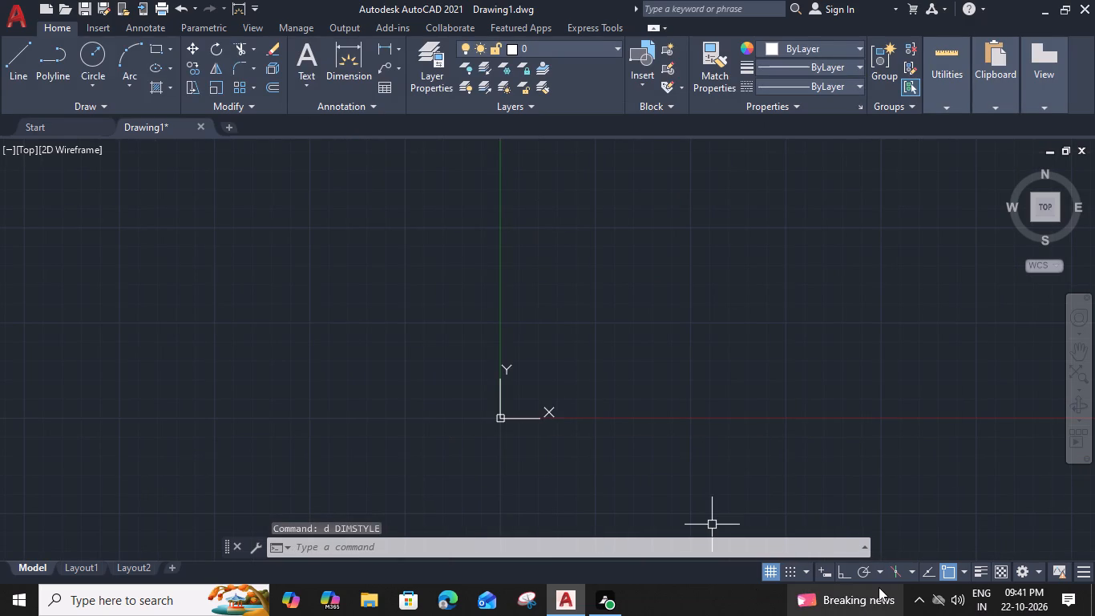
pyautogui.press('l')
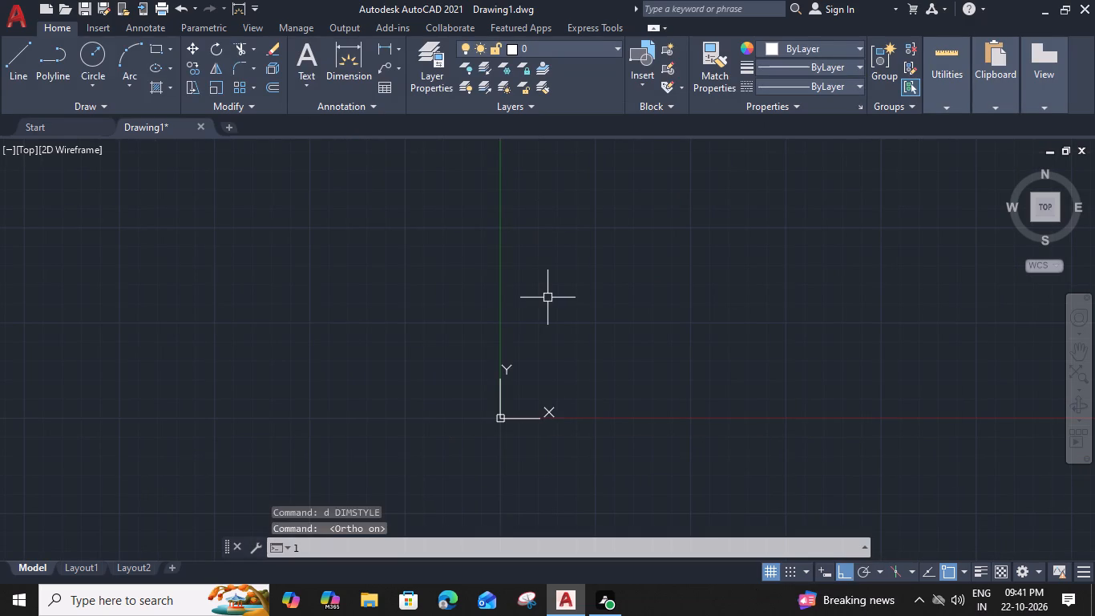
pyautogui.press('space')
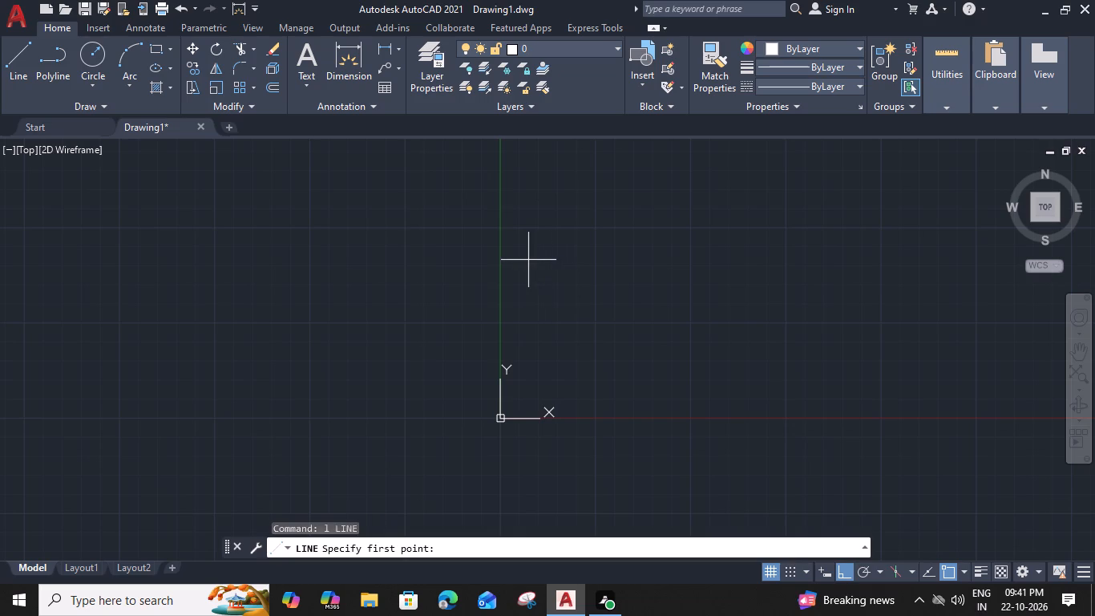
pyautogui.click(515, 242)
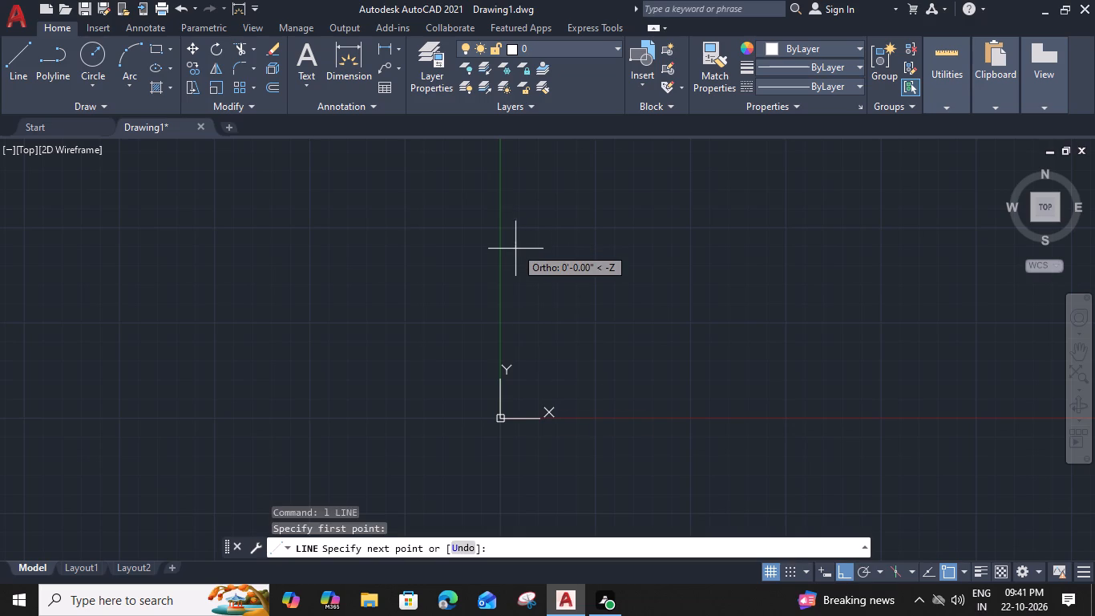
pyautogui.press('5')
pyautogui.write("0'")
pyautogui.press('space')
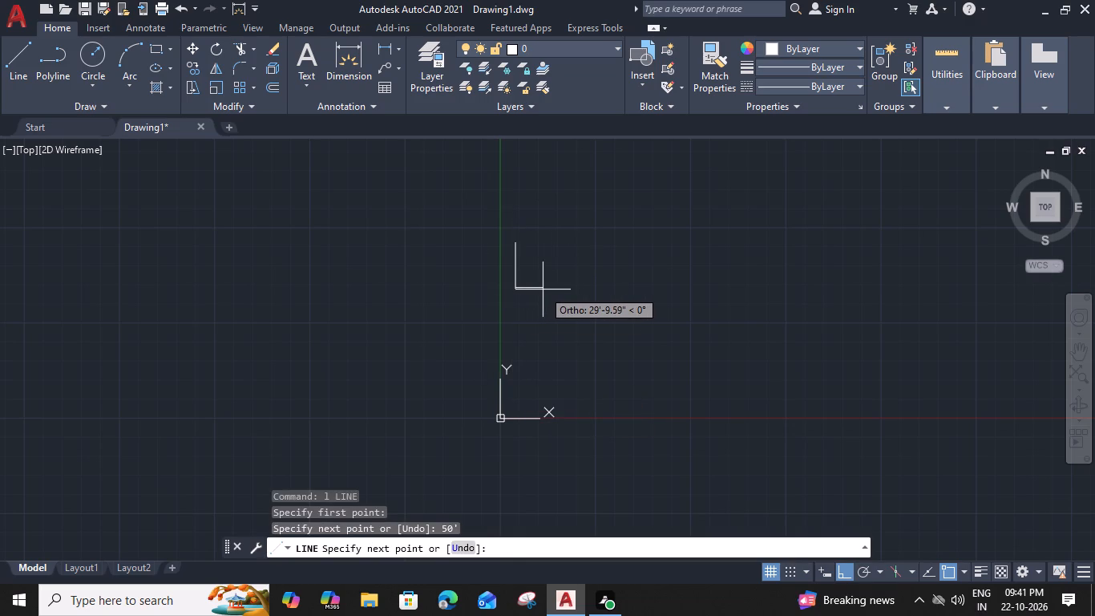
pyautogui.press('Escape')
# Draw a 20' horizontal line along positive X from the upper end of the vertical line.
pyautogui.scroll(3, 531, 245)
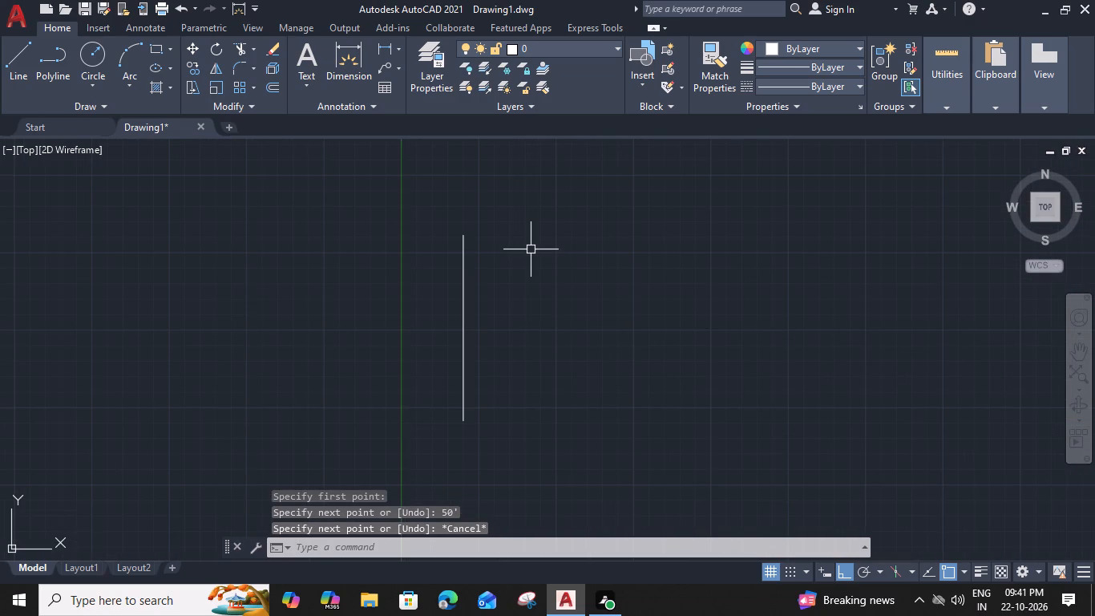
pyautogui.write('l')
pyautogui.press('space')
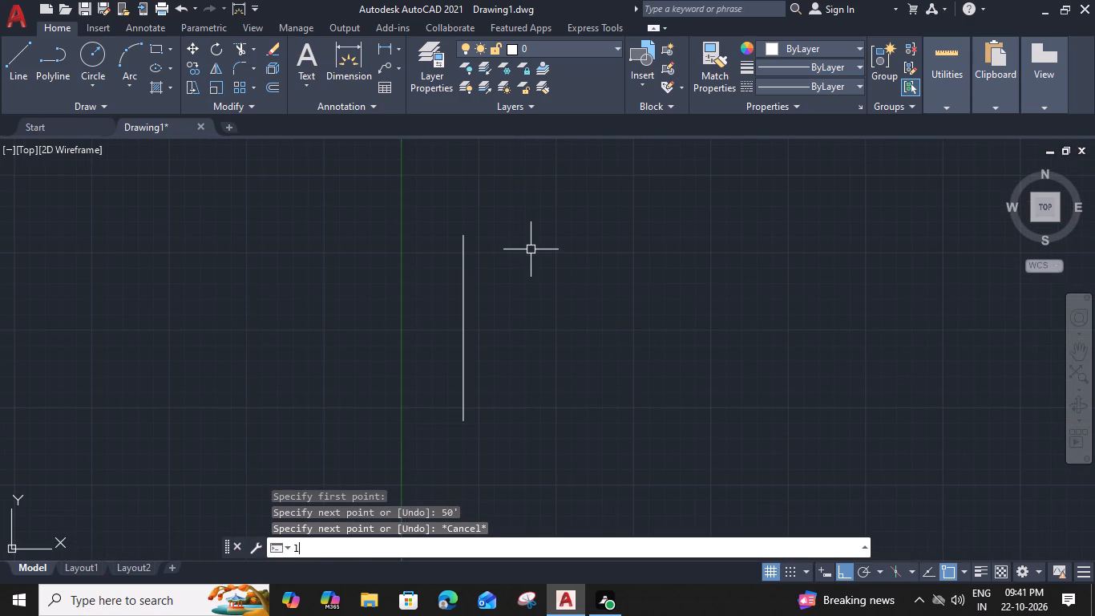
pyautogui.click(465, 235)
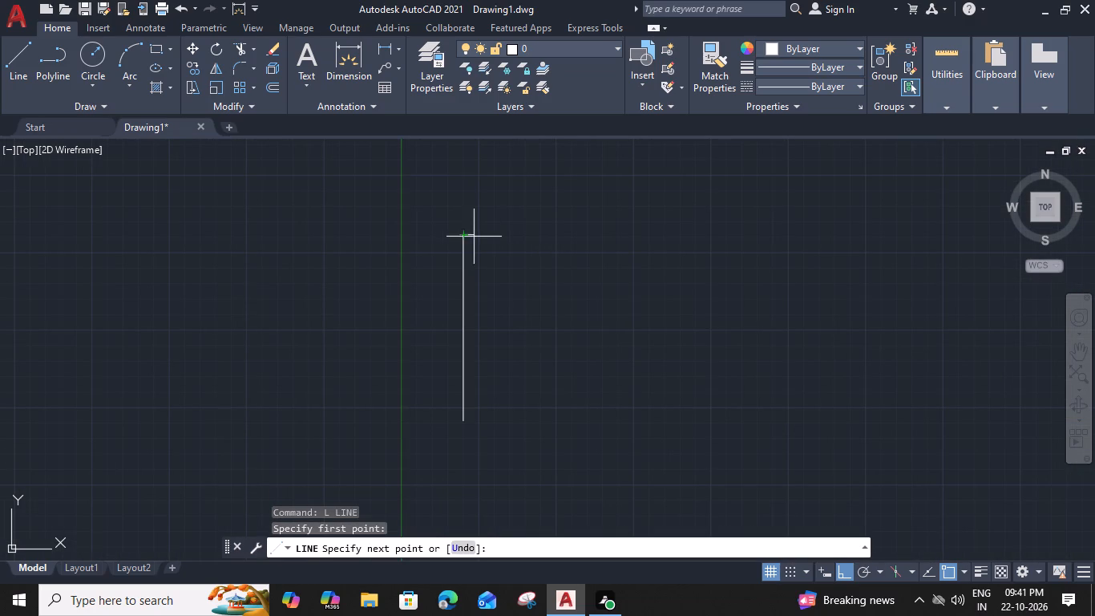
pyautogui.write("20'")
pyautogui.press('space')
pyautogui.press('Escape')
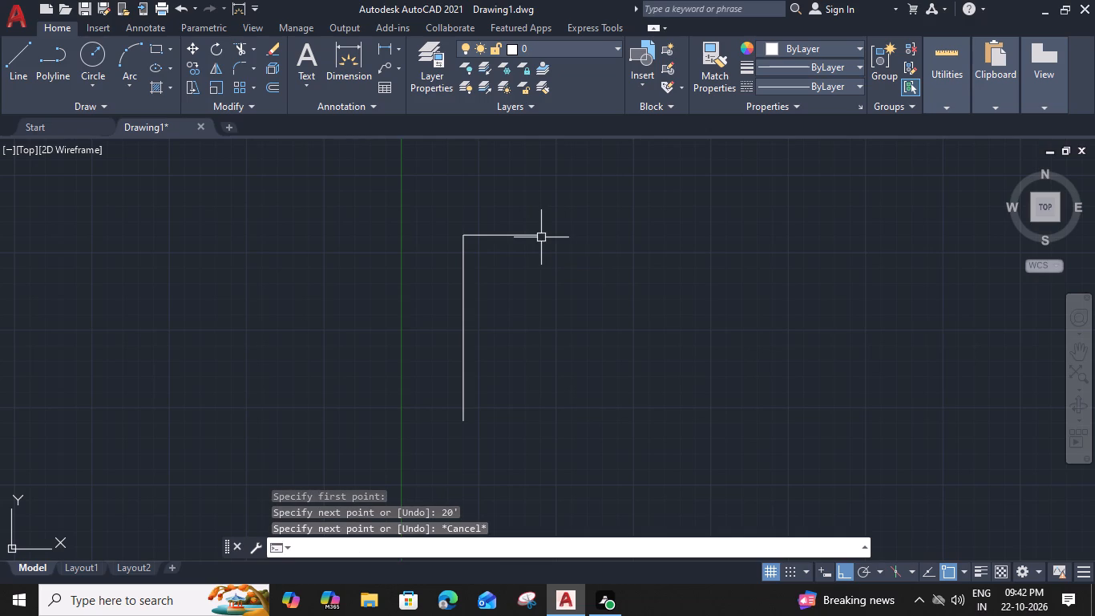
# Offset the vertical and horizontal lines 9" inward to form the wall thickness.
pyautogui.scroll(2, 444, 242)
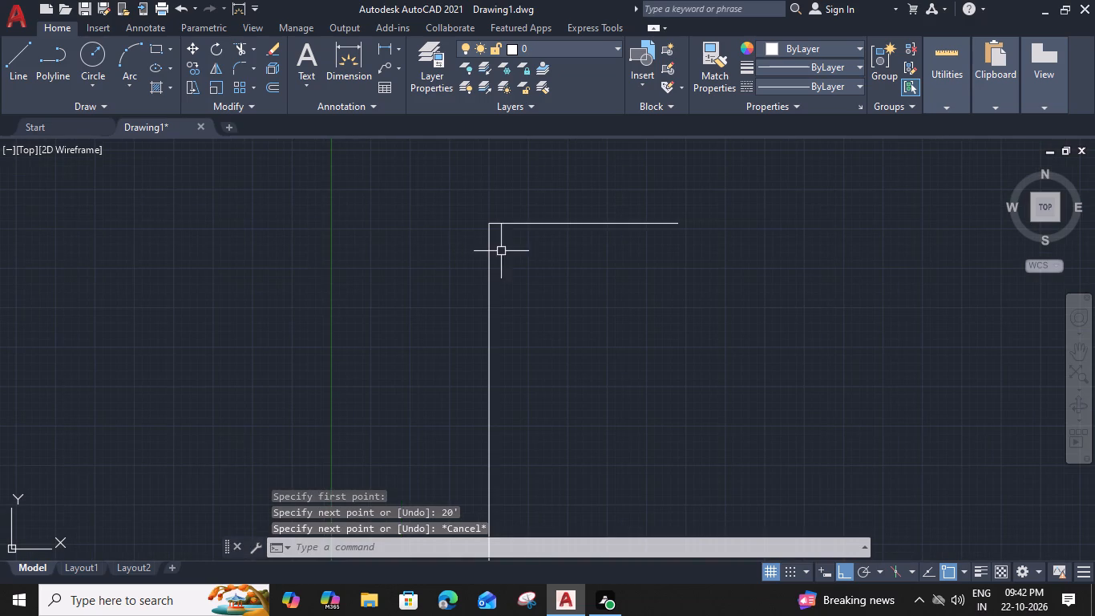
pyautogui.scroll(1, 502, 250)
pyautogui.moveTo(538, 303); pyautogui.dragTo(403, 293, button='middle')
pyautogui.click(345, 247)
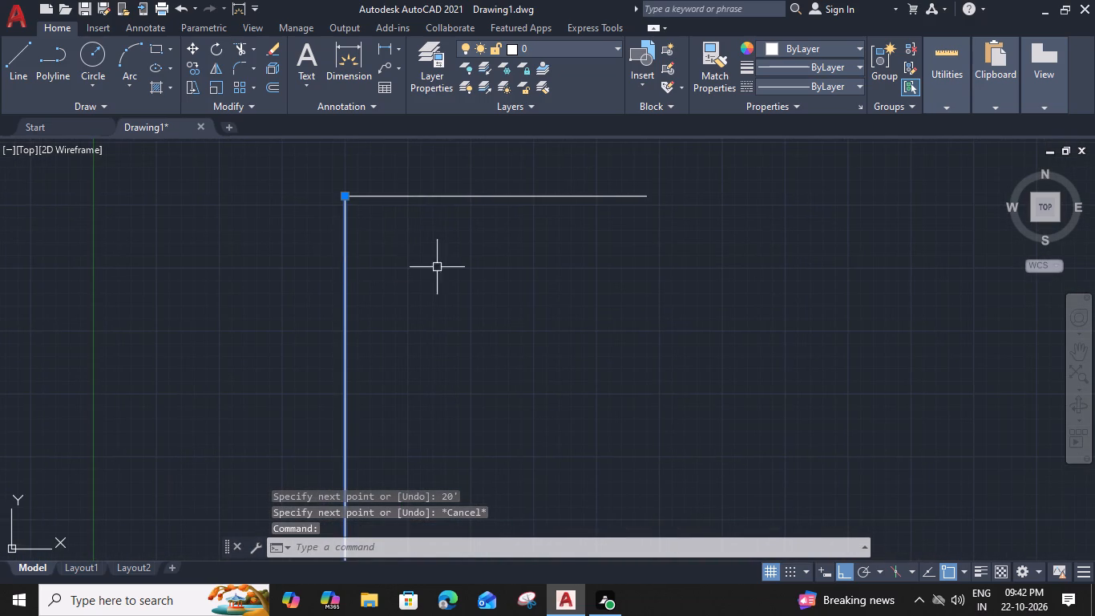
pyautogui.press('o')
pyautogui.press('space')
pyautogui.write('9')
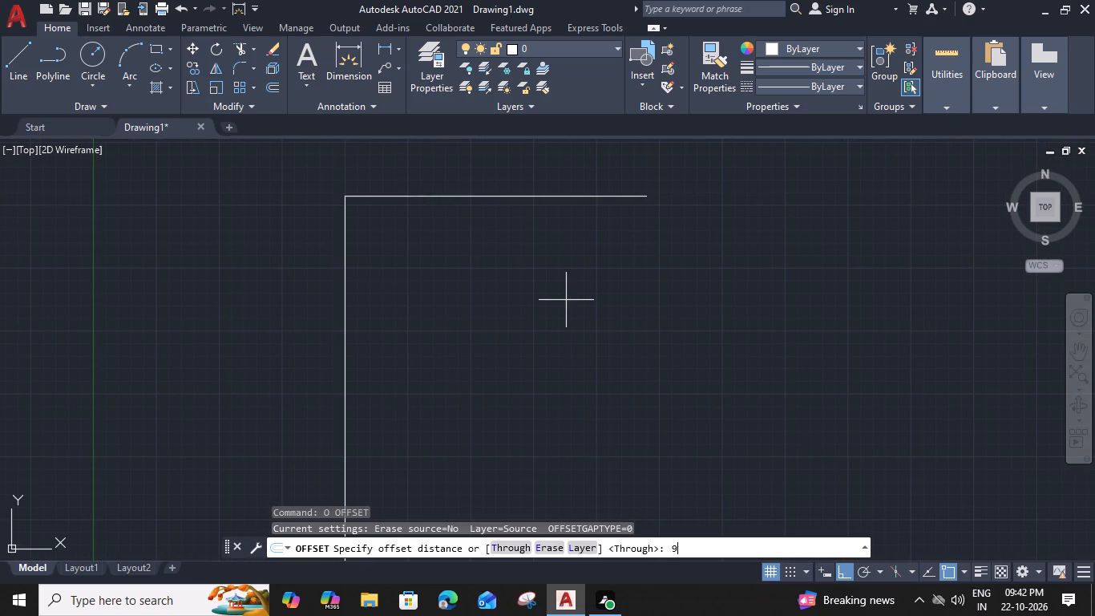
pyautogui.hotkey('shift', '"')
pyautogui.press('Return')
pyautogui.click(600, 302)
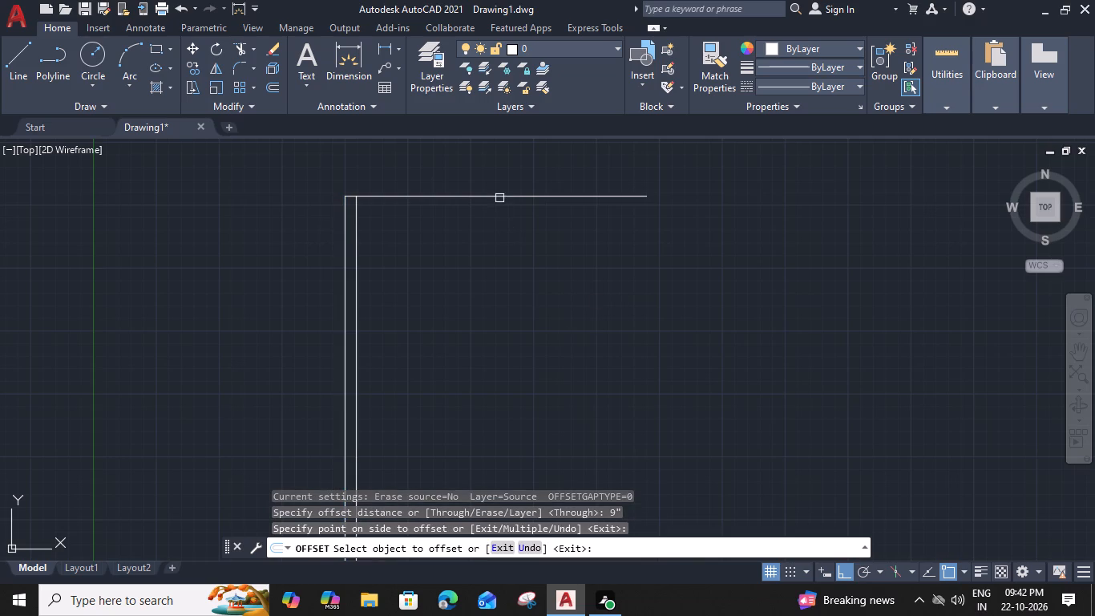
pyautogui.moveTo(499, 195); pyautogui.dragTo(499, 202)
pyautogui.click(499, 293)
pyautogui.press('Escape')
# Trim the overlapping ends of the two inner offset lines at the upper wall corner.
pyautogui.scroll(2, 362, 192)
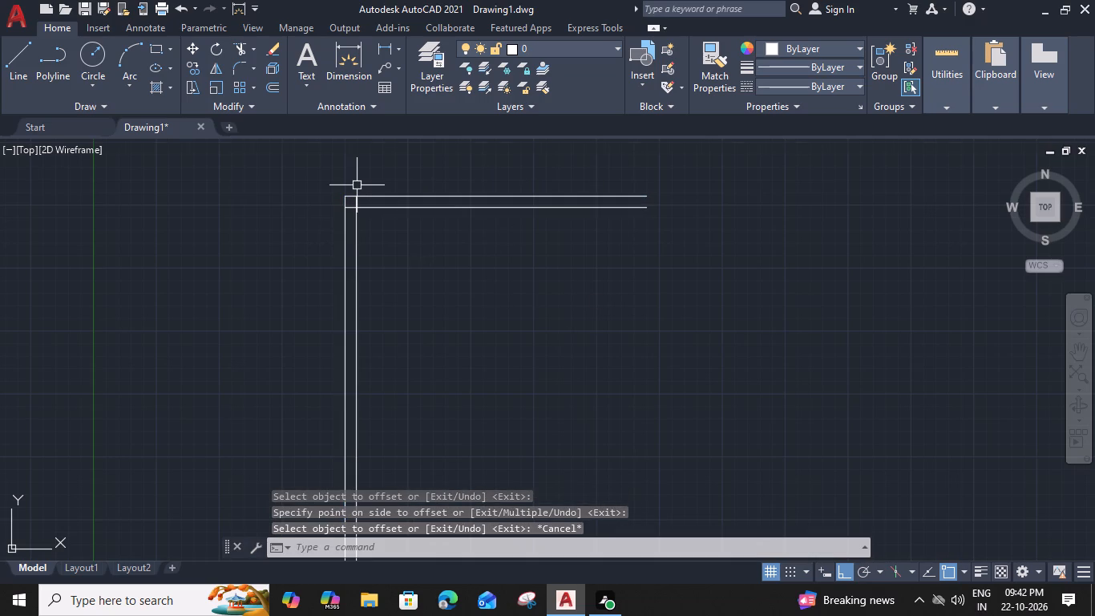
pyautogui.write('tr')
pyautogui.press('space')
pyautogui.click(346, 205)
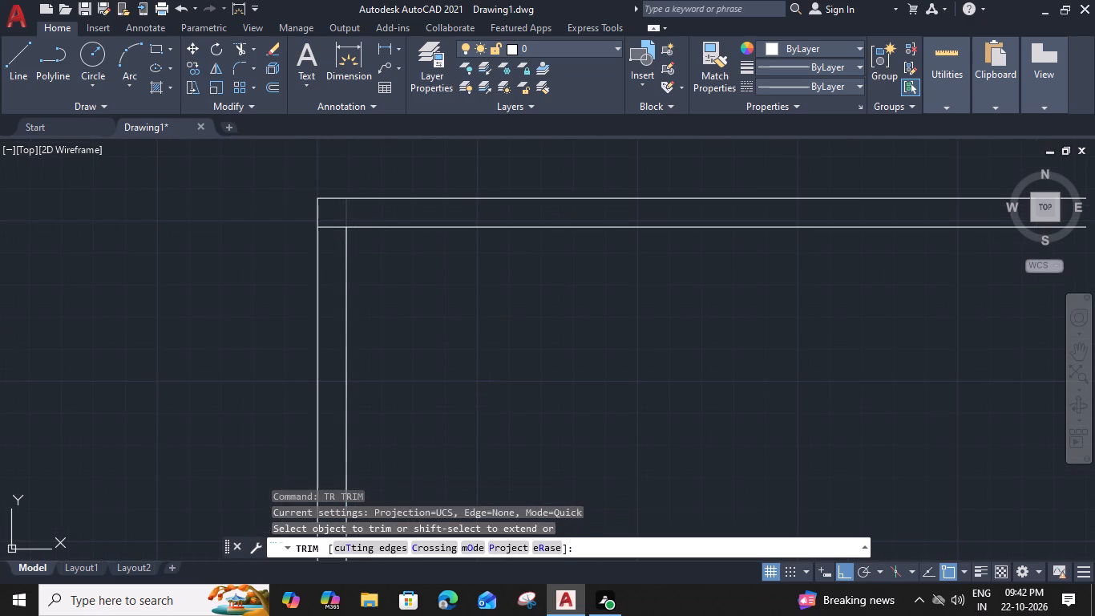
pyautogui.click(335, 230)
pyautogui.press('Escape')
pyautogui.scroll(-2, 335, 230)
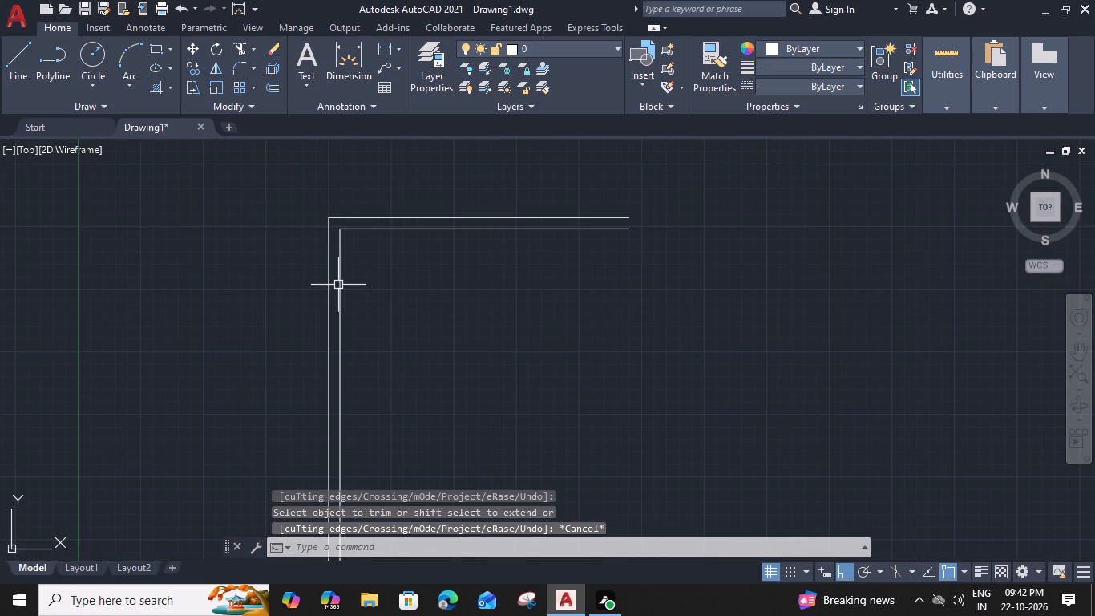
# Offset the inner vertical wall line 10' inward to mark the room's width.
pyautogui.click(341, 285)
pyautogui.press('o')
pyautogui.press('space')
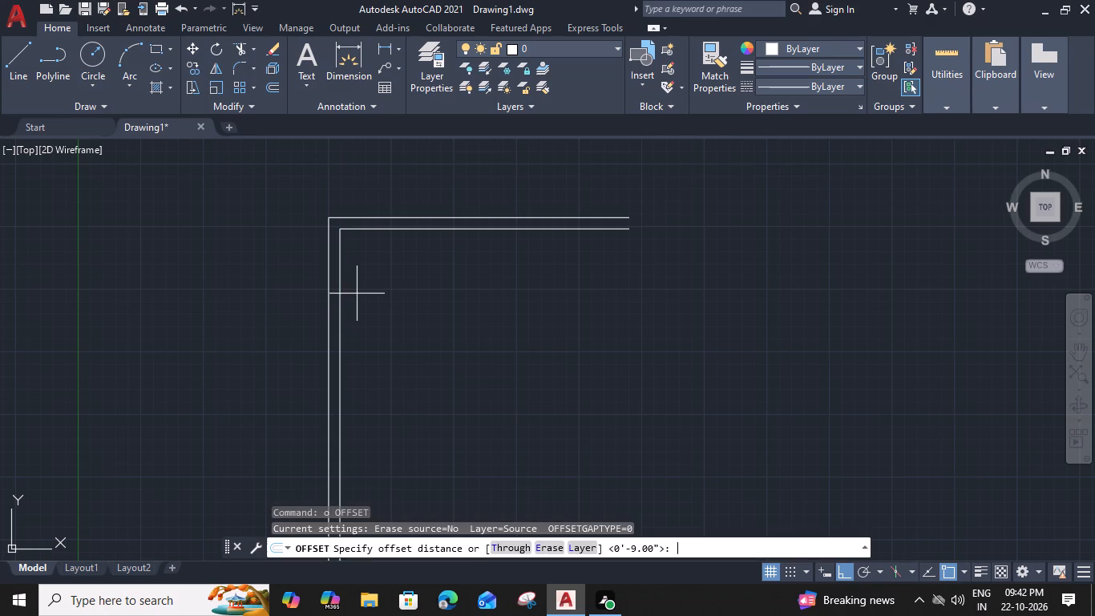
pyautogui.press('1')
pyautogui.write("0'")
pyautogui.press('space')
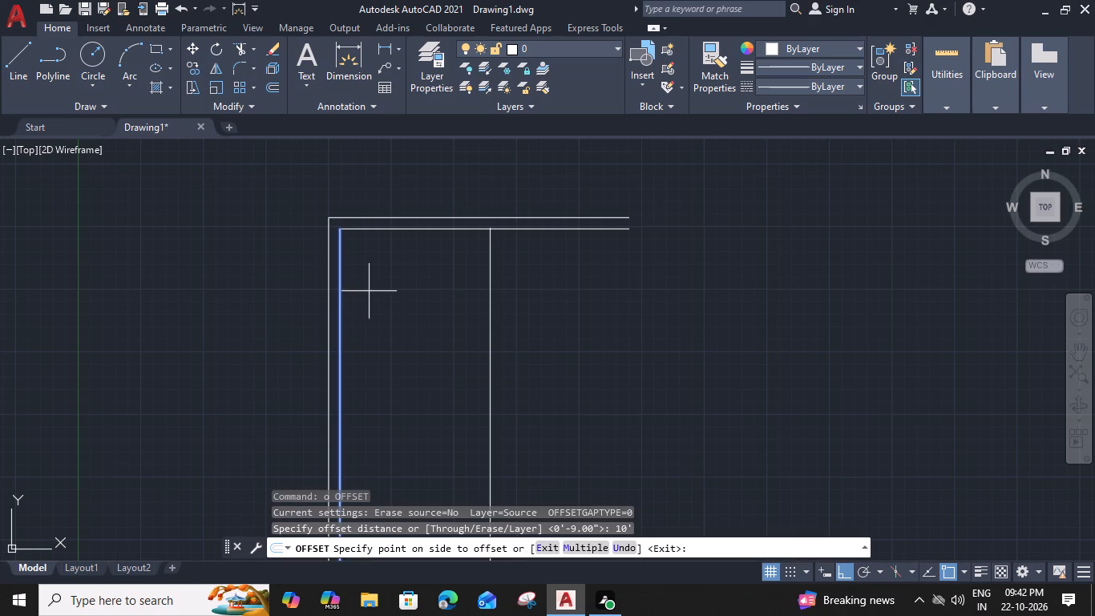
pyautogui.click(433, 292)
pyautogui.moveTo(463, 302); pyautogui.dragTo(425, 282, button='middle')
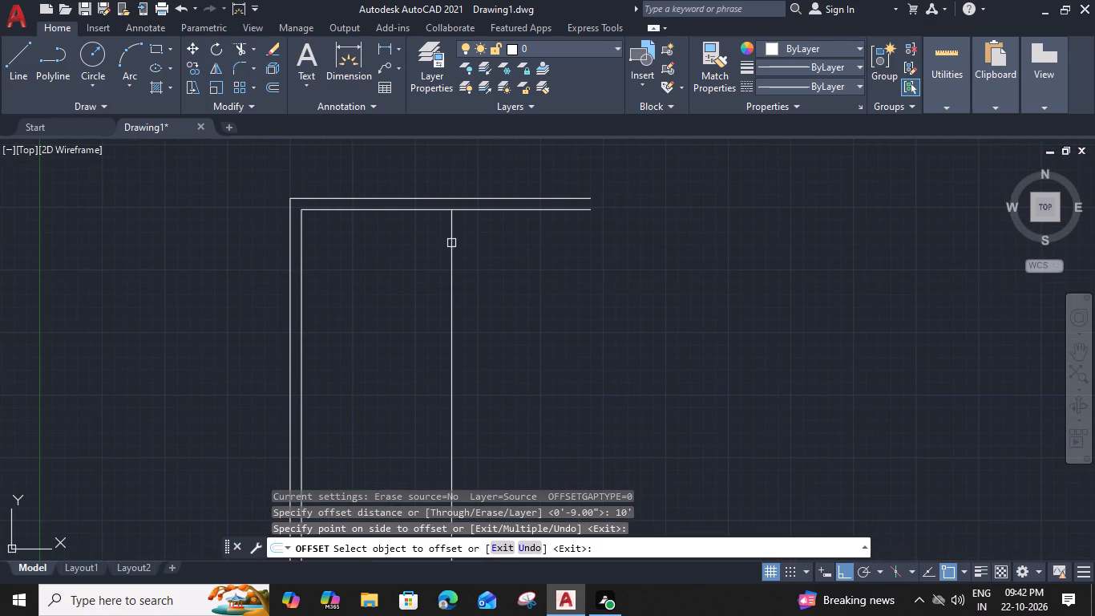
pyautogui.press('Escape')
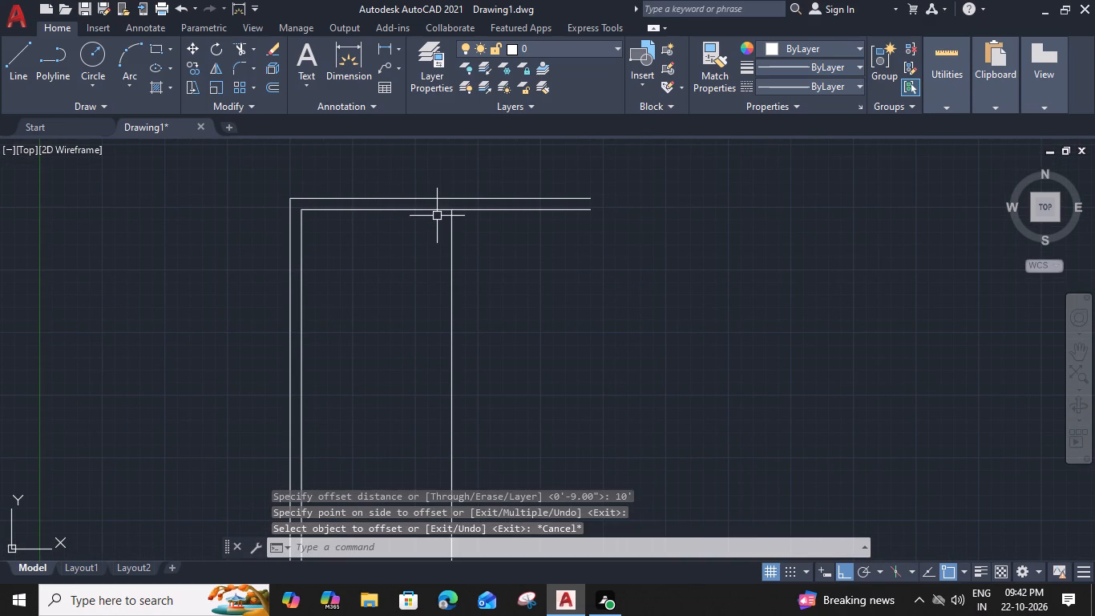
# Offset the inner horizontal wall line 12' downward to mark the room's length.
pyautogui.click(436, 210)
pyautogui.write('o 13')
pyautogui.press('BackSpace')
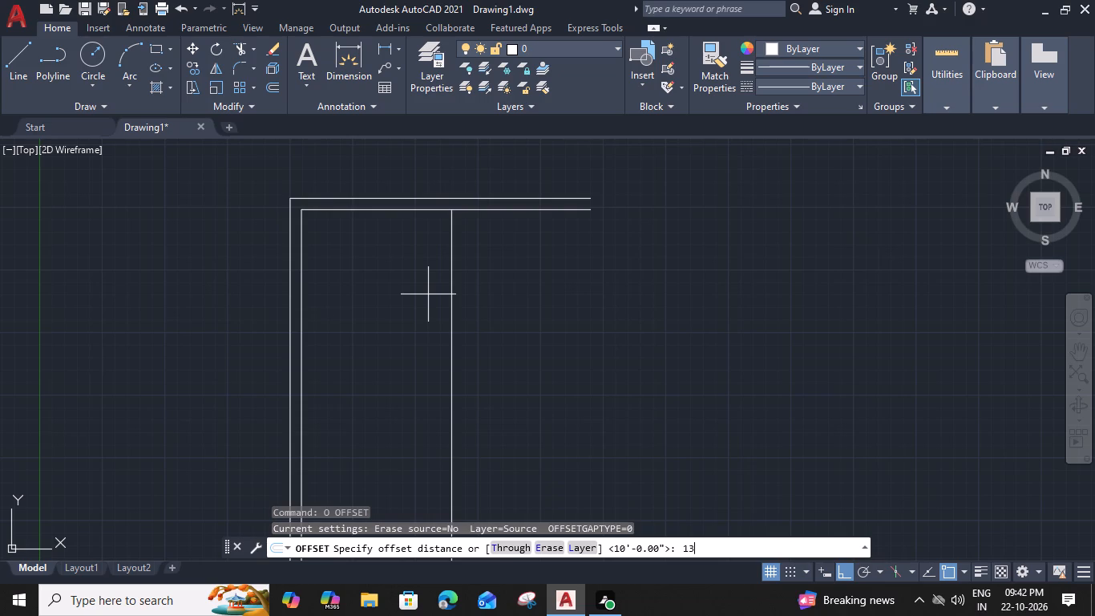
pyautogui.press('2')
pyautogui.press("'")
pyautogui.press('space')
pyautogui.click(413, 361)
pyautogui.moveTo(414, 349); pyautogui.dragTo(413, 292, button='middle')
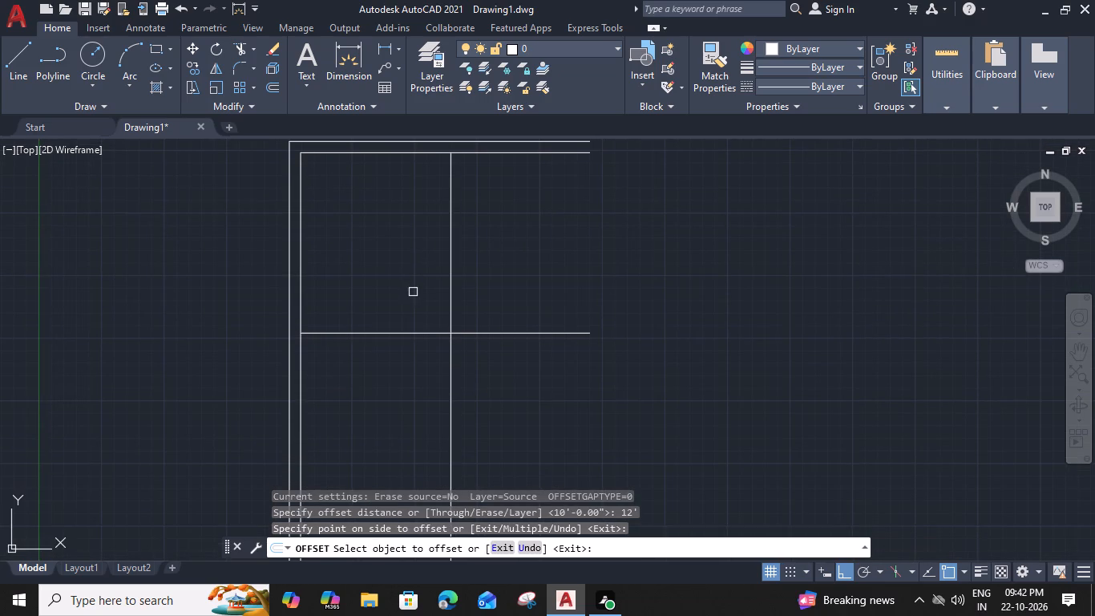
pyautogui.press('Escape')
# Offset the horizontal and vertical partition lines 6" away from the room to give both partitions their thickness.
pyautogui.click(417, 331)
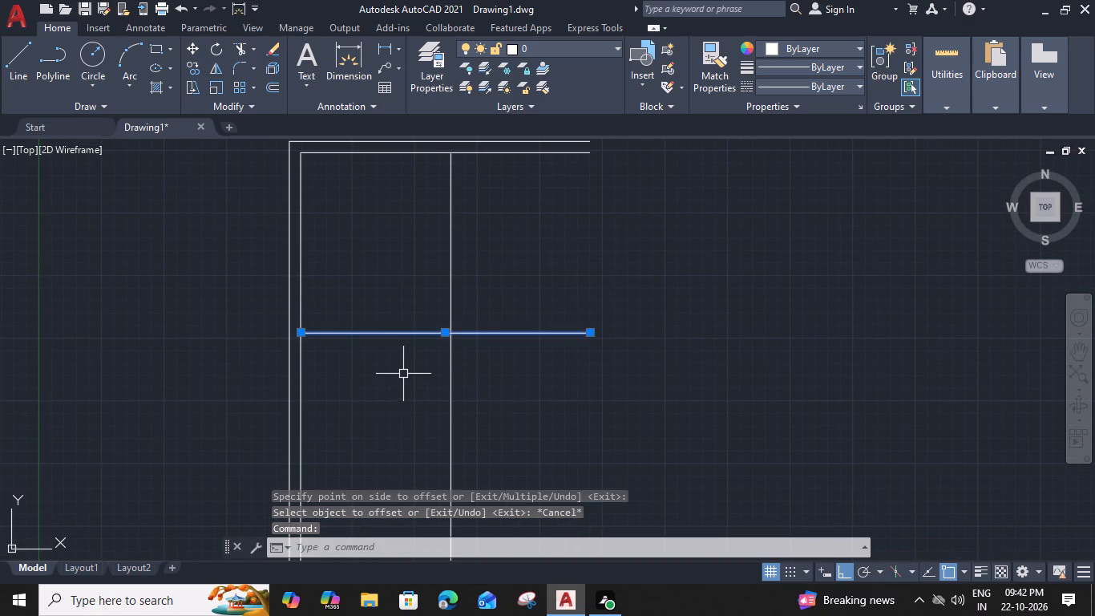
pyautogui.press('o')
pyautogui.press('space')
pyautogui.press('6')
pyautogui.hotkey('shift', '"')
pyautogui.press('Return')
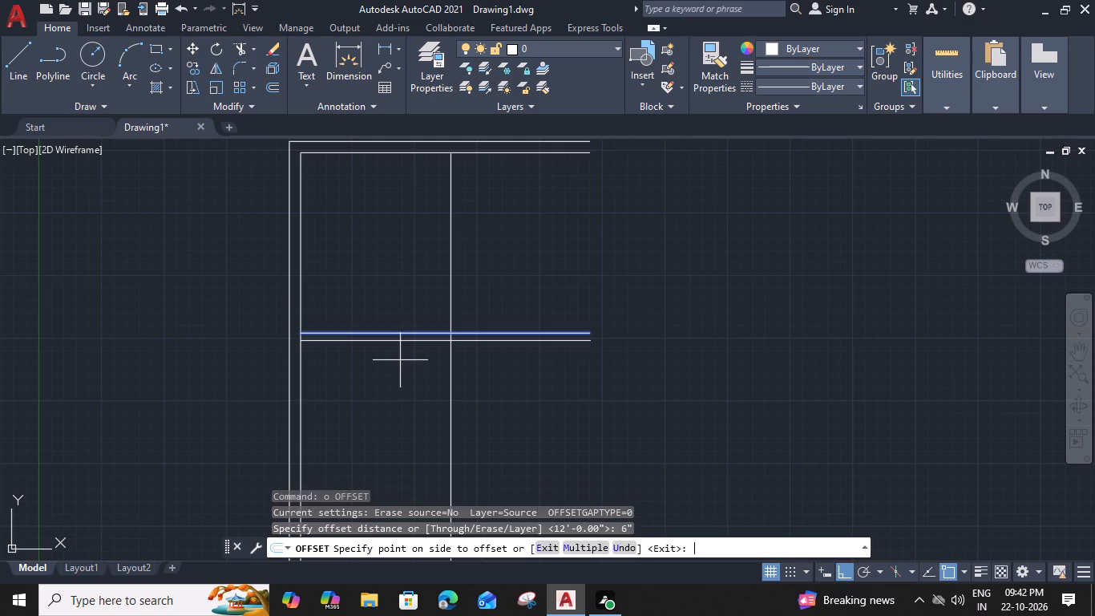
pyautogui.click(400, 385)
pyautogui.click(453, 266)
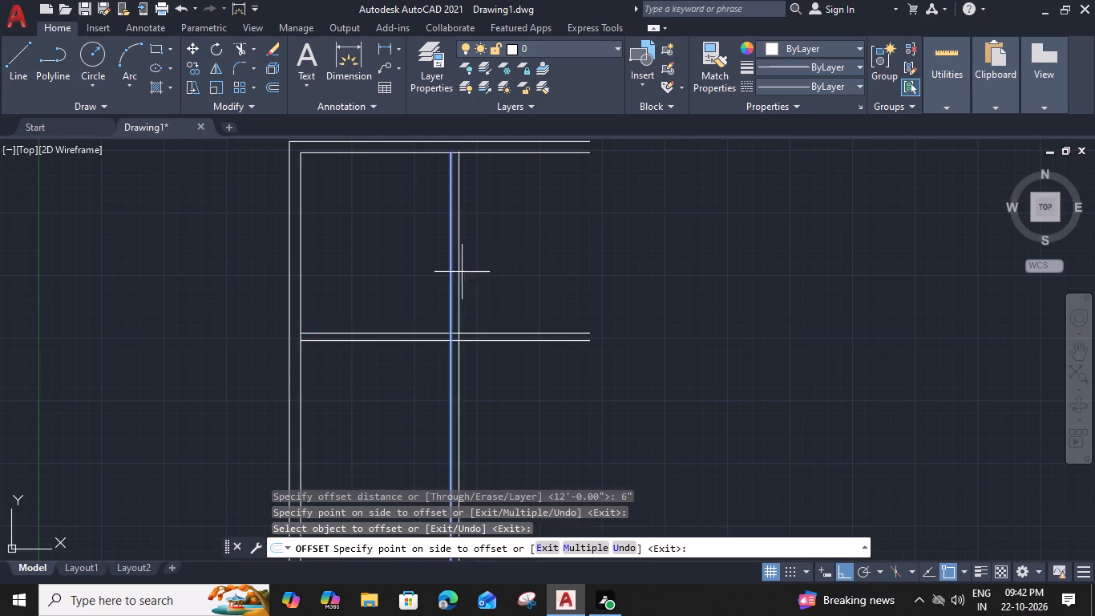
pyautogui.click(487, 285)
pyautogui.press('Escape')
pyautogui.click(410, 341)
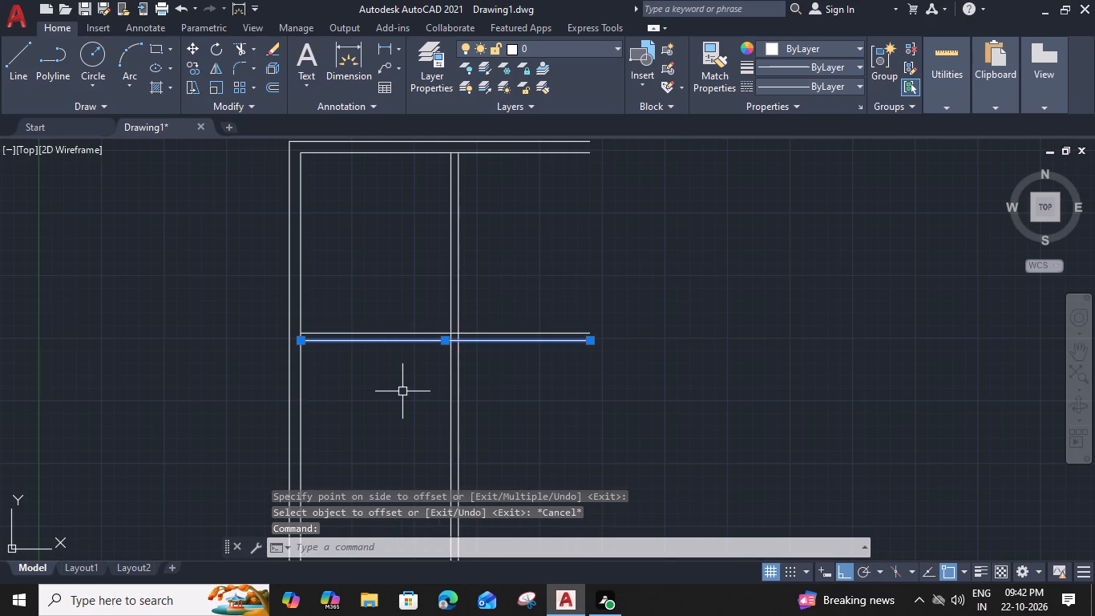
pyautogui.press('Escape')
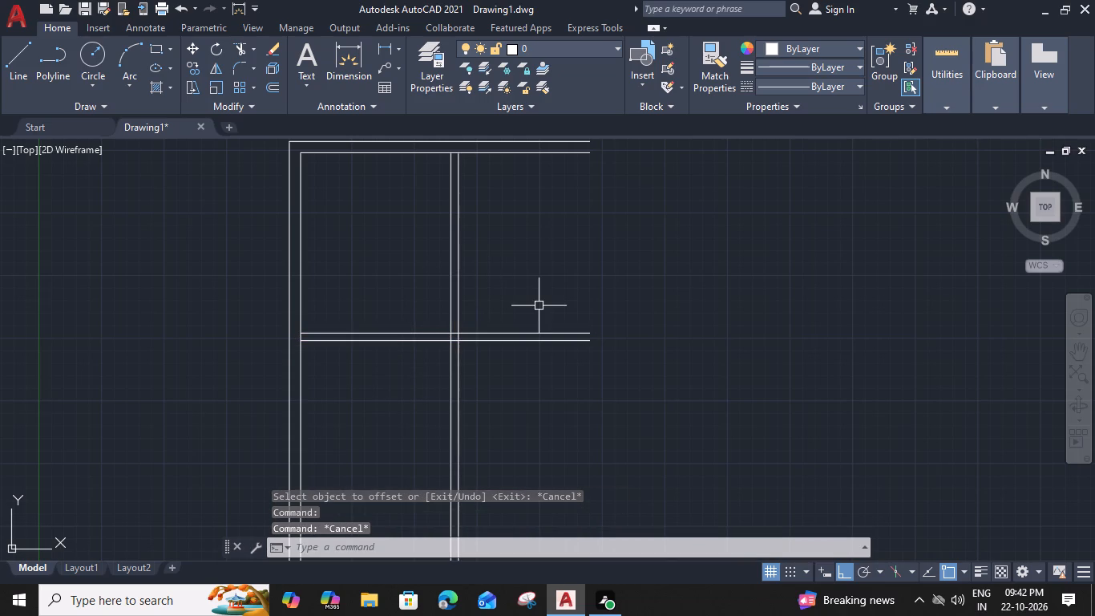
# Trim the partition lines that extend past the room's outer lower corner.
pyautogui.press('t')
pyautogui.write('r')
pyautogui.press('space')
pyautogui.click(538, 309)
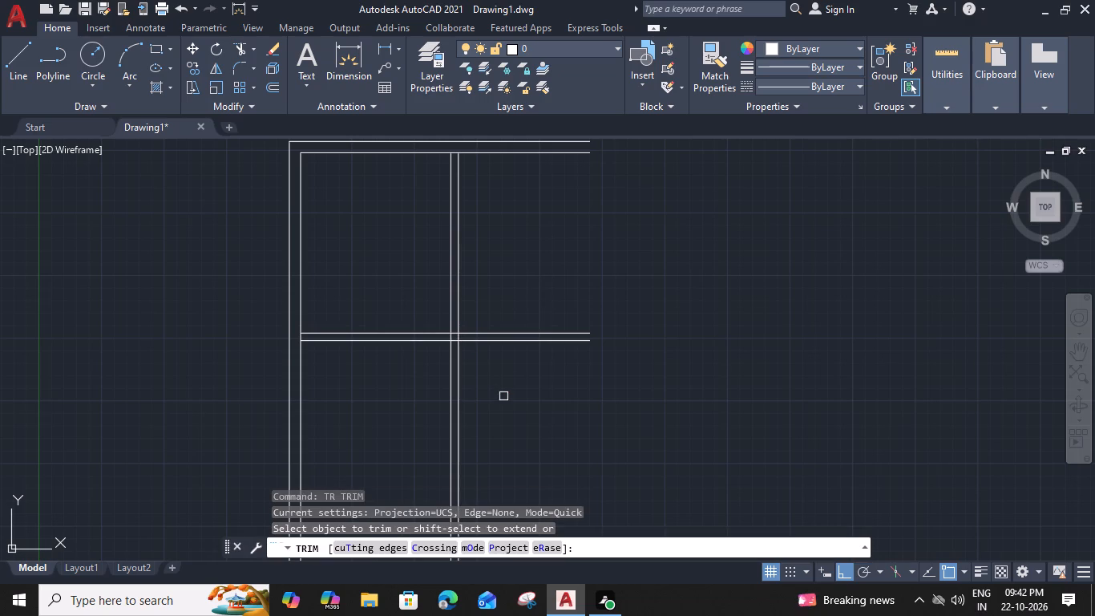
pyautogui.moveTo(523, 305); pyautogui.dragTo(438, 442)
pyautogui.press('Escape')
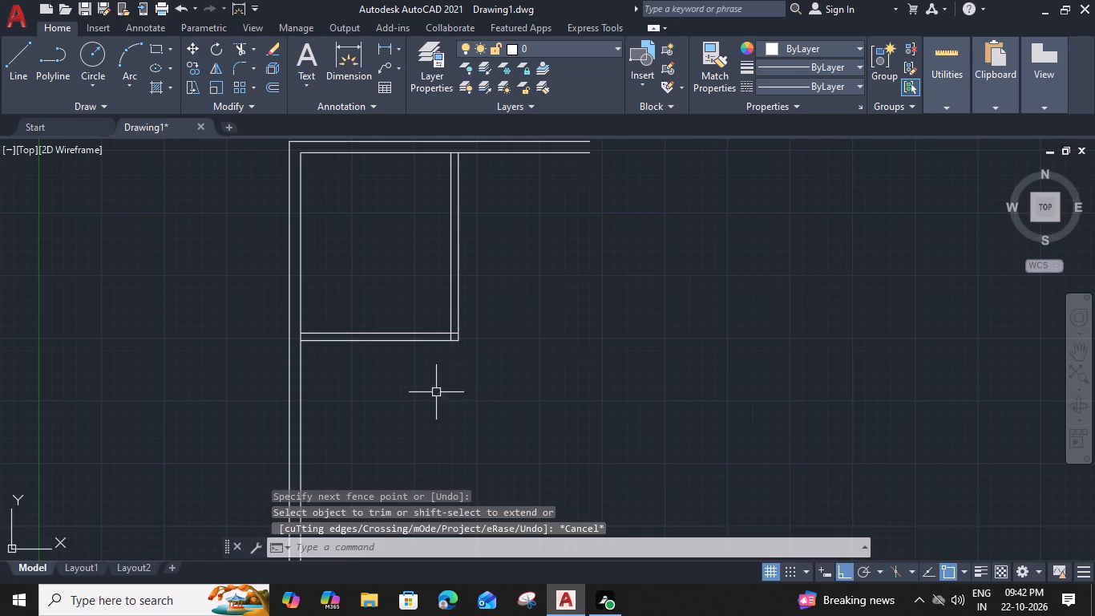
# Trim the leftover segments where the partition meets the outer wall and at the room's lower partition corner.
pyautogui.write('tr')
pyautogui.press('space')
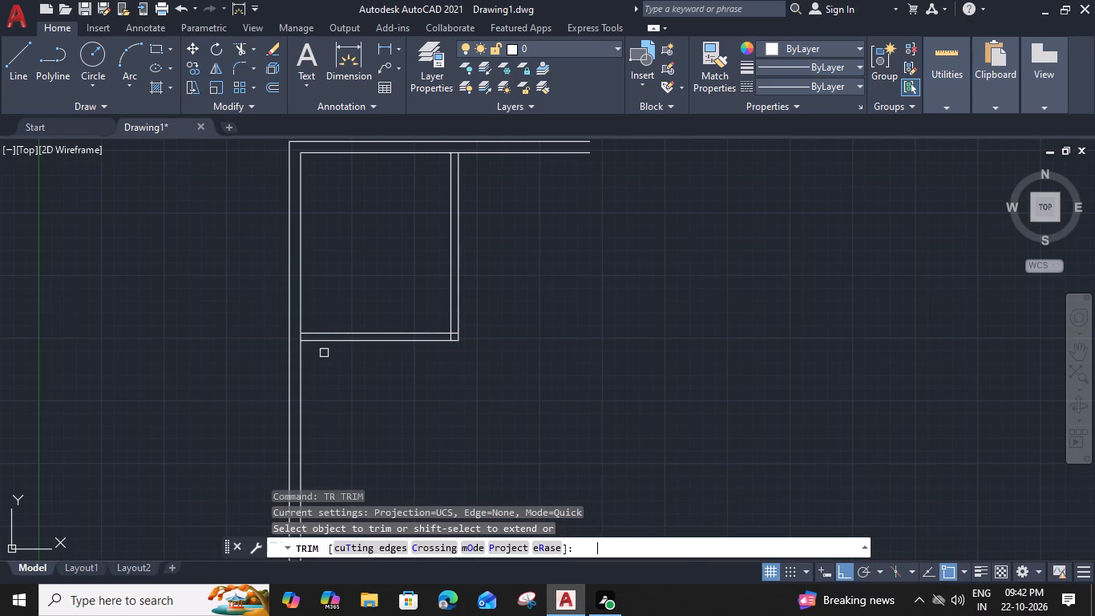
pyautogui.scroll(1, 449, 154)
pyautogui.scroll(-2, 371, 371)
pyautogui.scroll(3, 362, 422)
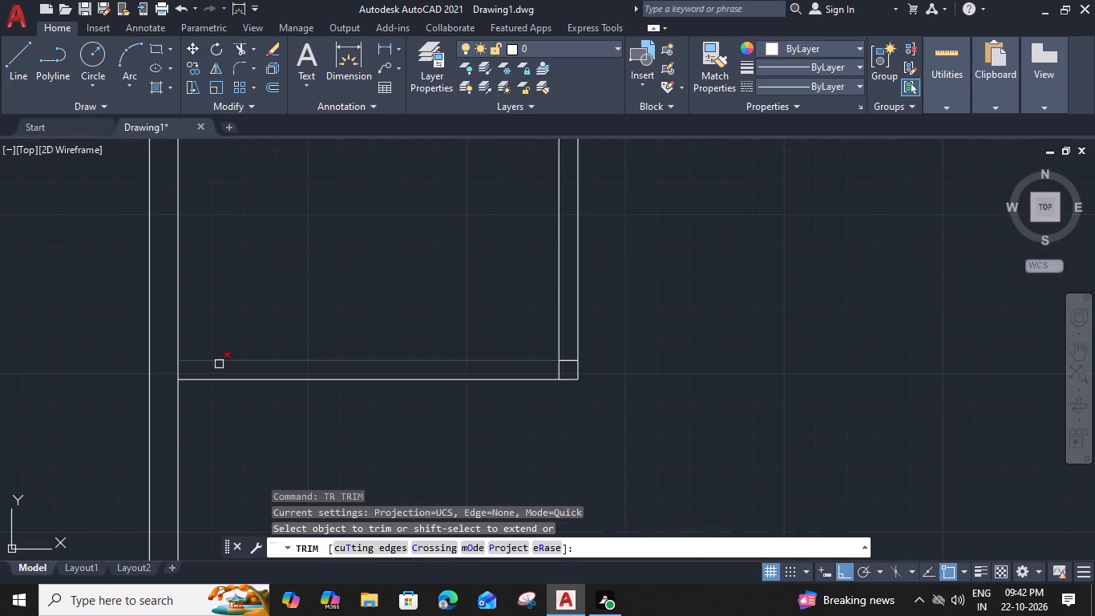
pyautogui.click(180, 371)
pyautogui.click(559, 372)
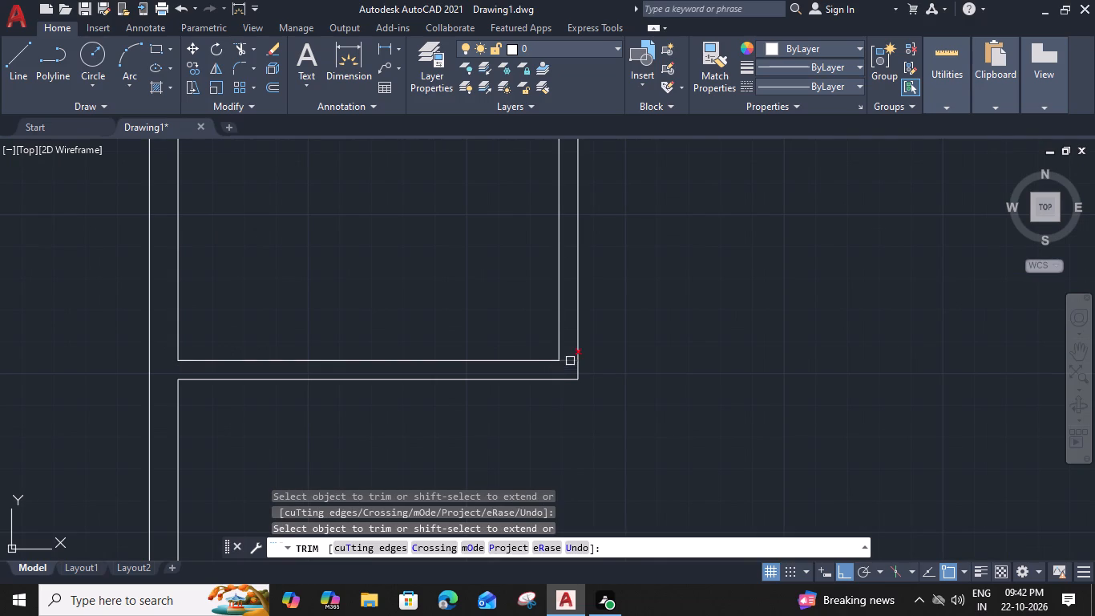
pyautogui.click(570, 359)
pyautogui.press('Escape')
# Offset the lower line of the room's horizontal partition 4'6" downward.
pyautogui.moveTo(476, 437); pyautogui.dragTo(601, 328, button='middle')
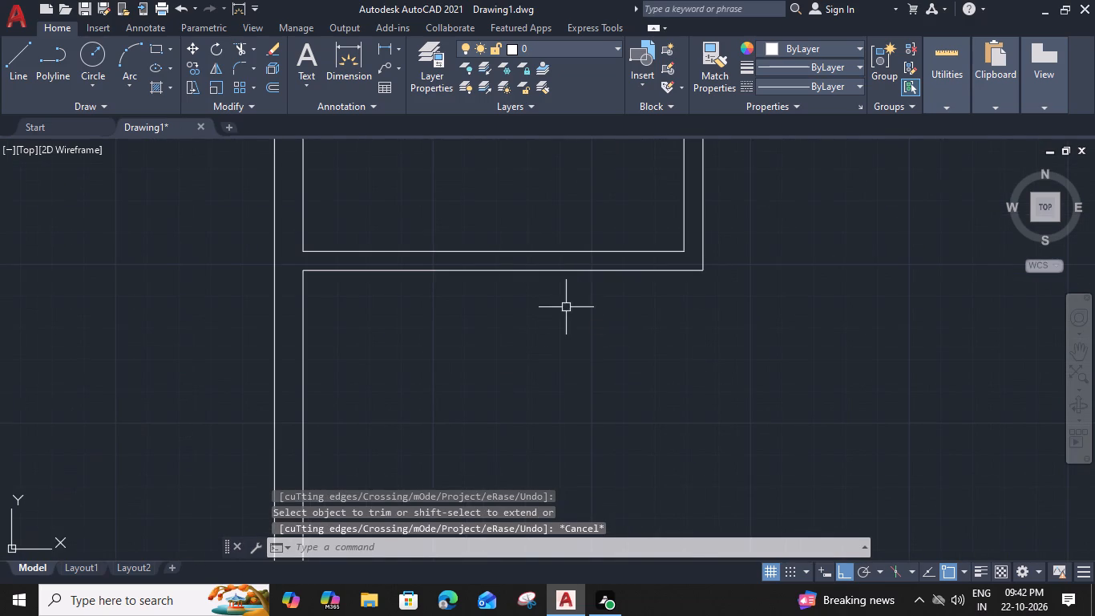
pyautogui.click(550, 271)
pyautogui.write('o')
pyautogui.press('space')
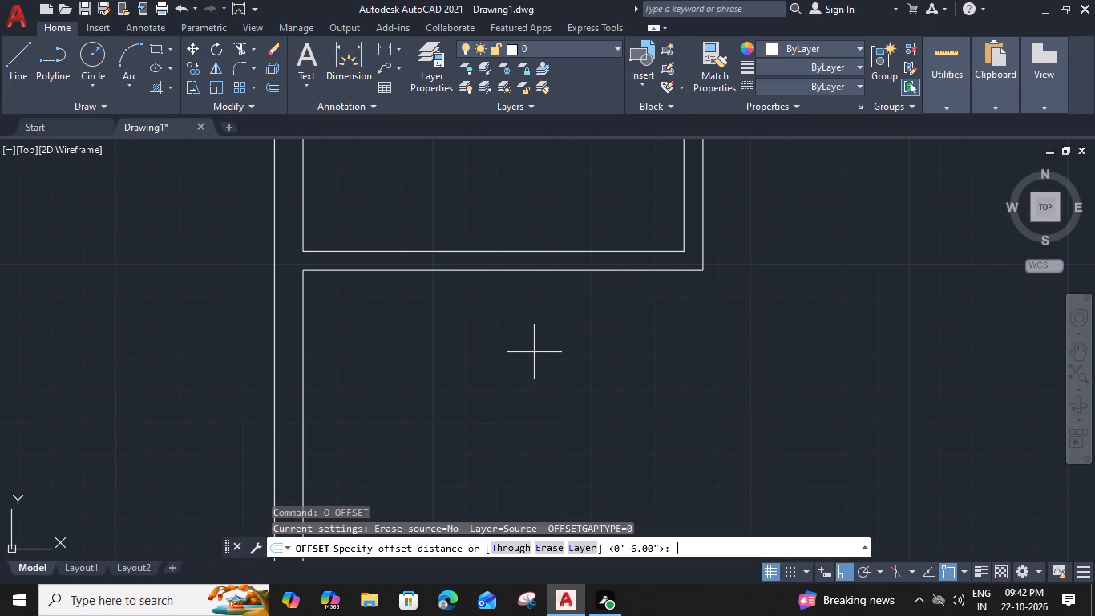
pyautogui.press('4')
pyautogui.write('\'6"')
pyautogui.press('Return')
pyautogui.click(542, 385)
pyautogui.moveTo(547, 392); pyautogui.dragTo(547, 229, button='middle')
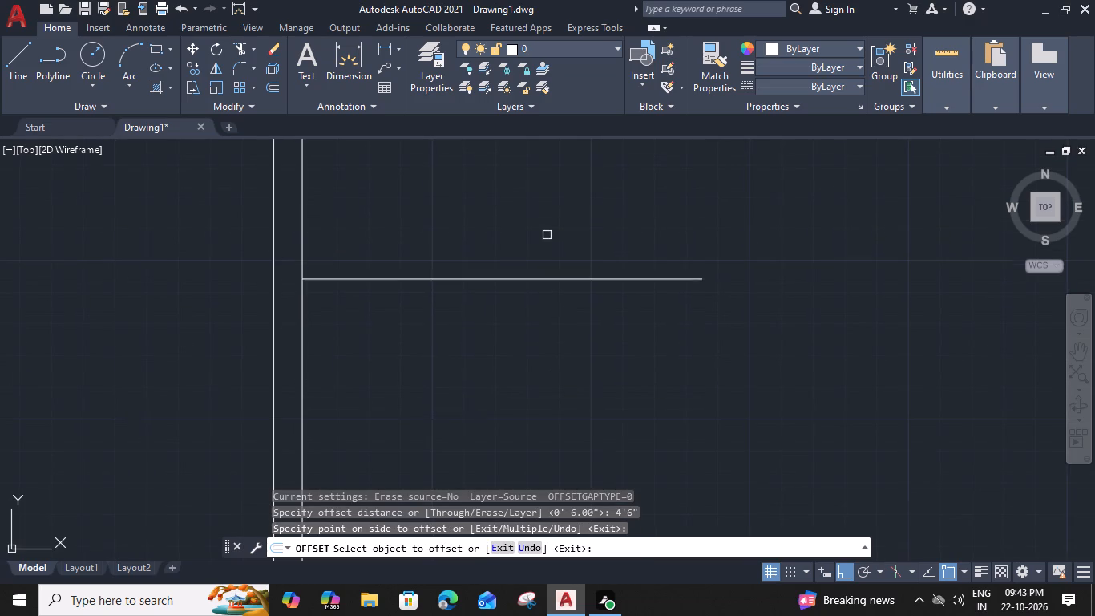
pyautogui.press('Escape')
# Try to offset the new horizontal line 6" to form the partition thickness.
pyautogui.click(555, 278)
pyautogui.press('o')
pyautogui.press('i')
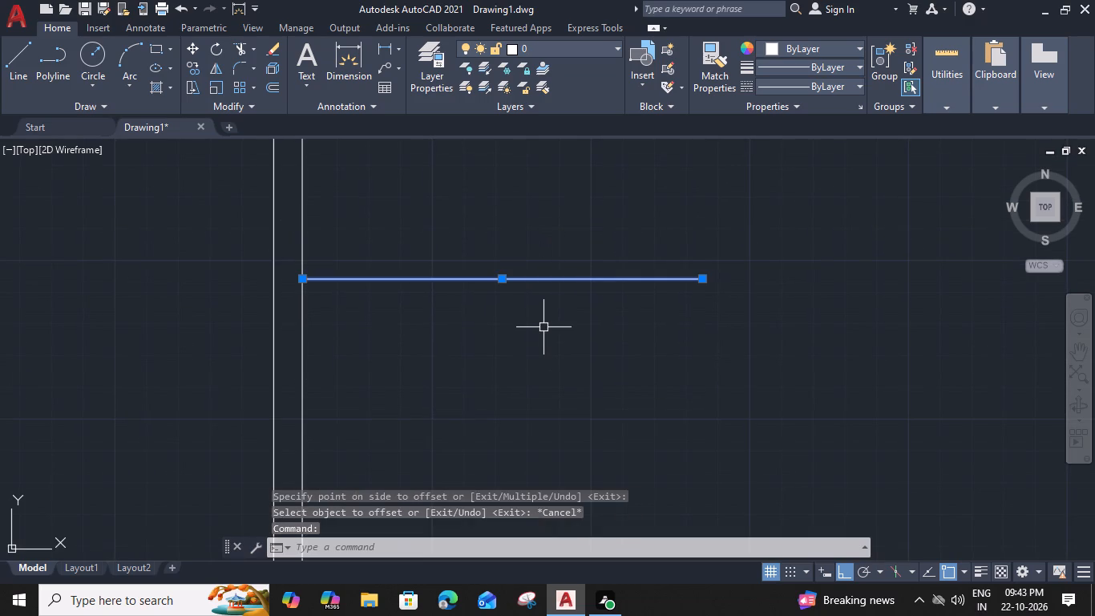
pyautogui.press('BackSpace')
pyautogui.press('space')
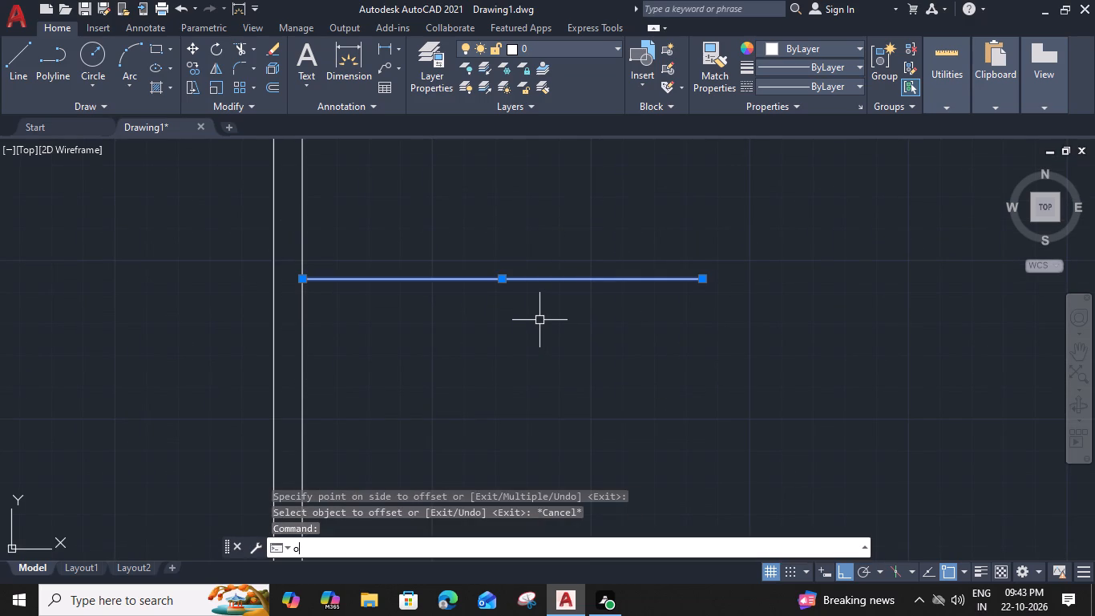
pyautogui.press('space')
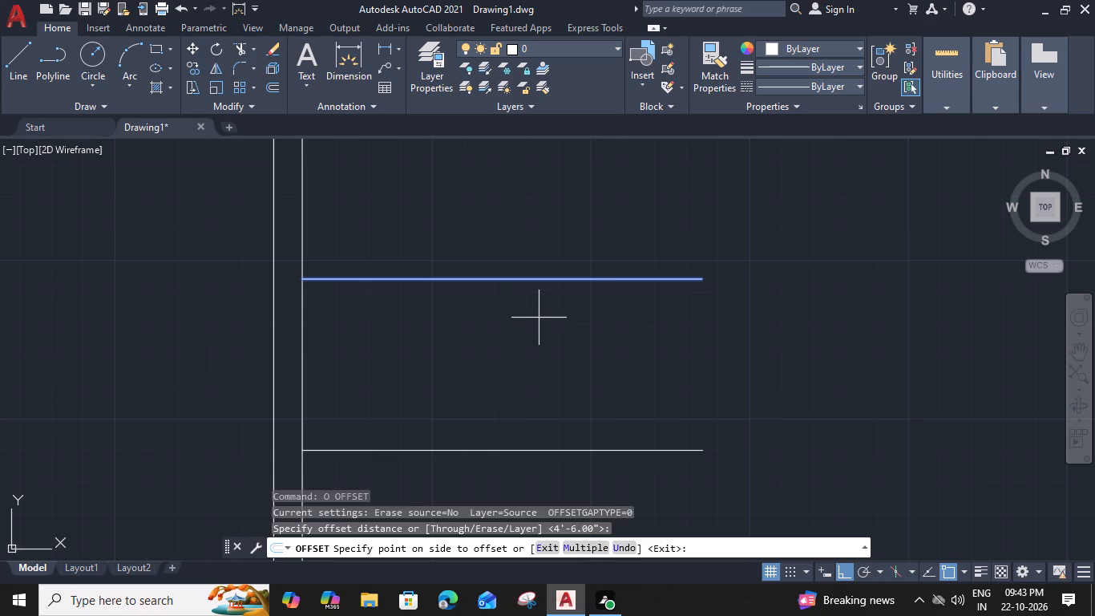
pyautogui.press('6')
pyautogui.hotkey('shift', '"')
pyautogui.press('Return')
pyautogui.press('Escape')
# Offset the horizontal line 4'6" below the room downward by 6" to form the second partition.
pyautogui.scroll(-3, 539, 315)
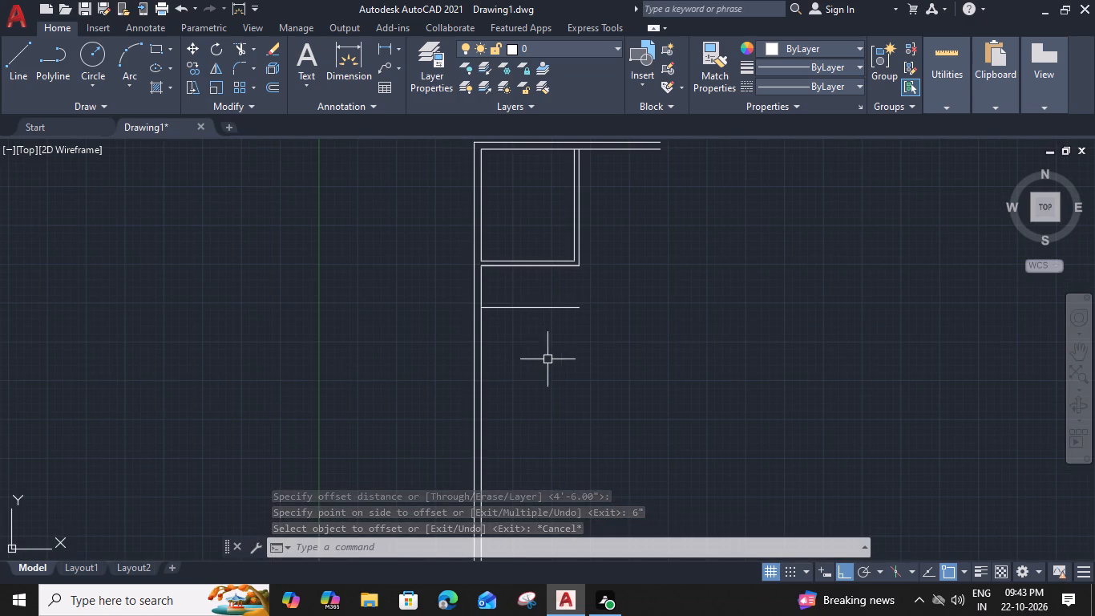
pyautogui.scroll(-2, 565, 359)
pyautogui.scroll(4, 566, 346)
pyautogui.moveTo(565, 277); pyautogui.dragTo(561, 287)
pyautogui.click(531, 335)
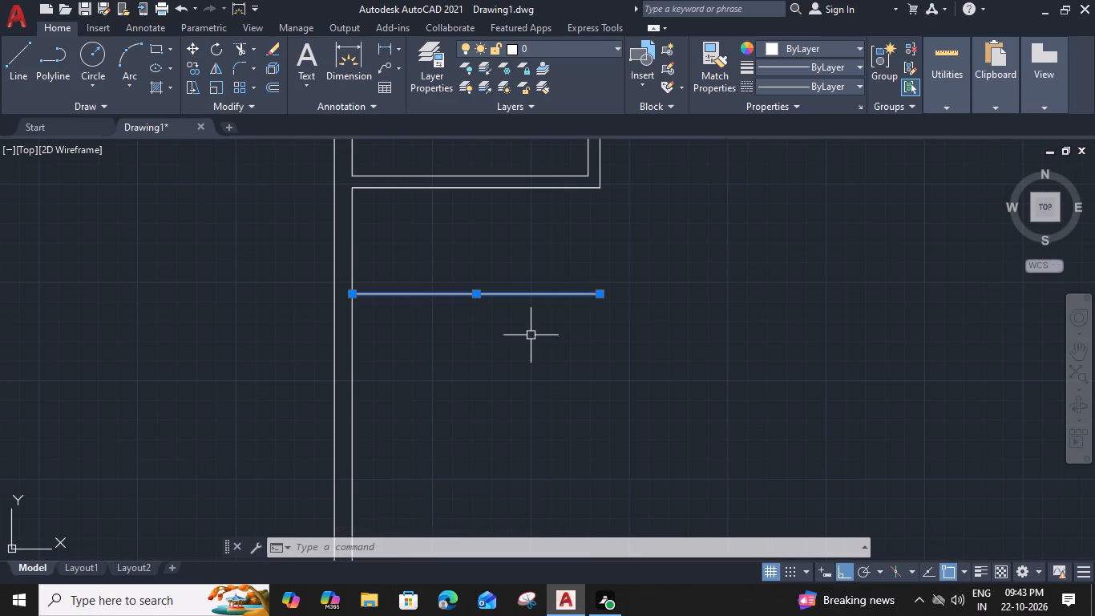
pyautogui.press('o')
pyautogui.press('space')
pyautogui.write('6"')
pyautogui.press('Return')
pyautogui.click(530, 367)
pyautogui.press('Escape')
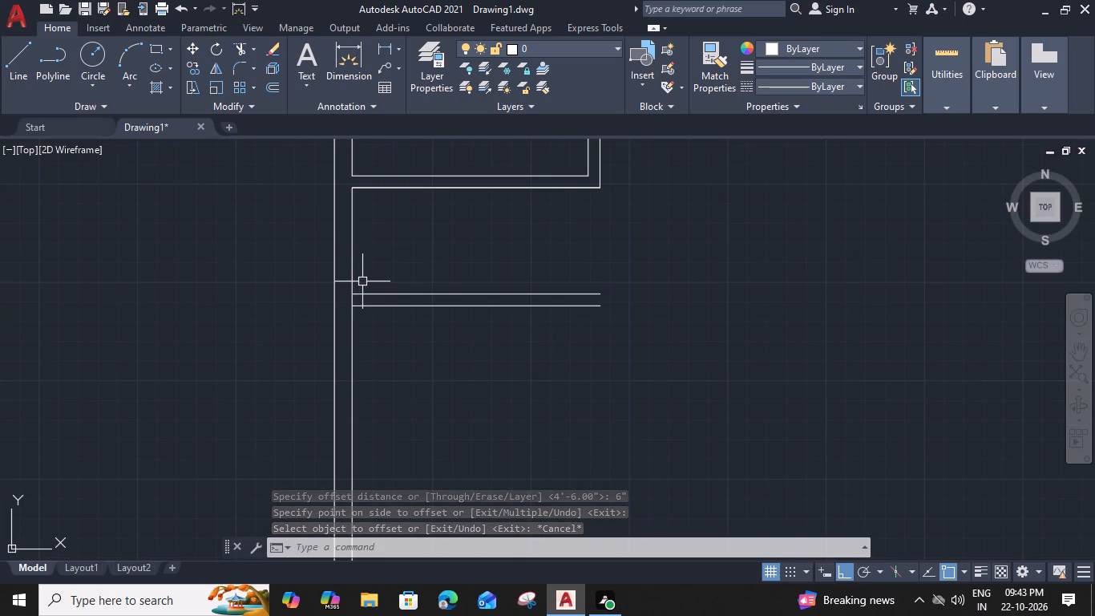
# Trim the inner wall line between the two lines of the second horizontal partition.
pyautogui.write('tr')
pyautogui.press('space')
pyautogui.scroll(3, 398, 282)
pyautogui.click(210, 338)
pyautogui.press('Escape')
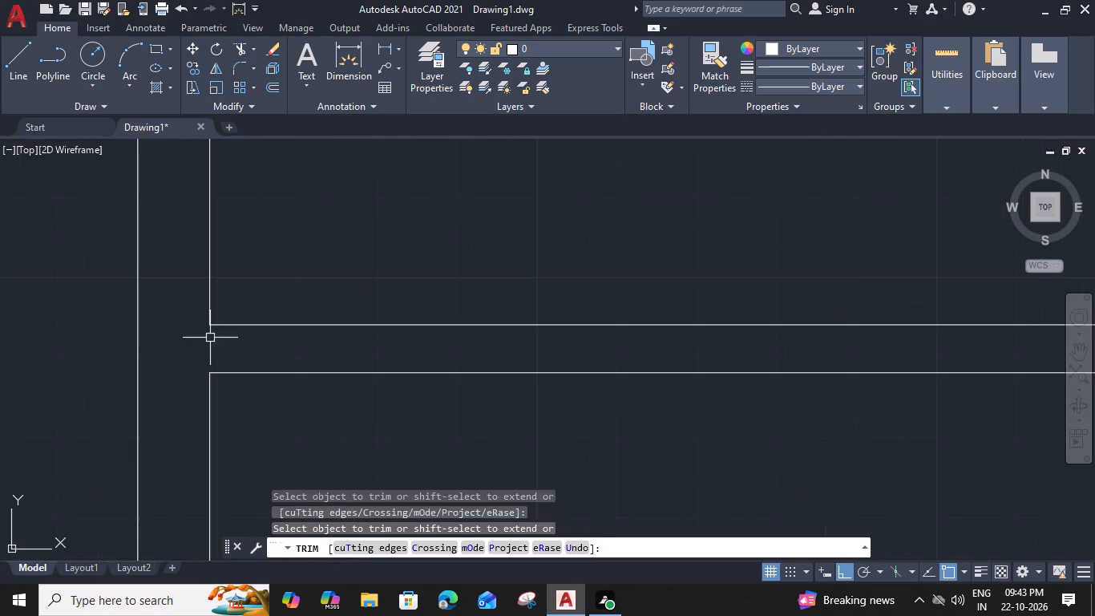
# Offset the lower line of the second horizontal partition 11' downward.
pyautogui.scroll(-2, 210, 338)
pyautogui.moveTo(390, 375); pyautogui.dragTo(407, 314, button='middle')
pyautogui.click(427, 290)
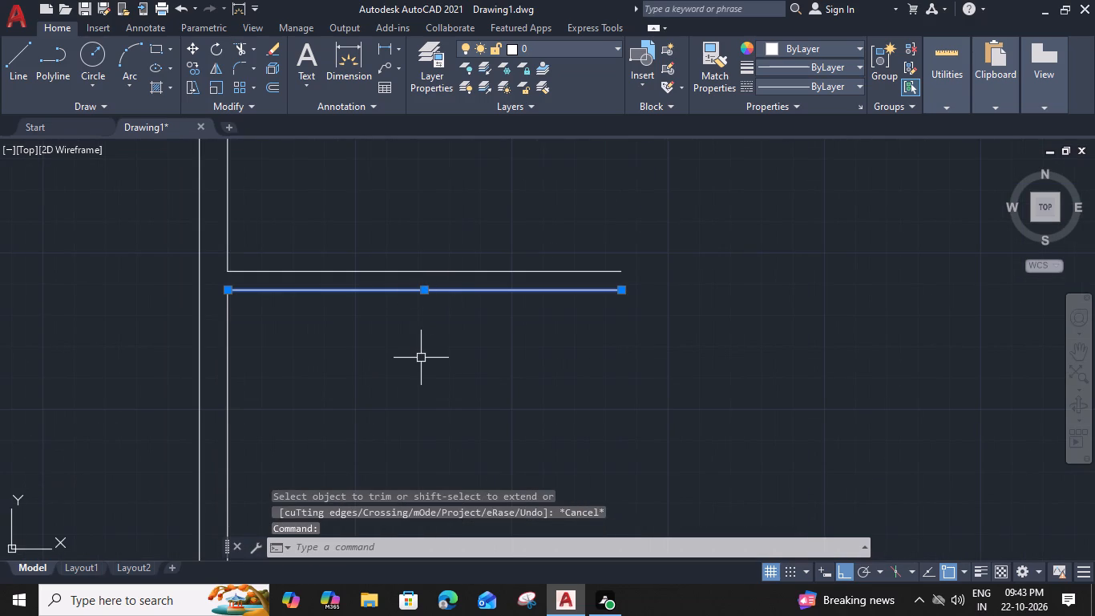
pyautogui.press('o')
pyautogui.press('space')
pyautogui.write("11'")
pyautogui.press('space')
pyautogui.scroll(-2, 423, 369)
pyautogui.moveTo(427, 356); pyautogui.dragTo(428, 337, button='middle')
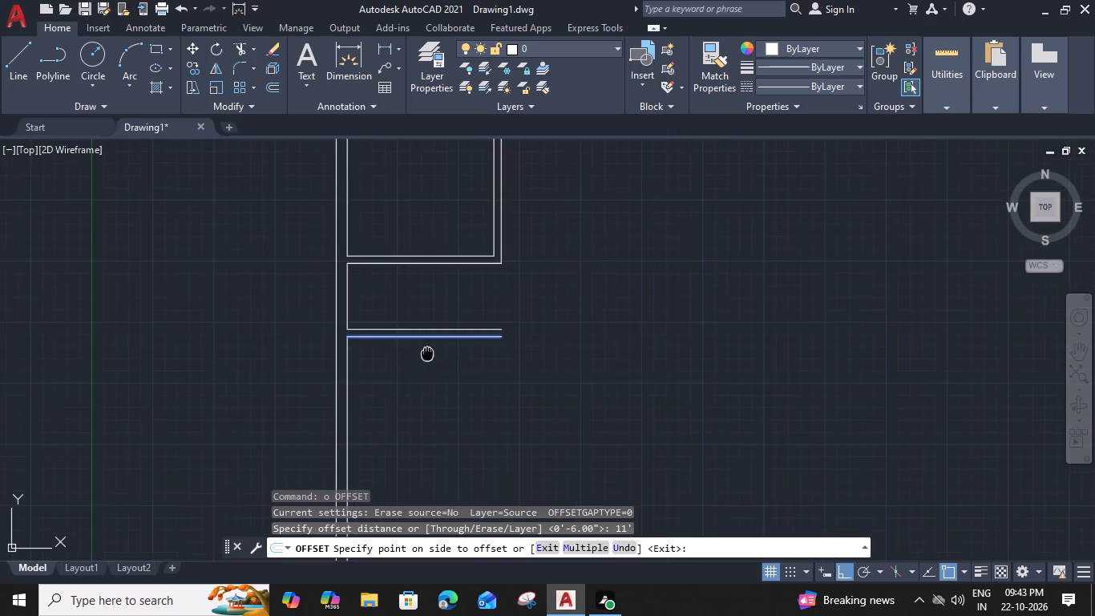
pyautogui.moveTo(428, 337); pyautogui.dragTo(427, 243, button='middle')
pyautogui.click(427, 322)
pyautogui.moveTo(430, 334); pyautogui.dragTo(434, 237, button='middle')
pyautogui.press('Escape')
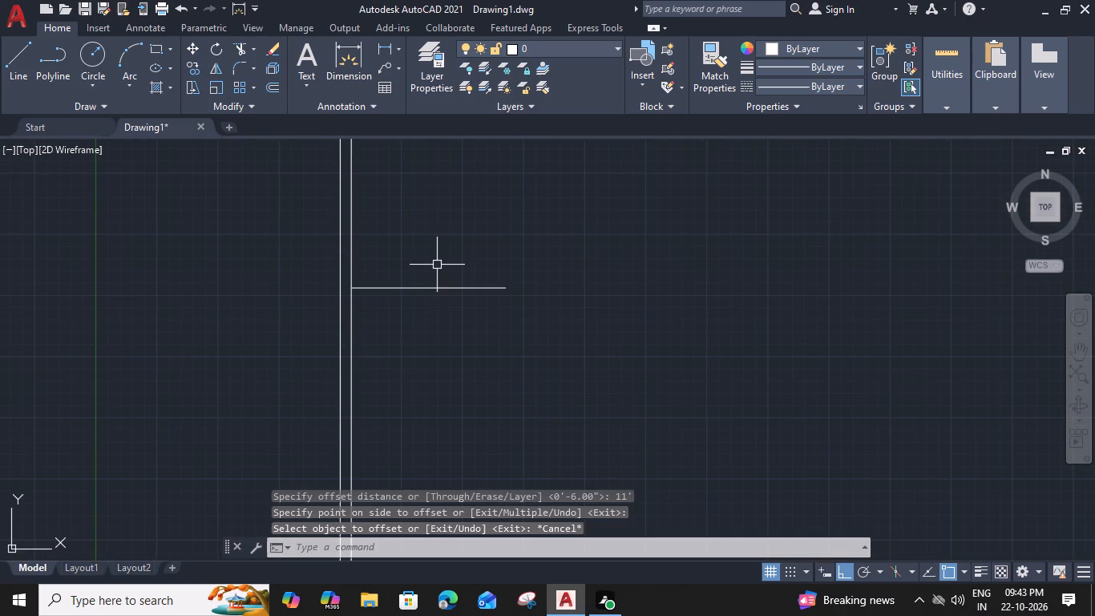
# Offset the new lowest horizontal line 6" downward to form the third partition.
pyautogui.click(435, 287)
pyautogui.press('o')
pyautogui.press('space')
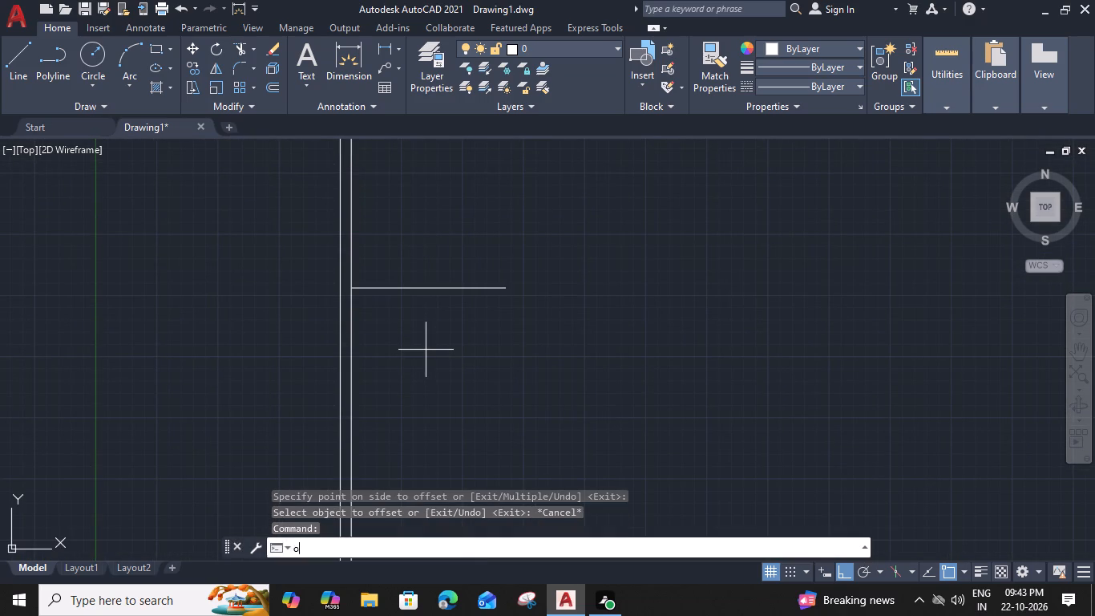
pyautogui.press('6')
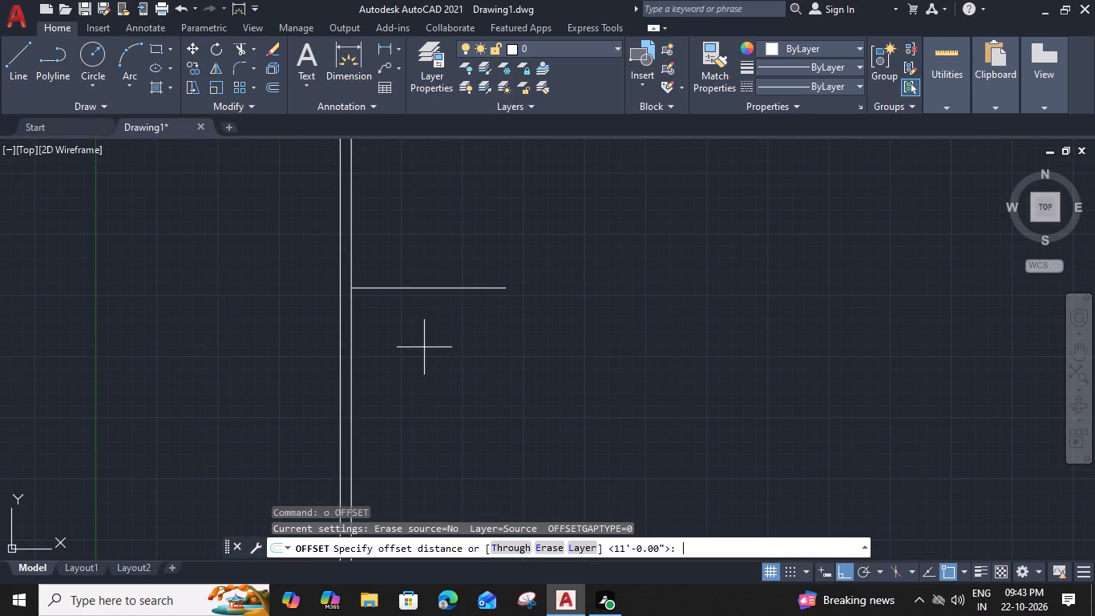
pyautogui.hotkey('shift', '"')
pyautogui.press('Return')
pyautogui.click(420, 379)
pyautogui.press('Escape')
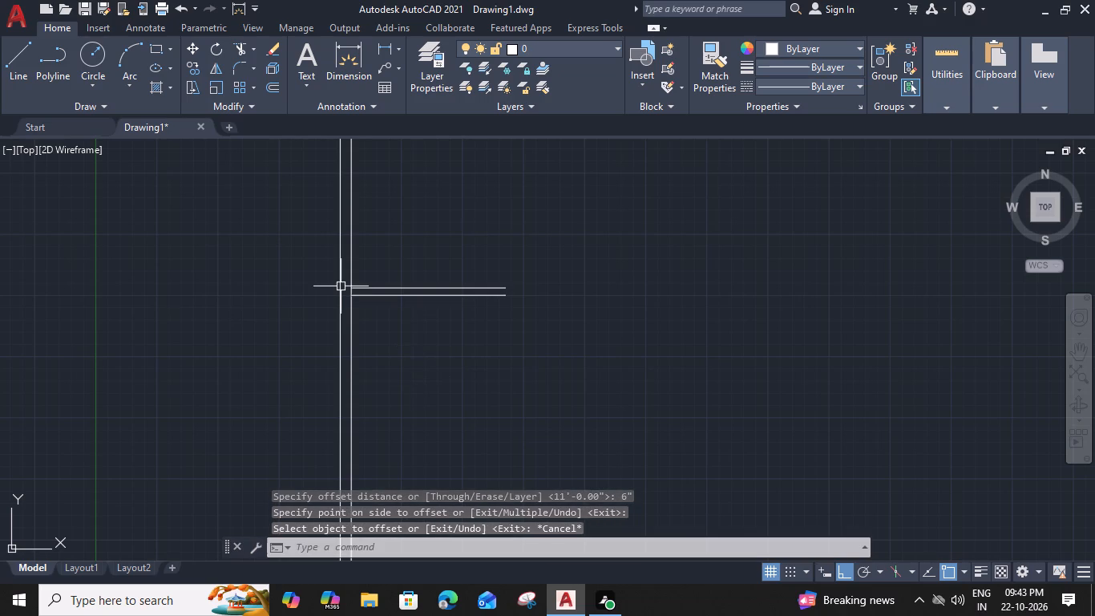
# Offset the lower line of the third horizontal partition 4'6" downward.
pyautogui.moveTo(442, 351); pyautogui.dragTo(438, 310, button='middle')
pyautogui.scroll(2, 442, 254)
pyautogui.click(442, 254)
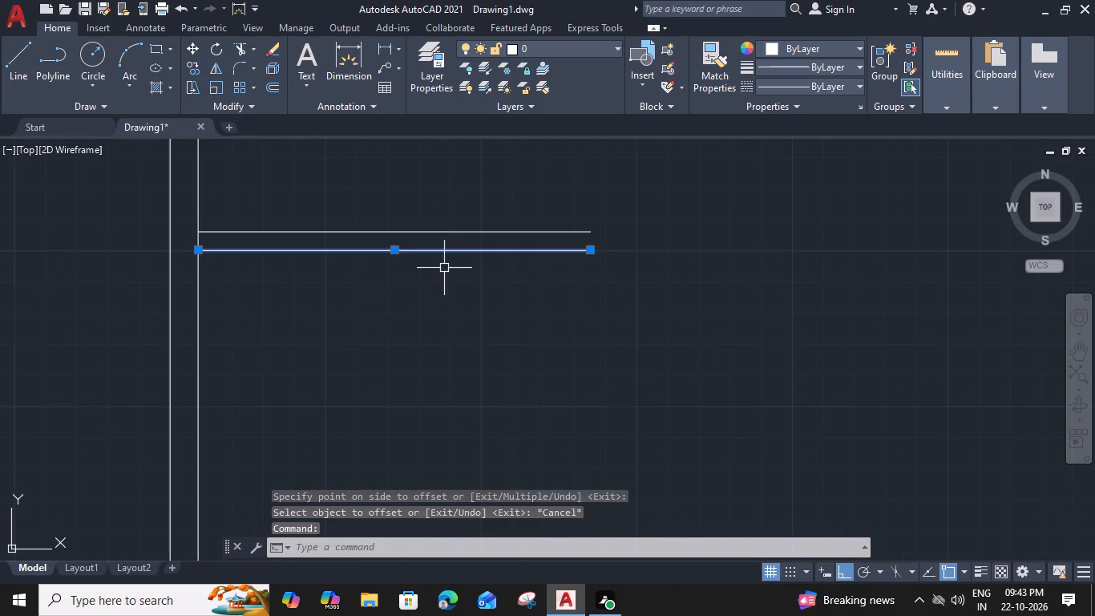
pyautogui.press('o')
pyautogui.press('space')
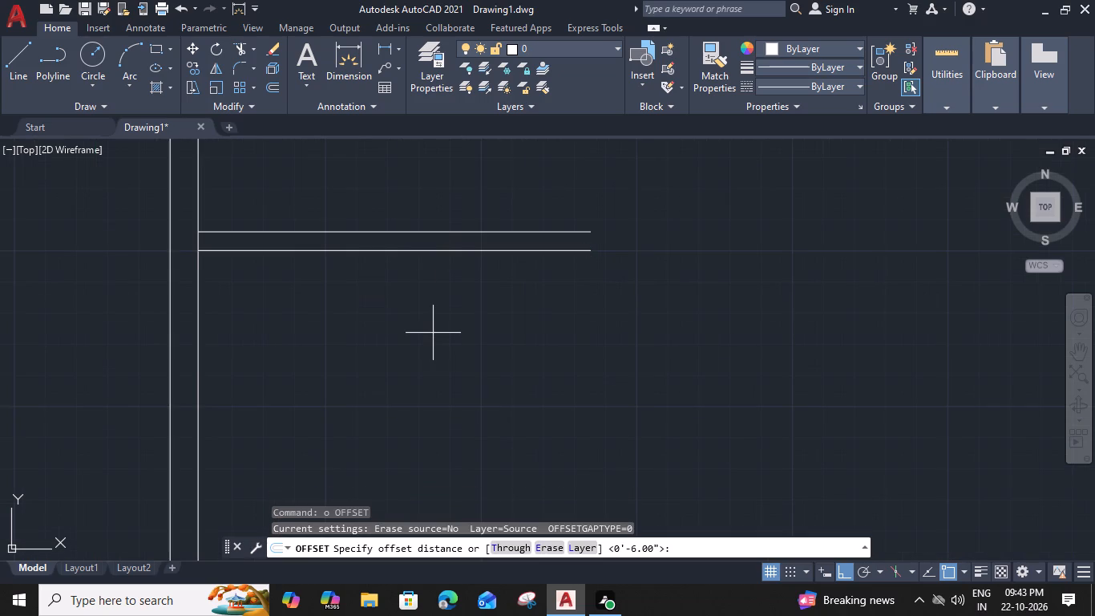
pyautogui.press('4')
pyautogui.write('\'6"')
pyautogui.press('Return')
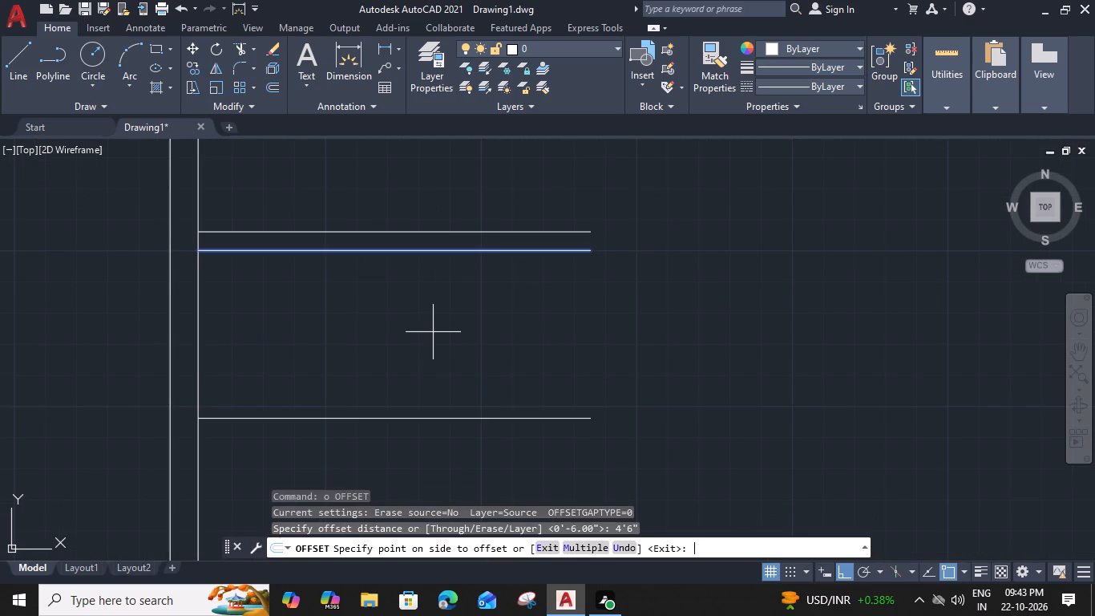
pyautogui.click(428, 382)
pyautogui.press('Escape')
# Offset the new lowest horizontal line 9" downward to form a horizontal wall.
pyautogui.moveTo(257, 329); pyautogui.dragTo(289, 334, button='middle')
pyautogui.moveTo(395, 367); pyautogui.dragTo(396, 346, button='middle')
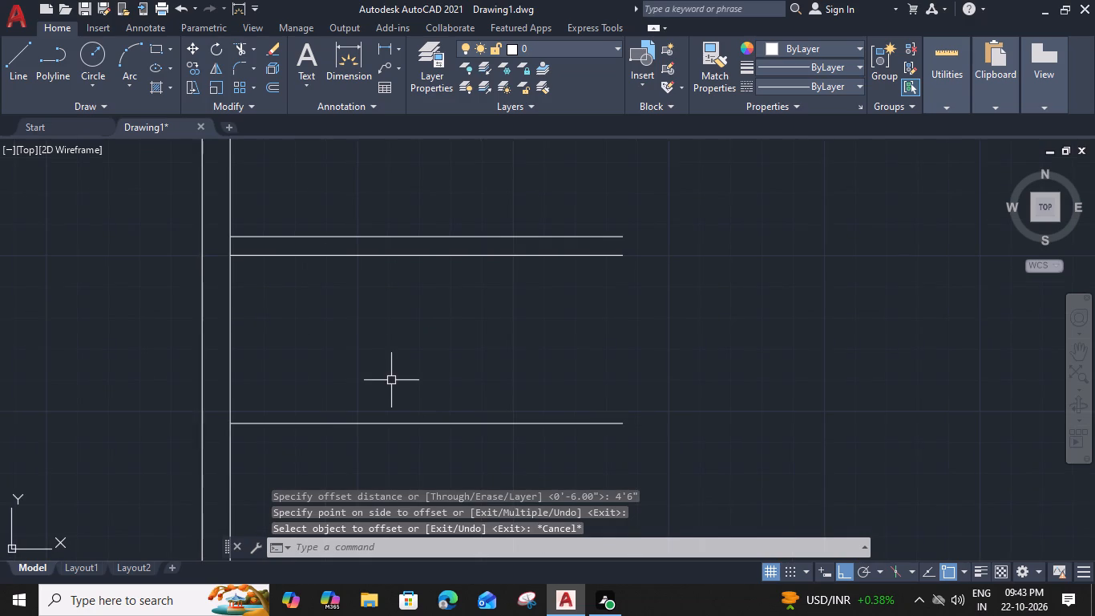
pyautogui.moveTo(396, 346); pyautogui.dragTo(384, 245, button='middle')
pyautogui.click(436, 302)
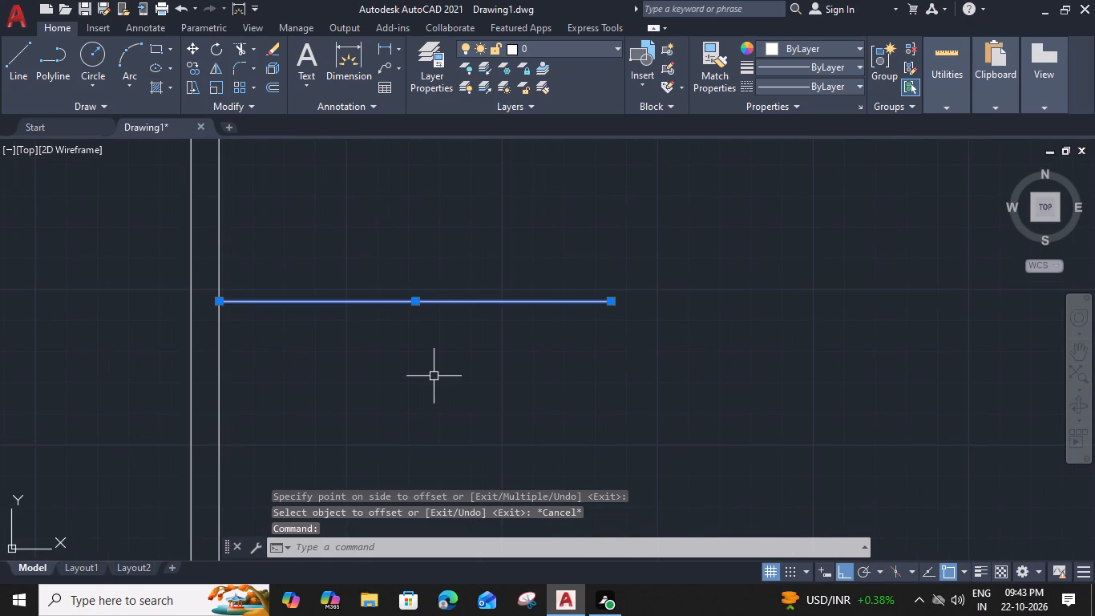
pyautogui.press('o')
pyautogui.press('space')
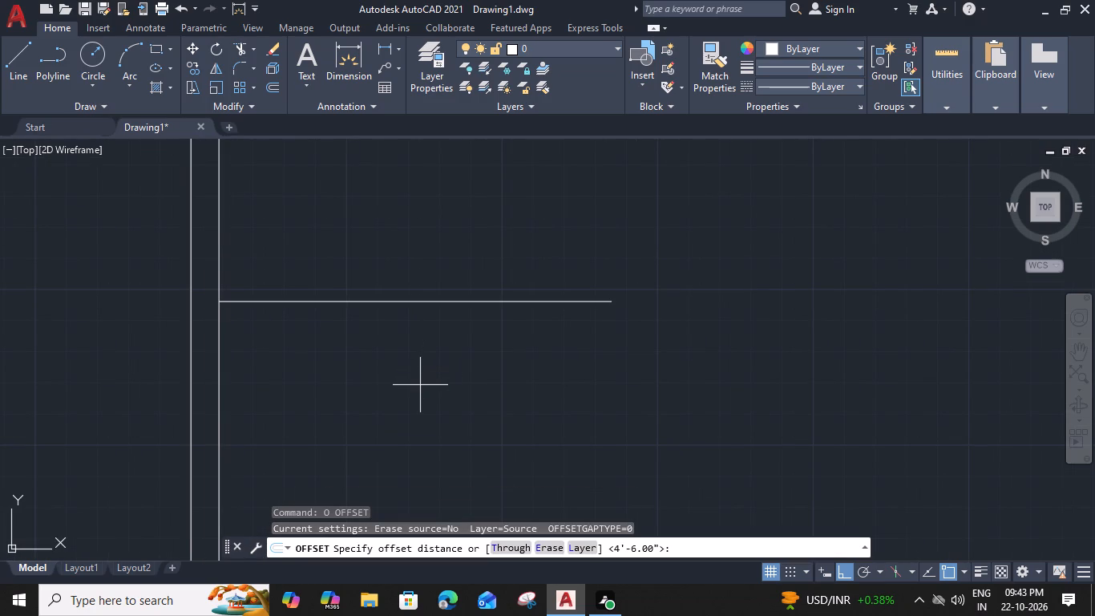
pyautogui.press('9')
pyautogui.hotkey('shift', '"')
pyautogui.press('Return')
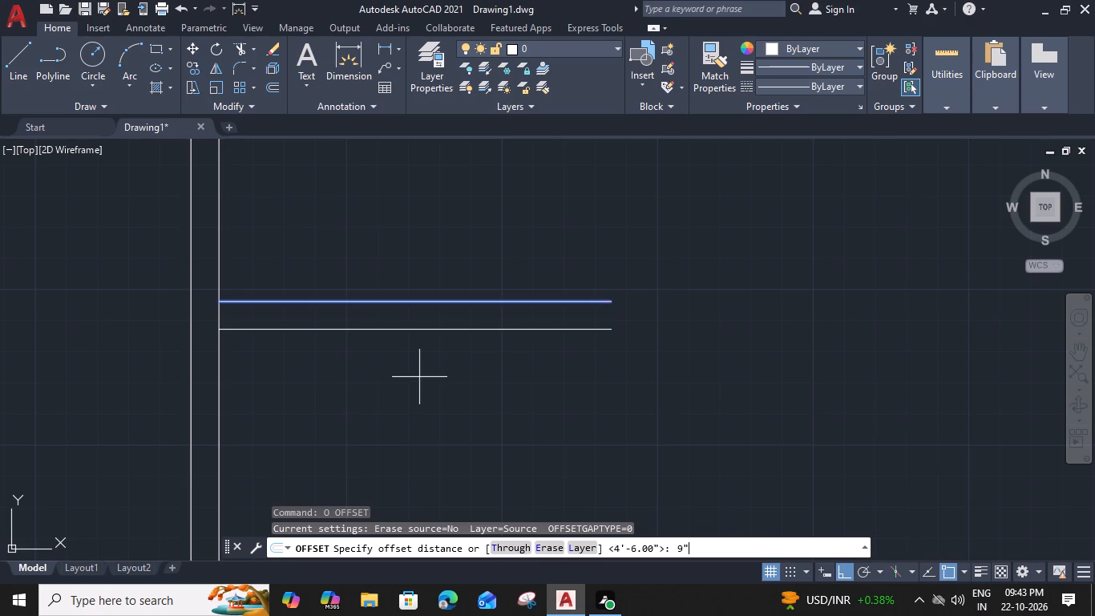
pyautogui.click(415, 433)
pyautogui.press('Escape')
# Trim the inner wall line between the two lines of the 9" horizontal wall and between those of the third partition.
pyautogui.moveTo(415, 413); pyautogui.dragTo(415, 285, button='middle')
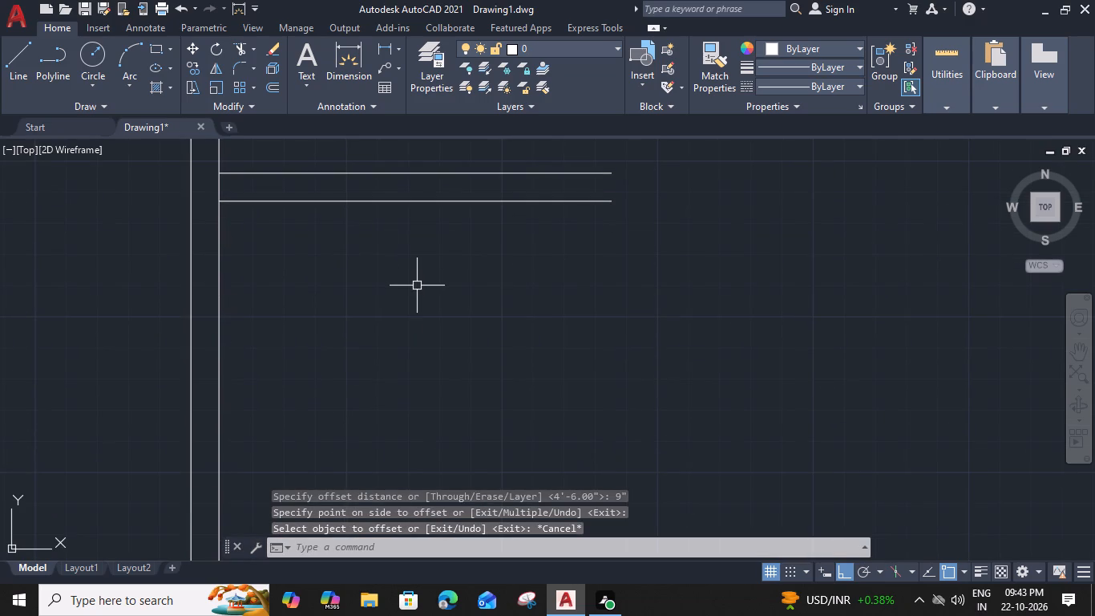
pyautogui.moveTo(411, 240); pyautogui.dragTo(556, 338, button='middle')
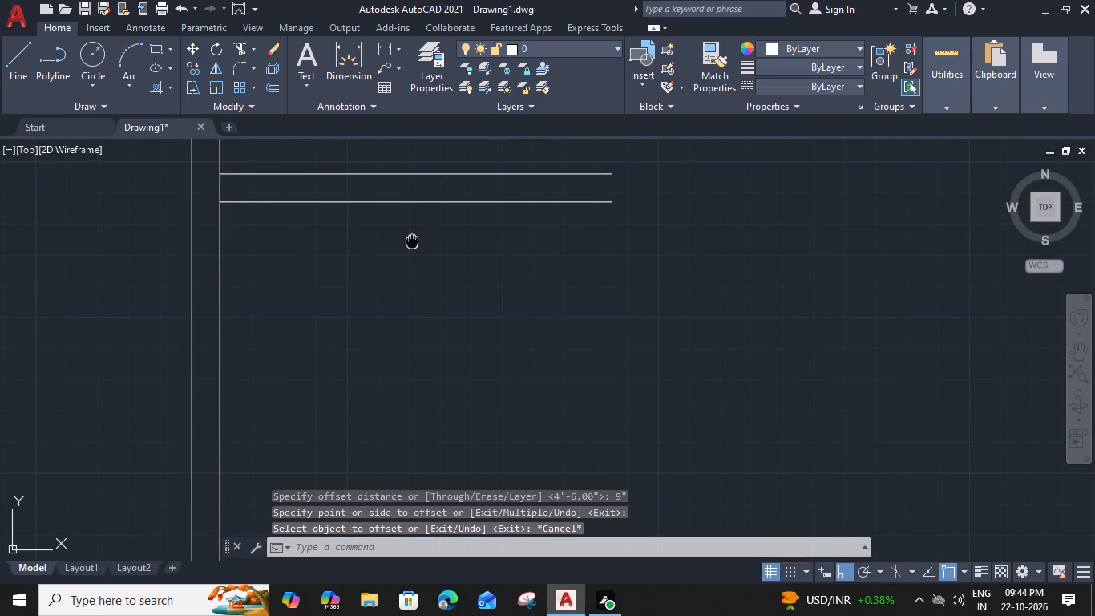
pyautogui.write('tr')
pyautogui.press('space')
pyautogui.click(364, 282)
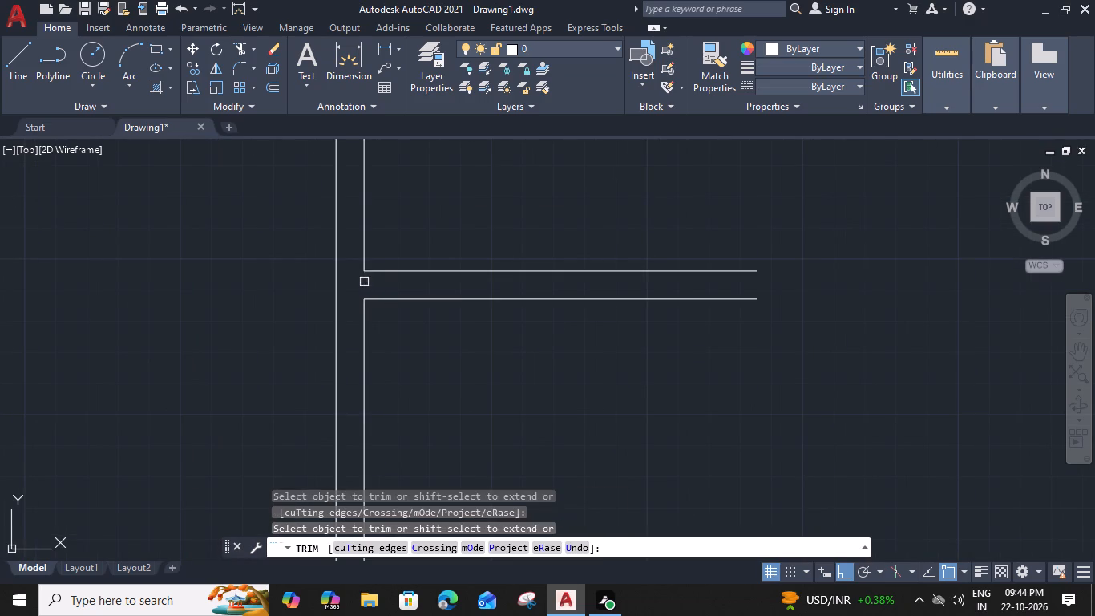
pyautogui.scroll(-2, 364, 282)
pyautogui.moveTo(380, 236); pyautogui.dragTo(389, 289, button='middle')
pyautogui.scroll(3, 373, 256)
pyautogui.click(374, 278)
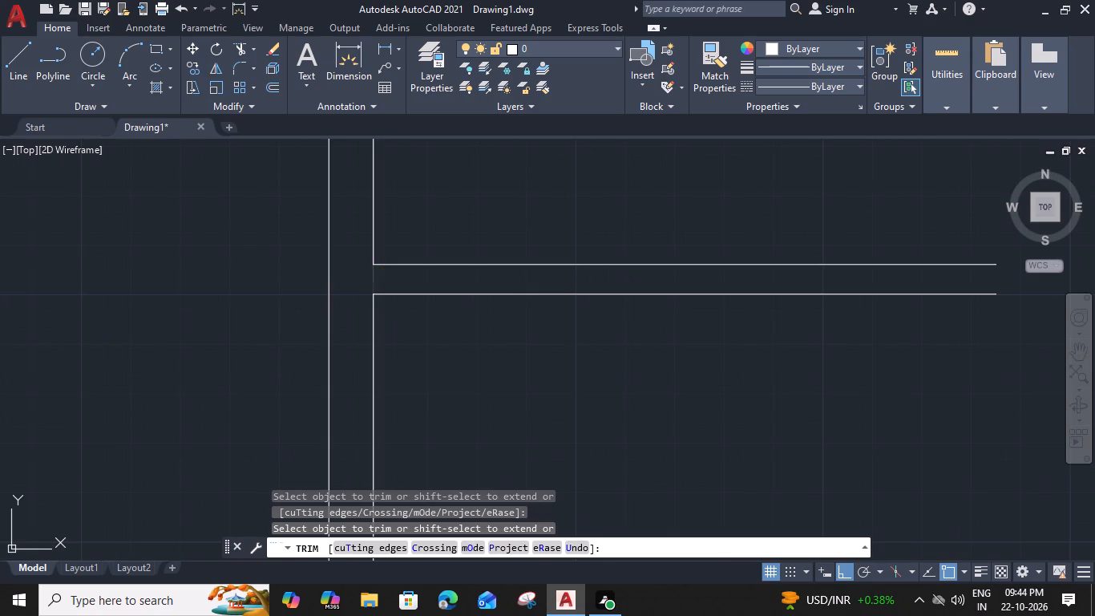
pyautogui.scroll(-2, 374, 278)
pyautogui.moveTo(395, 225); pyautogui.dragTo(422, 481, button='middle')
pyautogui.moveTo(487, 208); pyautogui.dragTo(466, 226, button='middle')
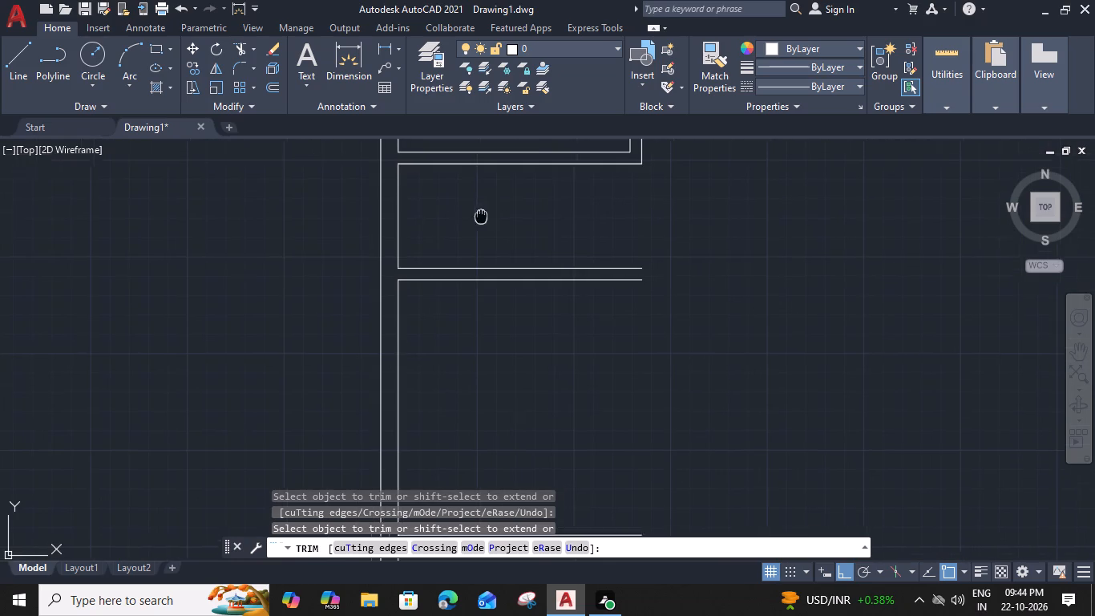
pyautogui.moveTo(466, 226); pyautogui.dragTo(361, 261, button='middle')
pyautogui.press('Escape')
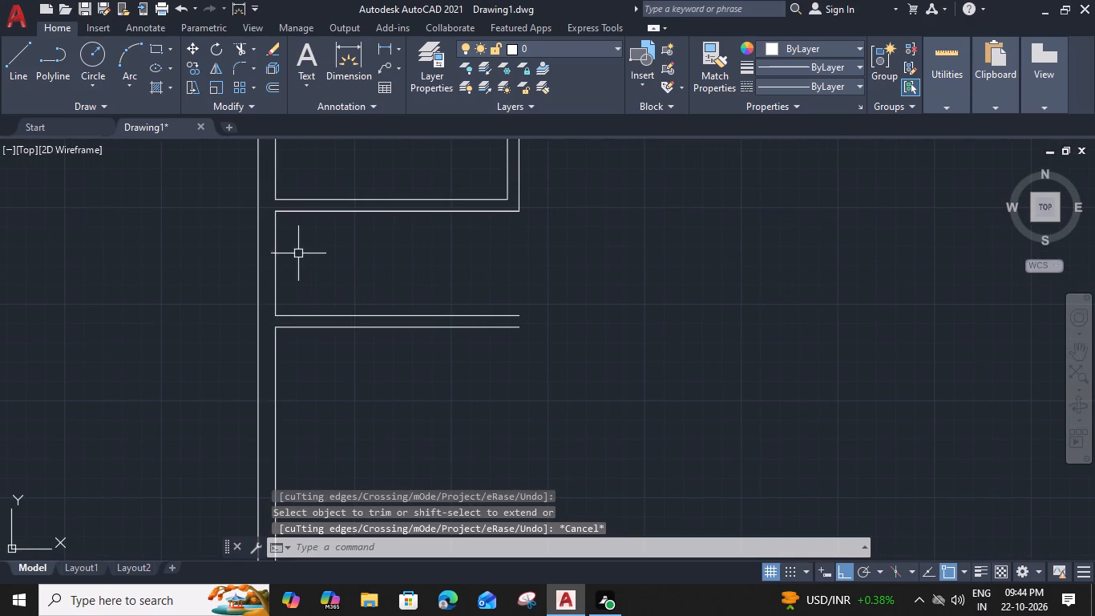
# Offset the inner wall segment between the first and second horizontal partitions 6'6" to the right.
pyautogui.click(274, 249)
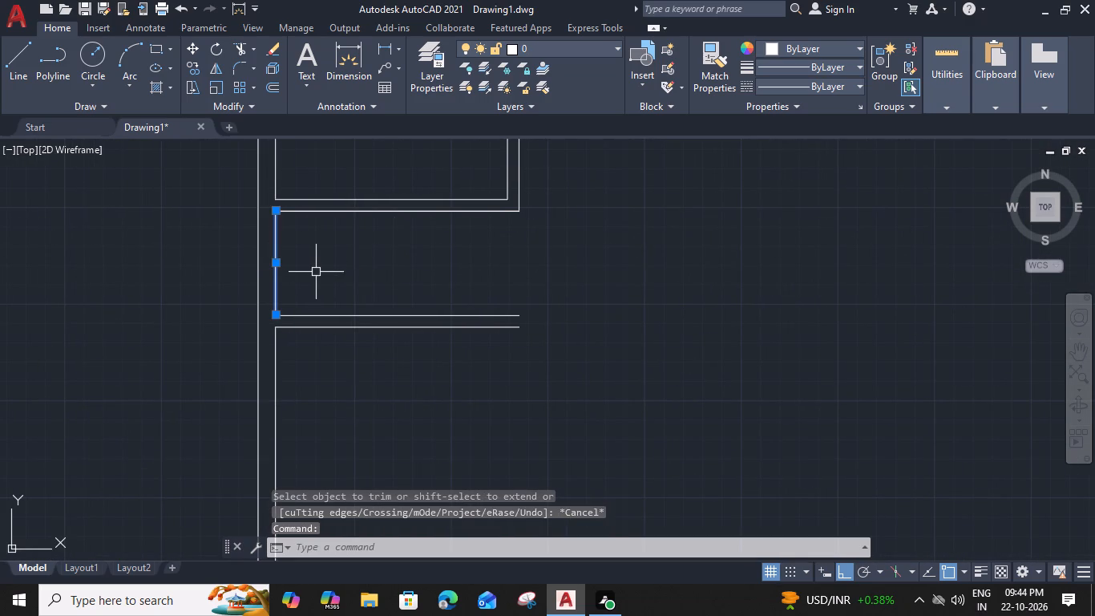
pyautogui.write('o')
pyautogui.press('space')
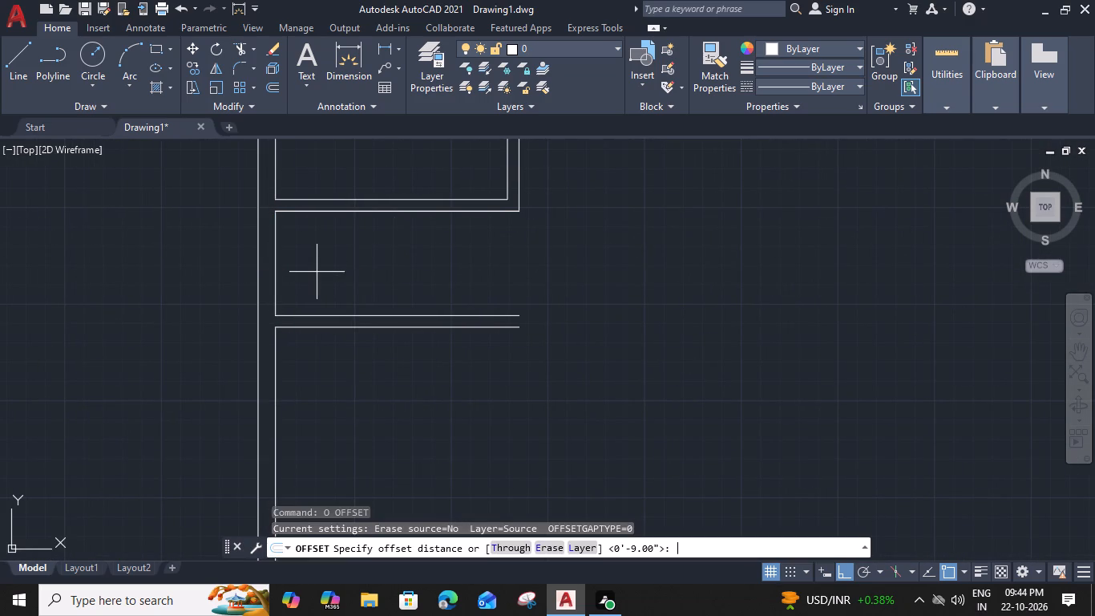
pyautogui.write('6\'6"')
pyautogui.press('Return')
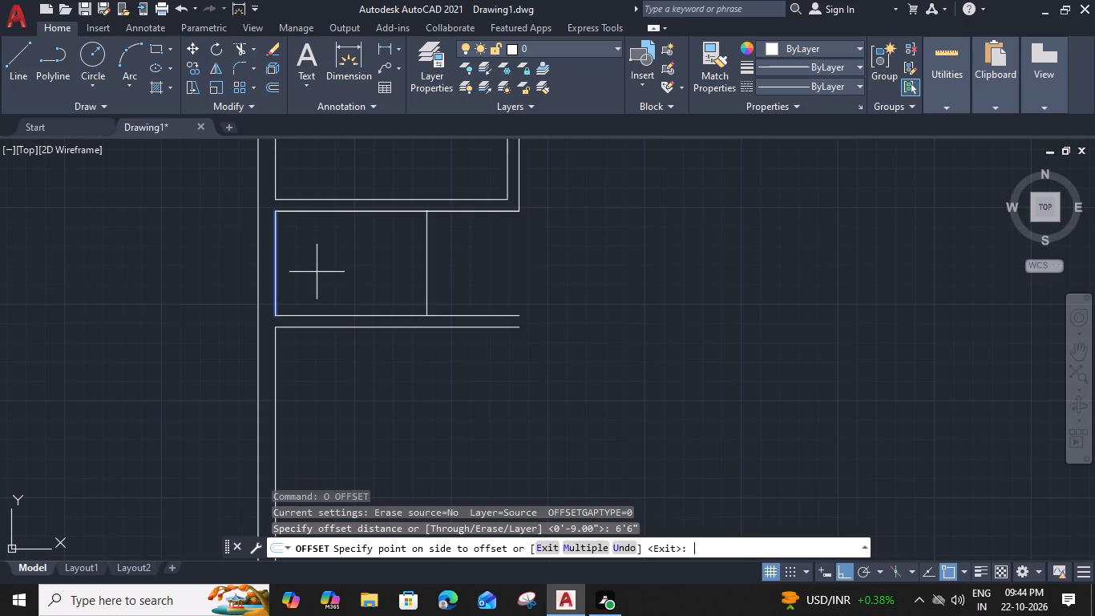
pyautogui.click(463, 263)
pyautogui.moveTo(463, 272); pyautogui.dragTo(451, 241, button='middle')
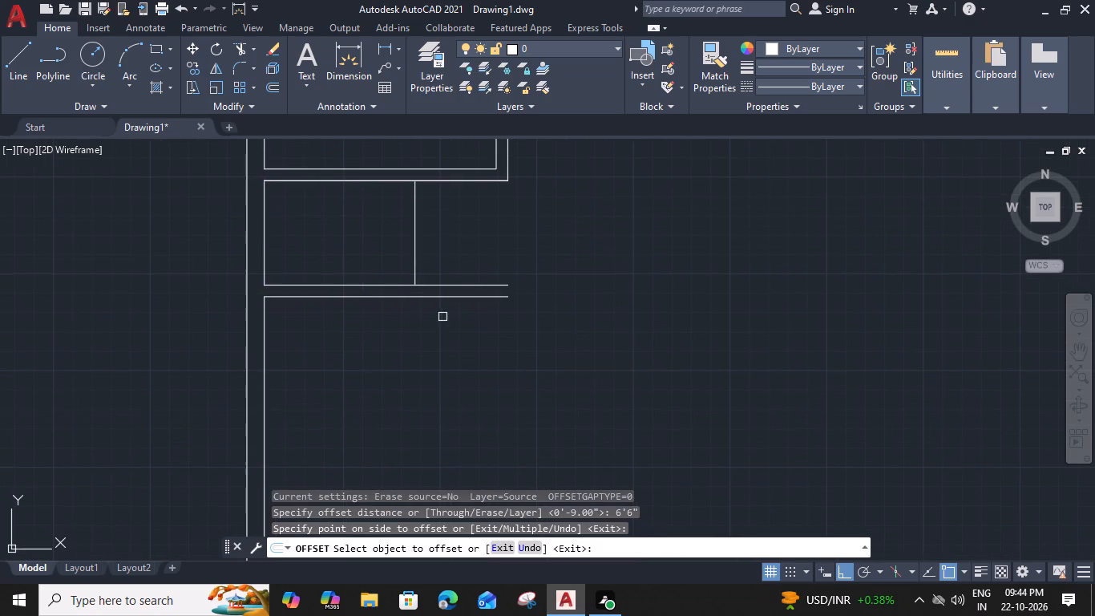
pyautogui.moveTo(481, 251); pyautogui.dragTo(455, 282, button='middle')
pyautogui.press('Escape')
# Offset the new vertical line between the first and second partitions 6" to the right to form a vertical partition.
pyautogui.moveTo(442, 250); pyautogui.dragTo(403, 274, button='middle')
pyautogui.click(351, 270)
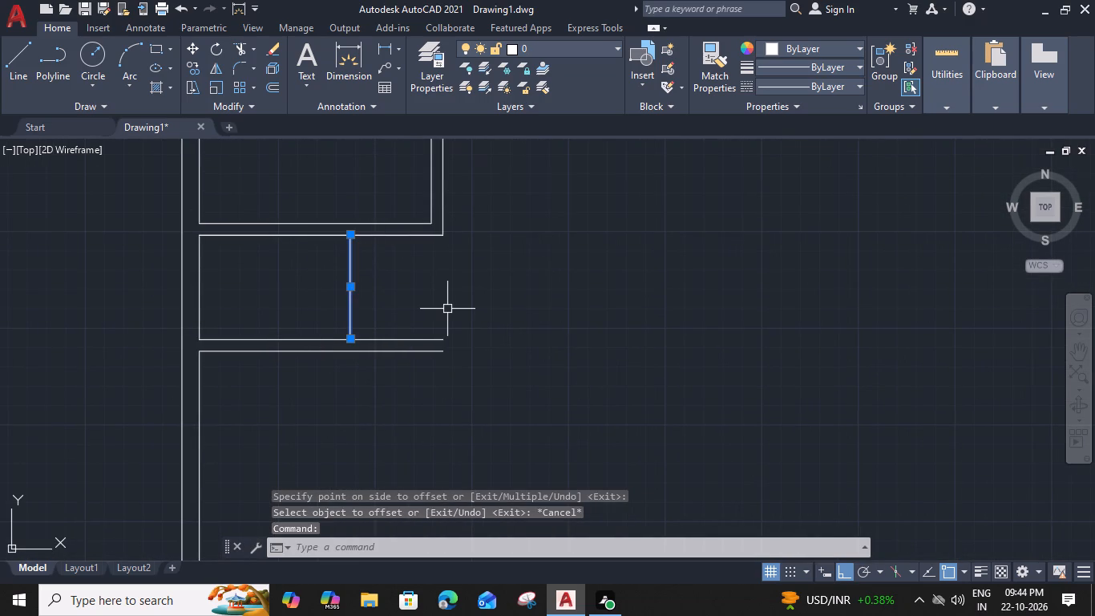
pyautogui.press('o')
pyautogui.press('space')
pyautogui.press('6')
pyautogui.hotkey('shift', '"')
pyautogui.press('Return')
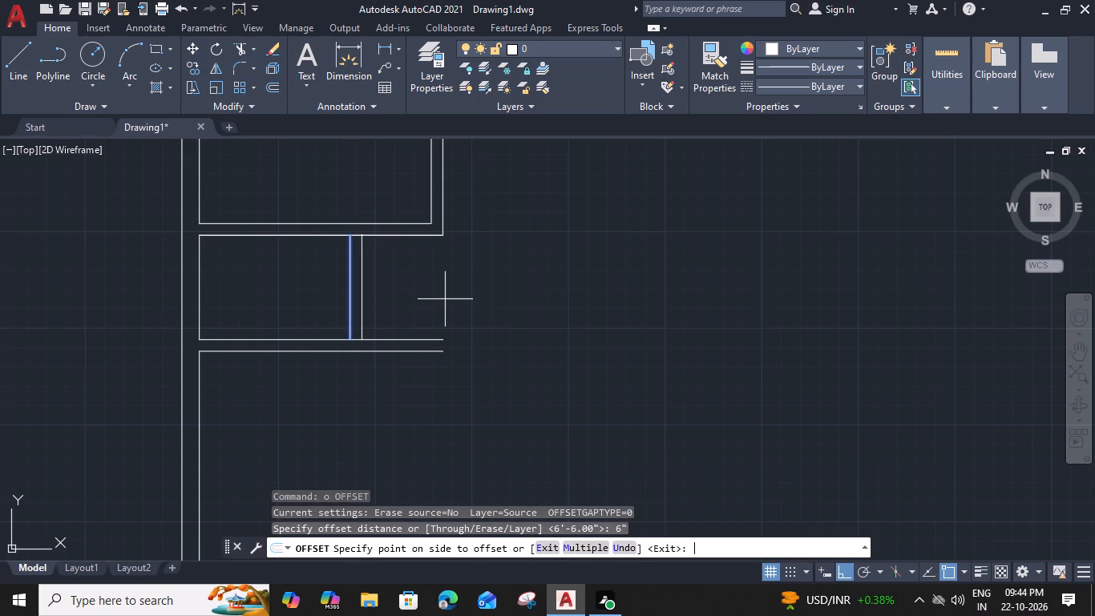
pyautogui.click(478, 309)
pyautogui.press('Escape')
# Offset the inner wall segment between the second and third horizontal partitions 11' to the right.
pyautogui.moveTo(335, 414); pyautogui.dragTo(385, 230, button='middle')
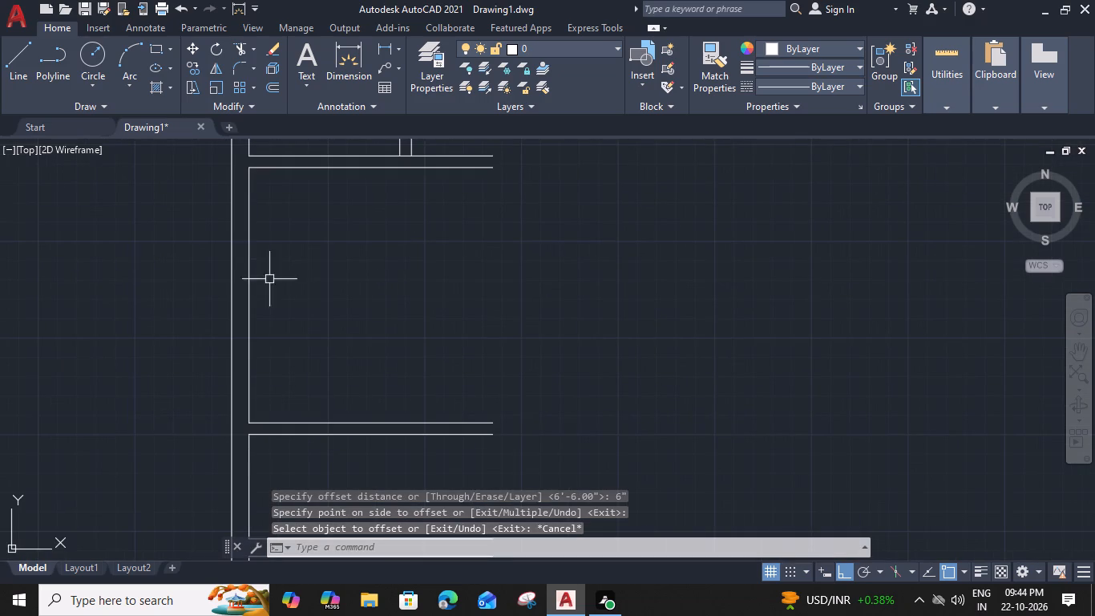
pyautogui.click(251, 266)
pyautogui.press('o')
pyautogui.press('space')
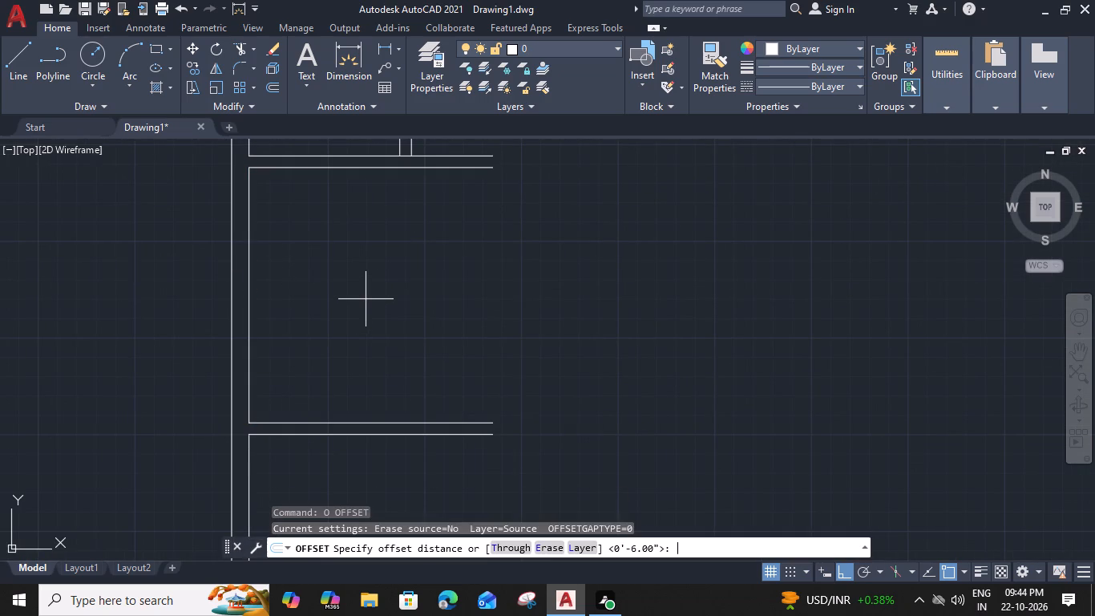
pyautogui.write('11')
pyautogui.press("'")
pyautogui.press('space')
pyautogui.click(491, 294)
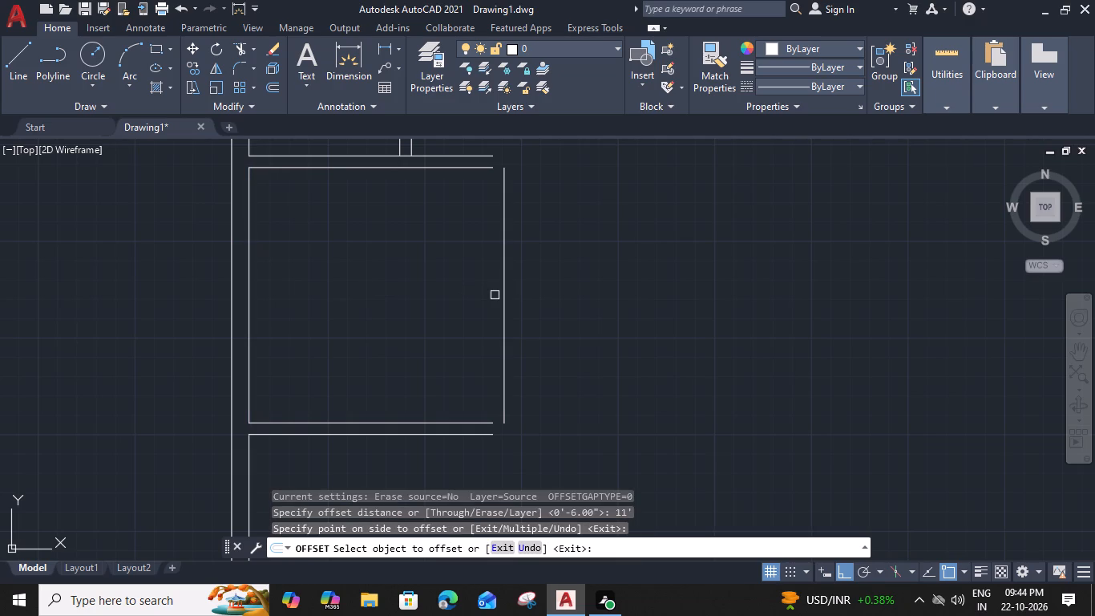
pyautogui.moveTo(492, 387); pyautogui.dragTo(430, 359, button='middle')
pyautogui.press('Escape')
# Offset the vertical line on the right of the 11' room 6" to the right to form its partition.
pyautogui.click(449, 334)
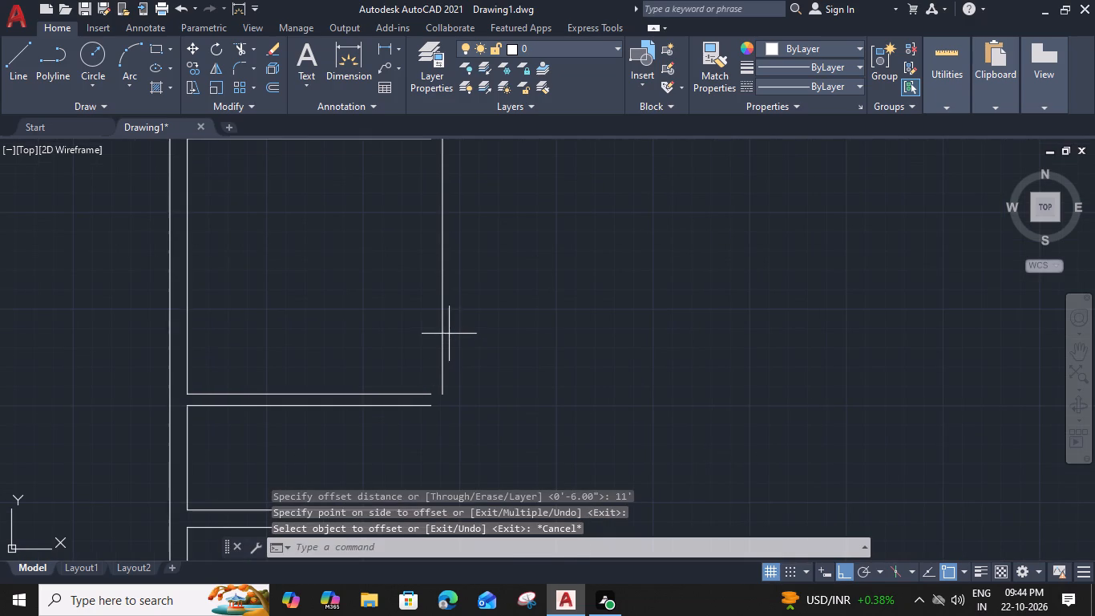
pyautogui.click(420, 356)
pyautogui.press('o')
pyautogui.press('space')
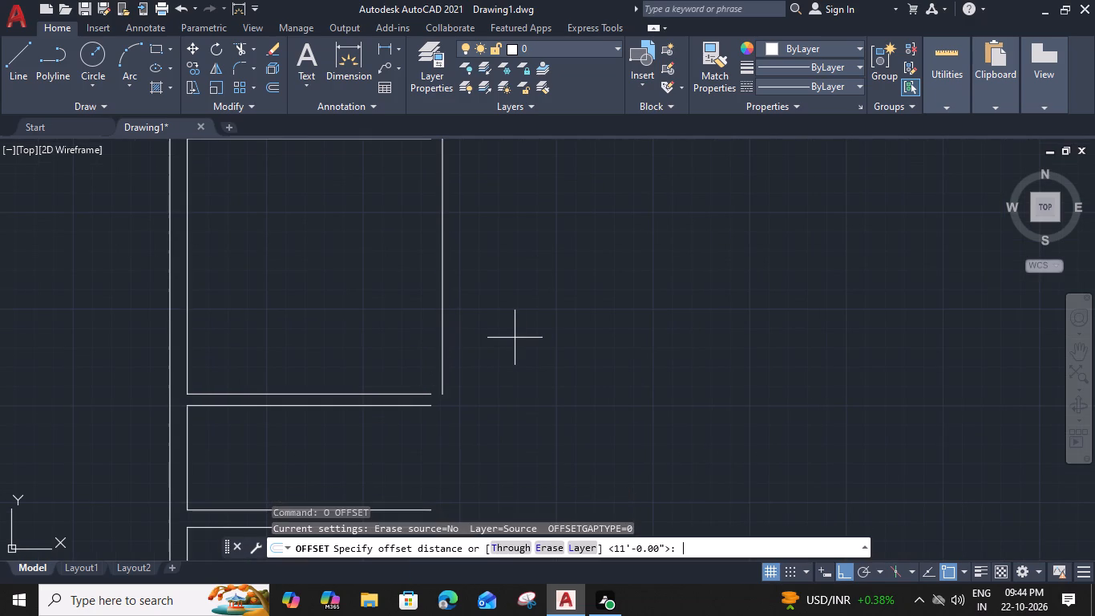
pyautogui.write('6"')
pyautogui.press('Return')
pyautogui.click(536, 346)
pyautogui.press('Escape')
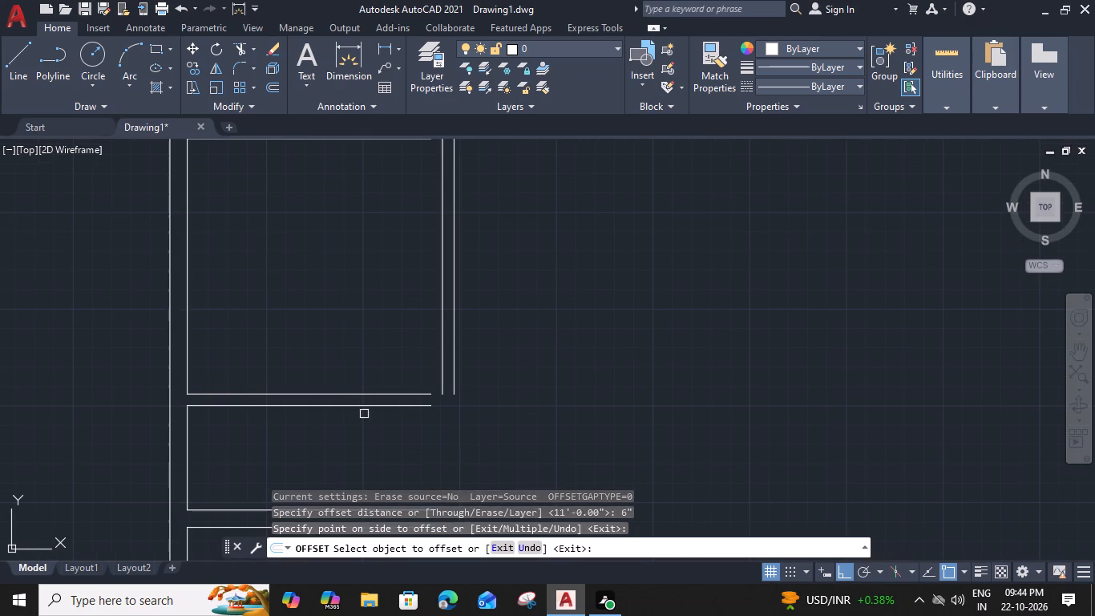
# Fillet the 11' room's vertical partition lines with the second horizontal partition's lines in multiple mode to close the upper corner.
pyautogui.moveTo(407, 397); pyautogui.dragTo(371, 529, button='middle')
pyautogui.write('f m')
pyautogui.press('space')
pyautogui.click(406, 282)
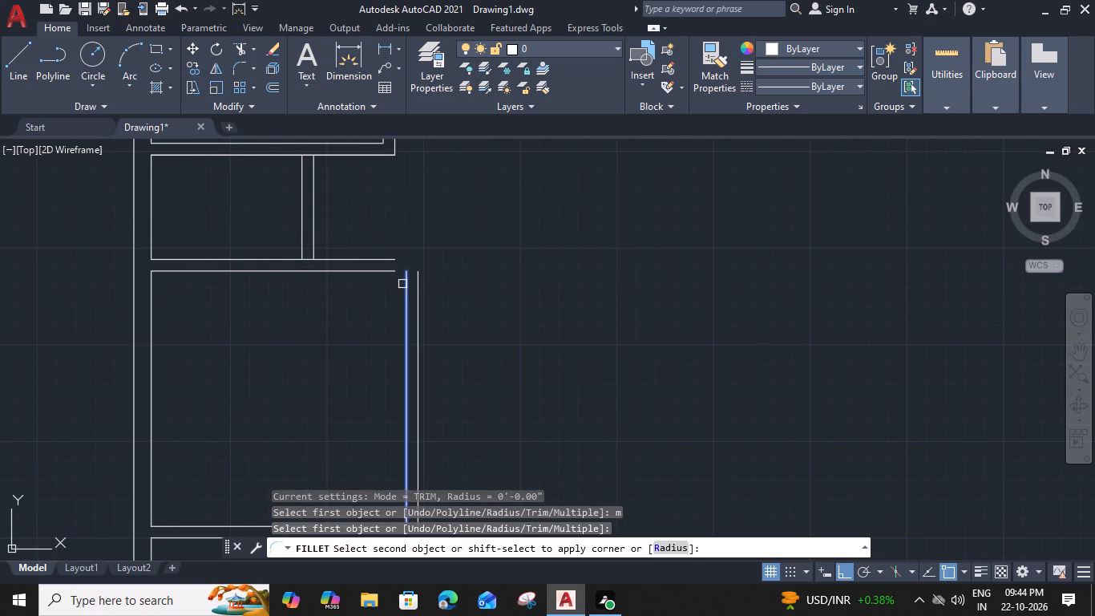
pyautogui.click(381, 274)
pyautogui.click(419, 286)
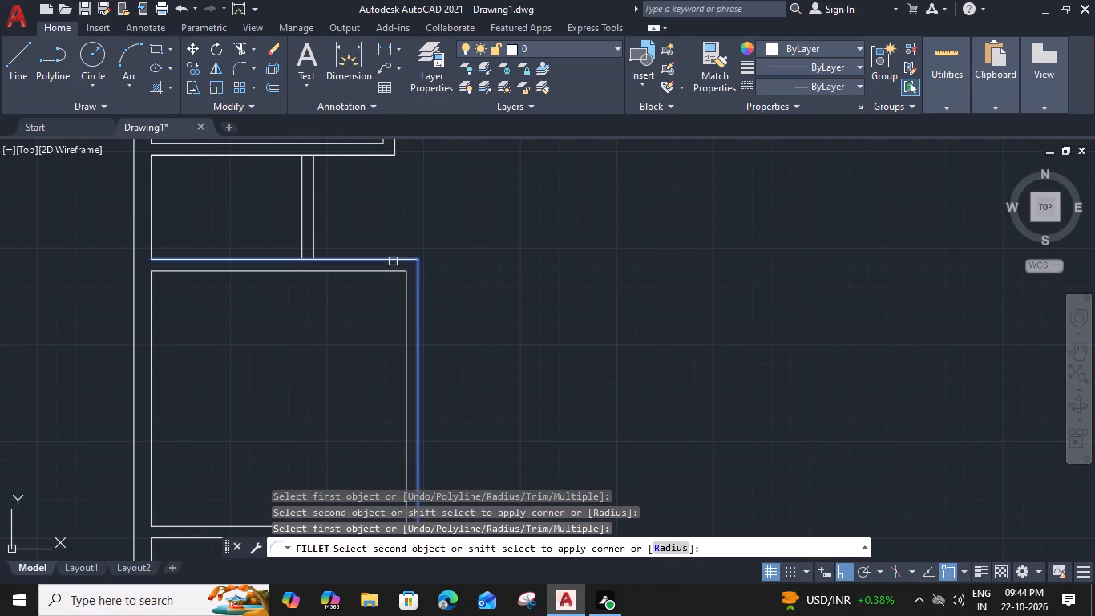
pyautogui.click(393, 261)
# Fillet the 11' room's vertical partition lines with the third horizontal partition's lines to close the lower corner.
pyautogui.moveTo(366, 409); pyautogui.dragTo(382, 237, button='middle')
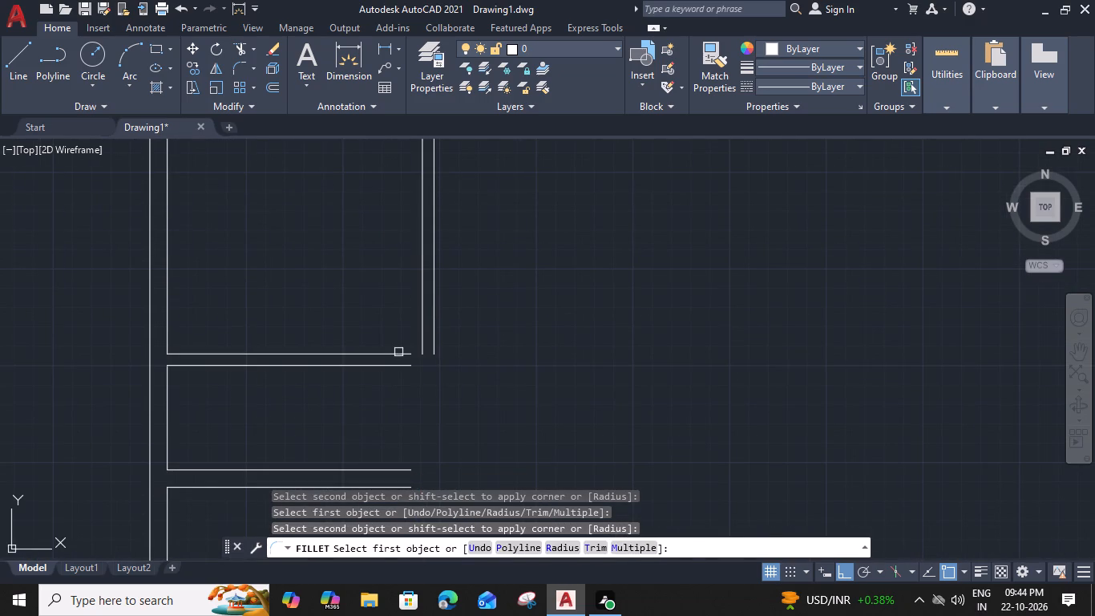
pyautogui.click(400, 355)
pyautogui.click(420, 346)
pyautogui.click(392, 368)
pyautogui.click(438, 351)
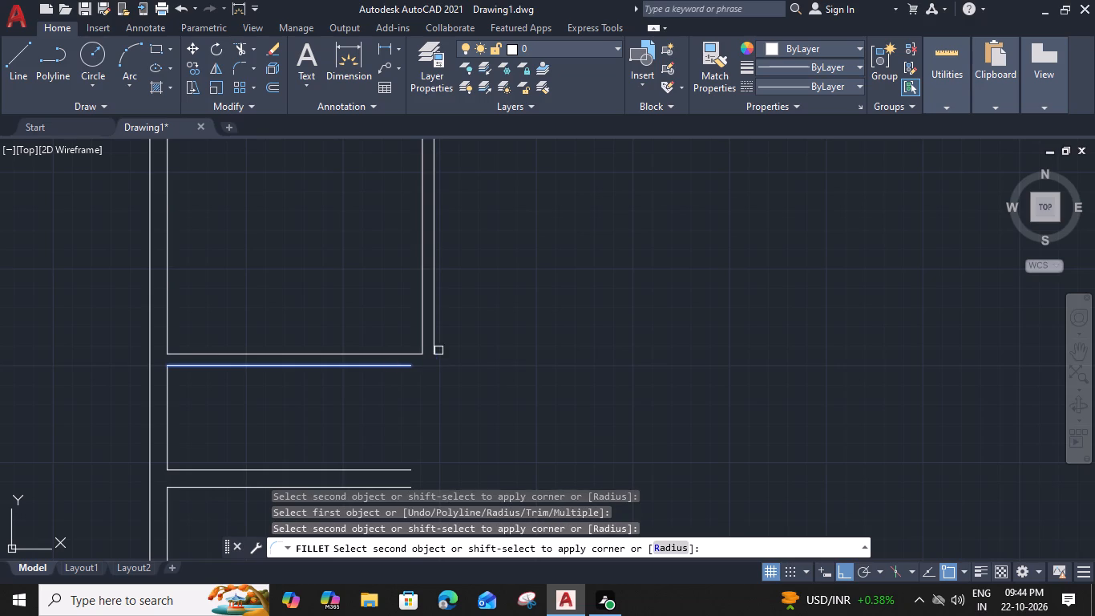
pyautogui.click(434, 348)
pyautogui.press('Escape')
# Offset the inner wall segment between the third partition and the 9" horizontal wall 6'6" to the right.
pyautogui.moveTo(298, 403); pyautogui.dragTo(390, 312, button='middle')
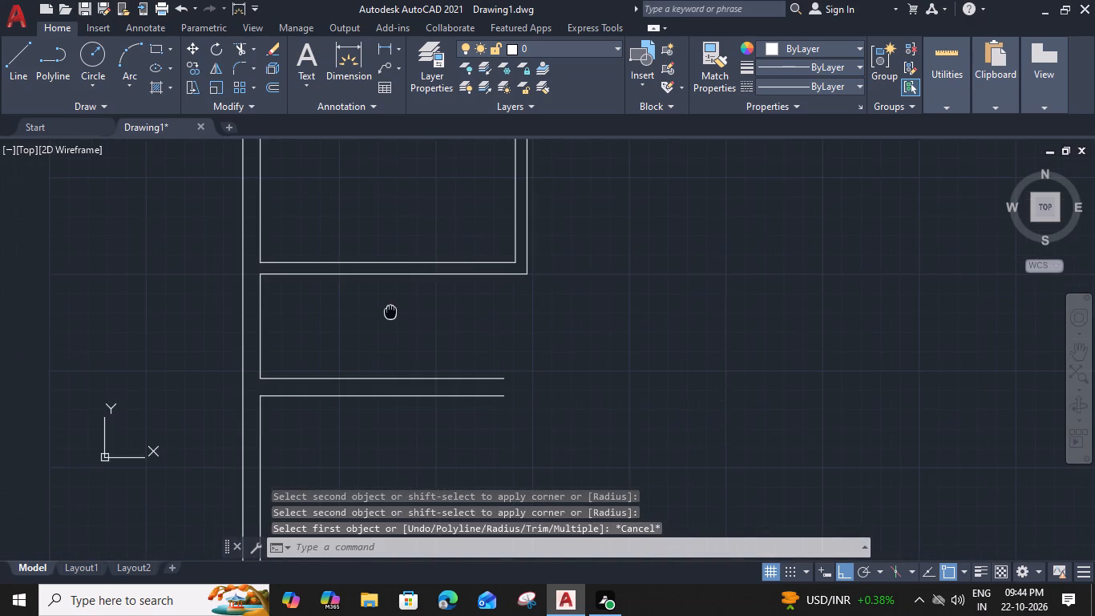
pyautogui.click(259, 320)
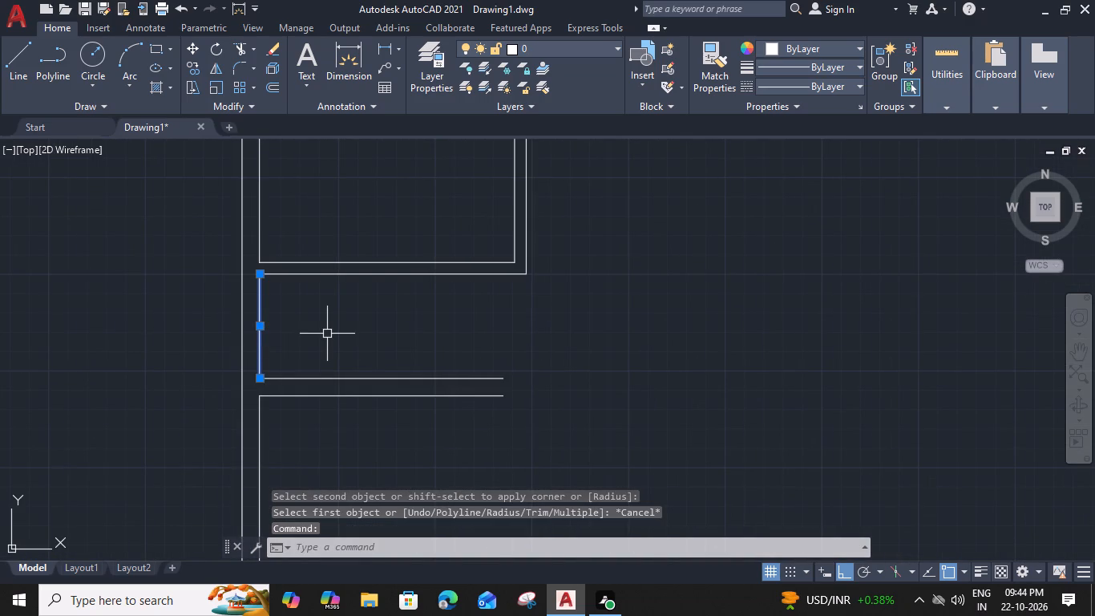
pyautogui.write('o')
pyautogui.press('space')
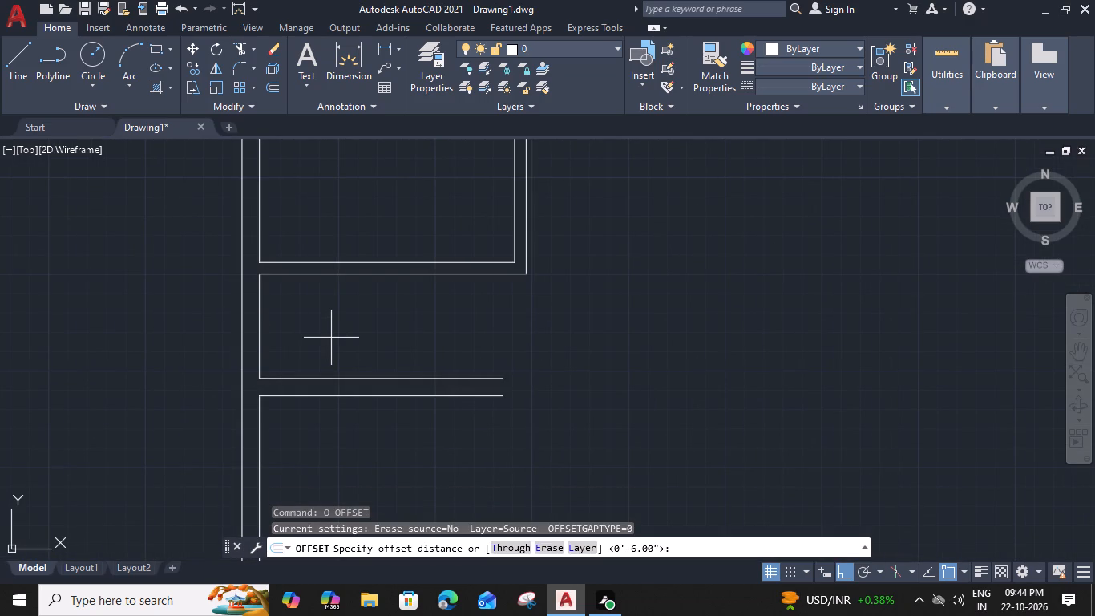
pyautogui.write('6\'6"')
pyautogui.press('Return')
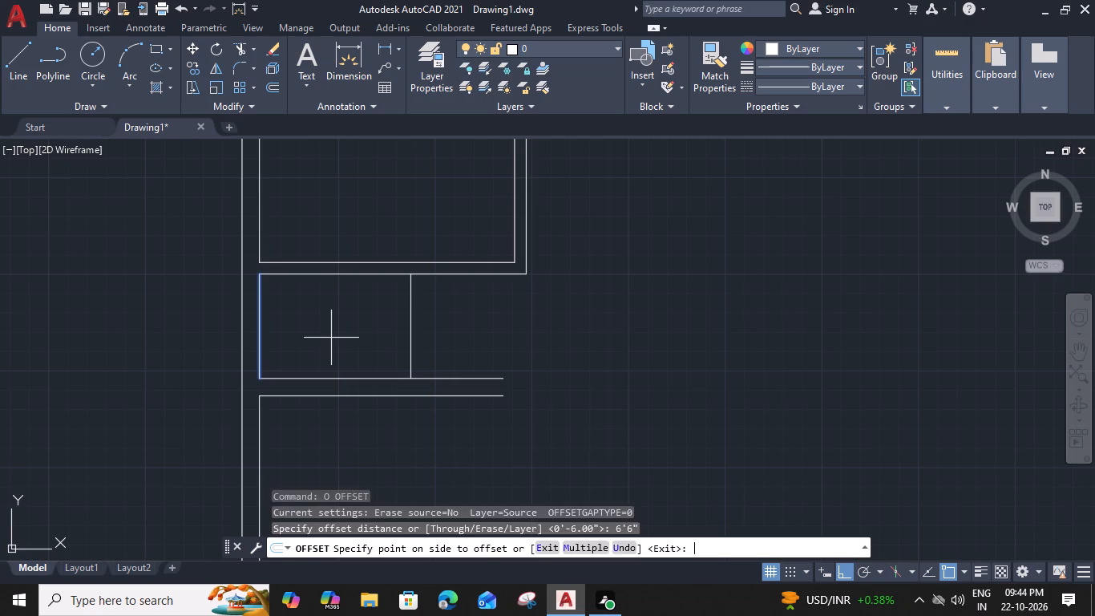
pyautogui.click(495, 331)
pyautogui.press('Escape')
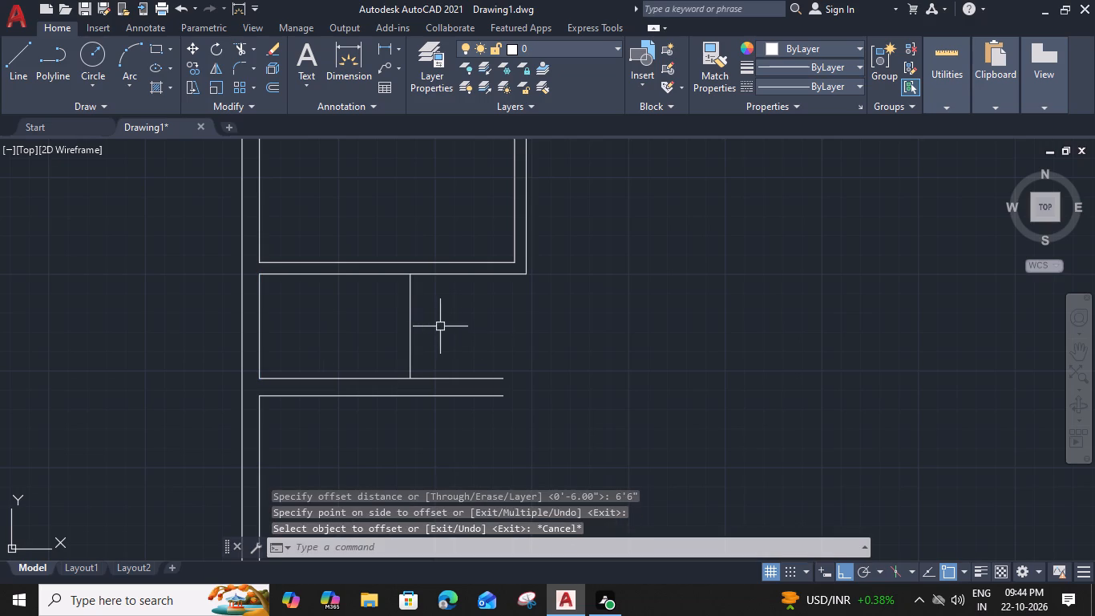
# Offset the vertical line below the 11' room 6" to the right to form its partition.
pyautogui.click(413, 306)
pyautogui.write('o')
pyautogui.press('space')
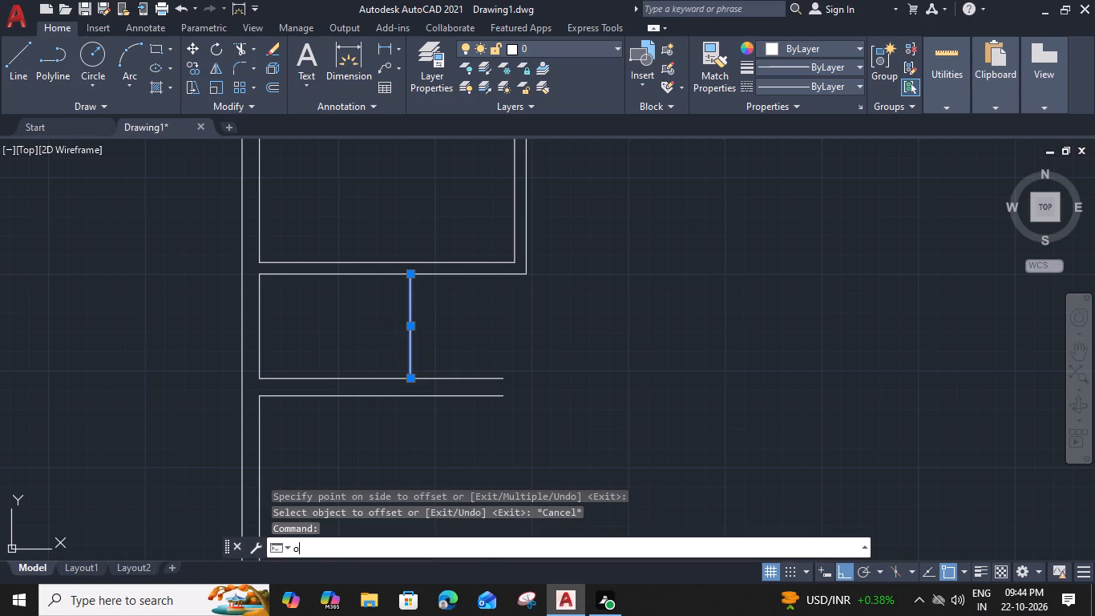
pyautogui.press('6')
pyautogui.hotkey('shift', '"')
pyautogui.press('Return')
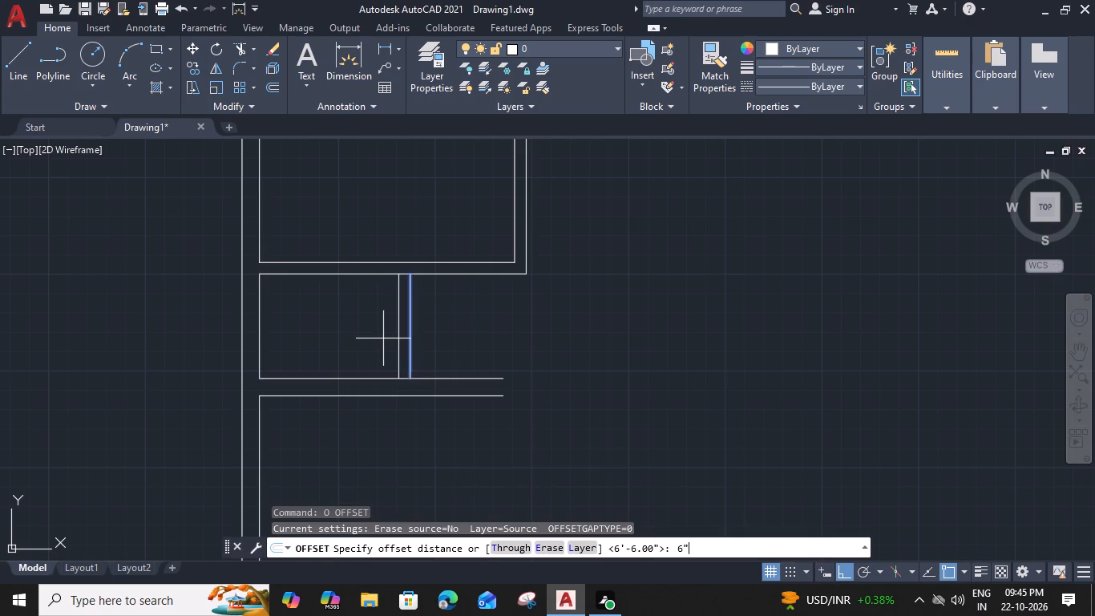
pyautogui.click(487, 330)
pyautogui.press('Escape')
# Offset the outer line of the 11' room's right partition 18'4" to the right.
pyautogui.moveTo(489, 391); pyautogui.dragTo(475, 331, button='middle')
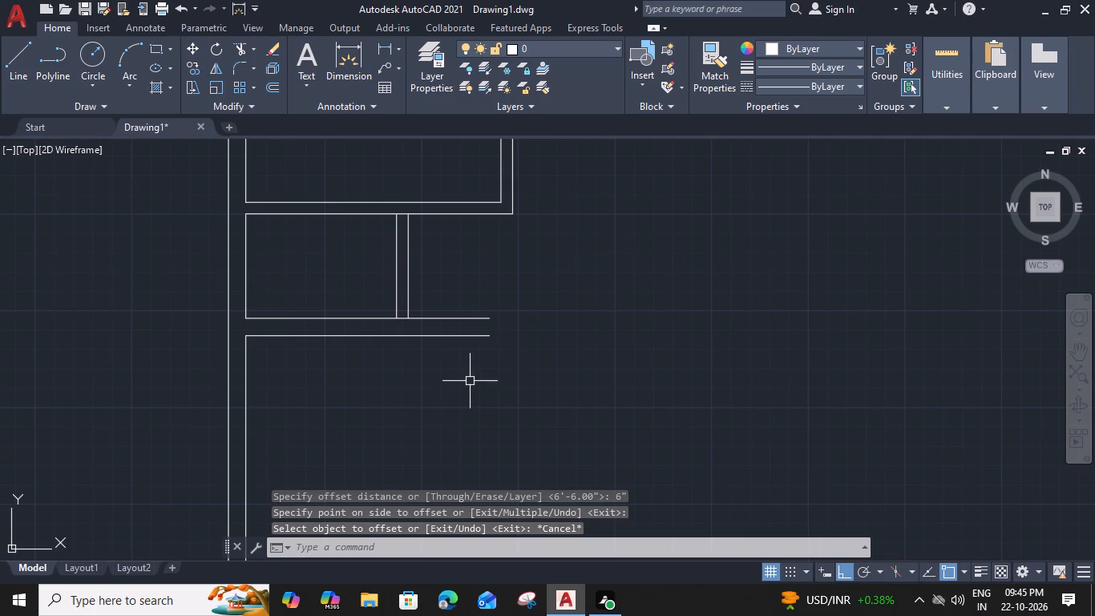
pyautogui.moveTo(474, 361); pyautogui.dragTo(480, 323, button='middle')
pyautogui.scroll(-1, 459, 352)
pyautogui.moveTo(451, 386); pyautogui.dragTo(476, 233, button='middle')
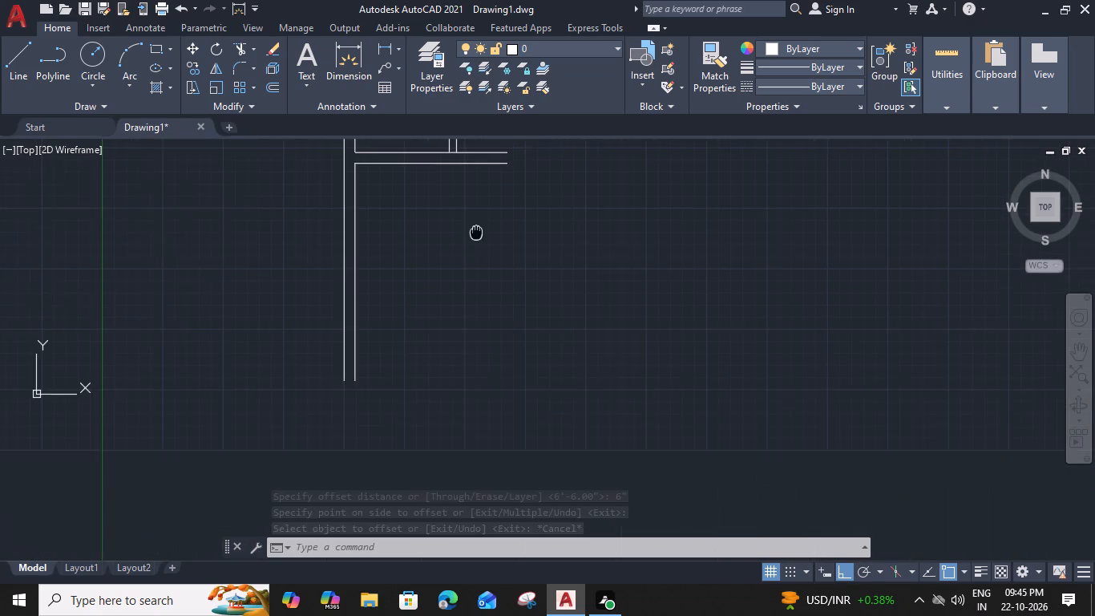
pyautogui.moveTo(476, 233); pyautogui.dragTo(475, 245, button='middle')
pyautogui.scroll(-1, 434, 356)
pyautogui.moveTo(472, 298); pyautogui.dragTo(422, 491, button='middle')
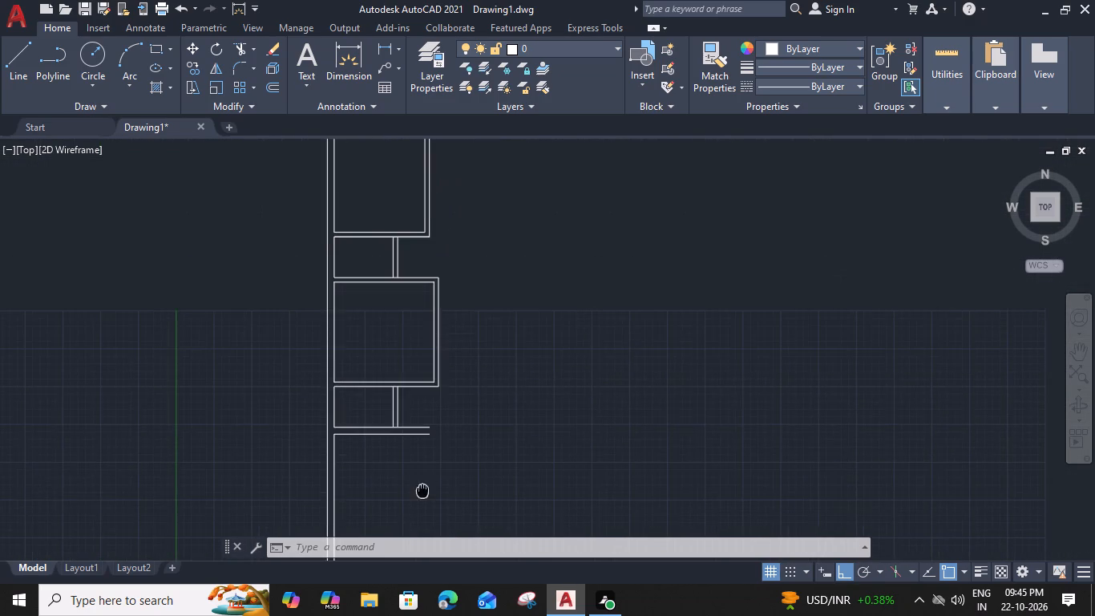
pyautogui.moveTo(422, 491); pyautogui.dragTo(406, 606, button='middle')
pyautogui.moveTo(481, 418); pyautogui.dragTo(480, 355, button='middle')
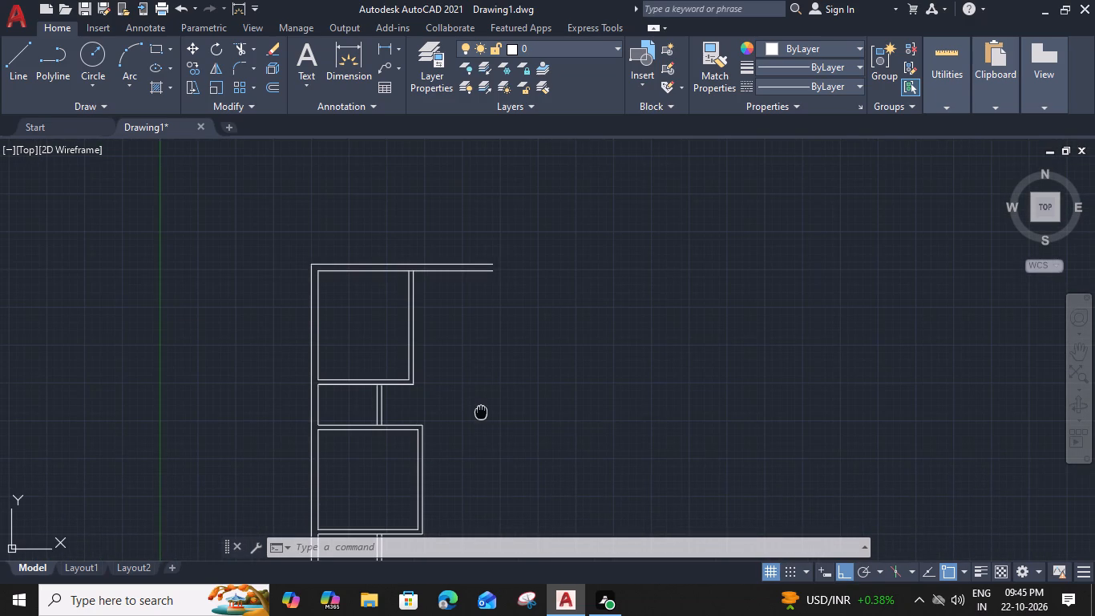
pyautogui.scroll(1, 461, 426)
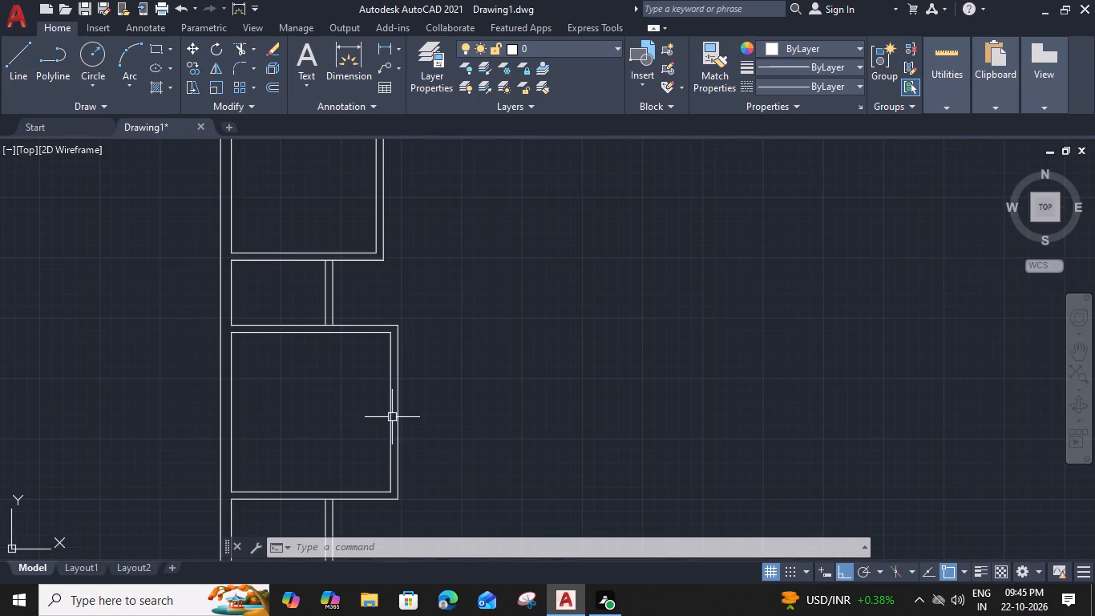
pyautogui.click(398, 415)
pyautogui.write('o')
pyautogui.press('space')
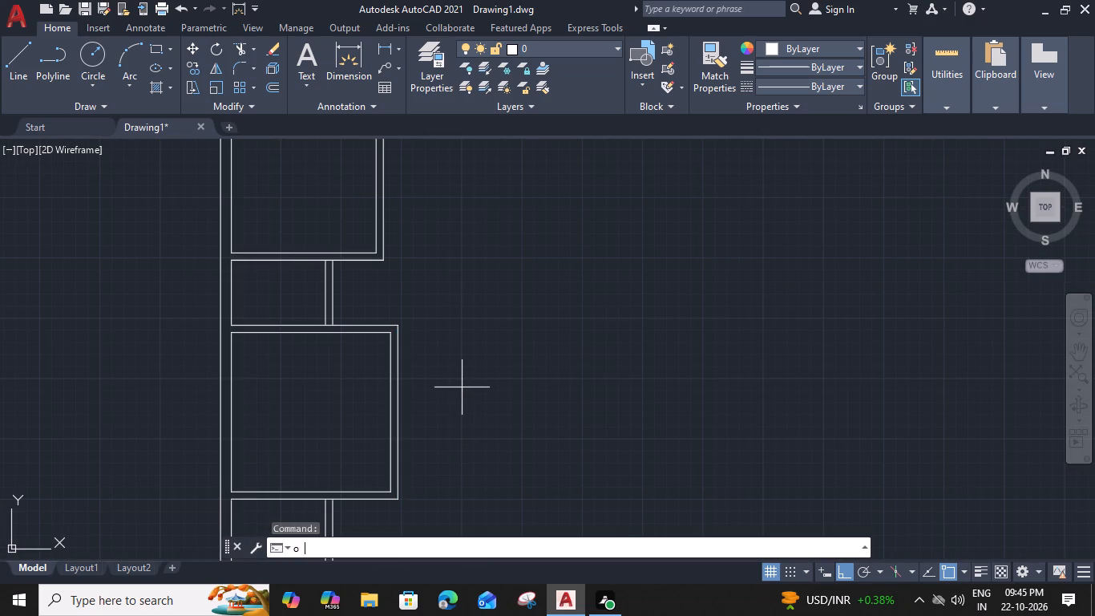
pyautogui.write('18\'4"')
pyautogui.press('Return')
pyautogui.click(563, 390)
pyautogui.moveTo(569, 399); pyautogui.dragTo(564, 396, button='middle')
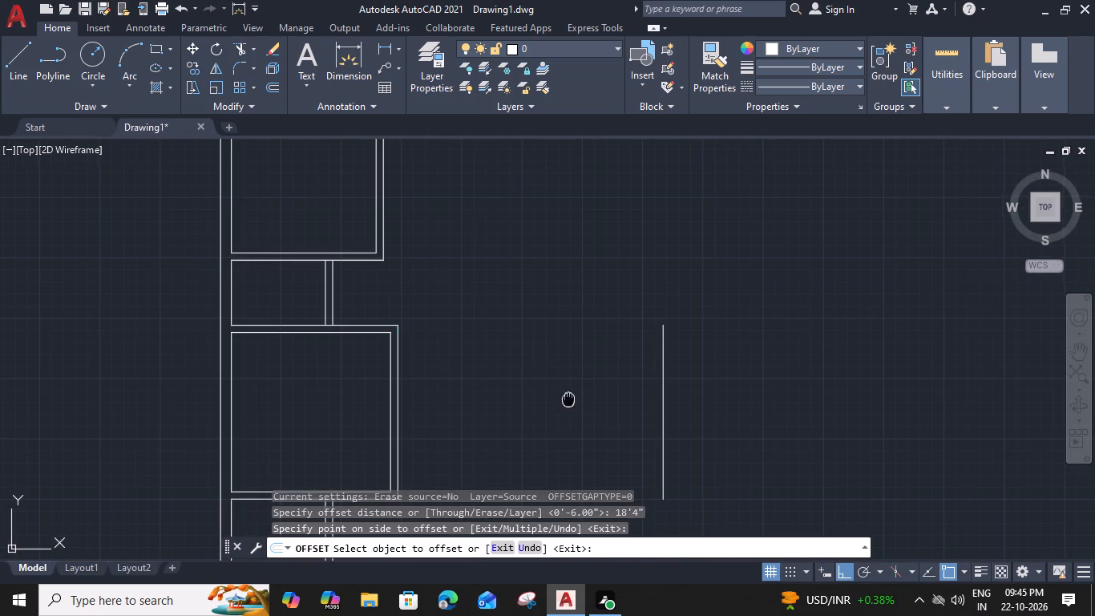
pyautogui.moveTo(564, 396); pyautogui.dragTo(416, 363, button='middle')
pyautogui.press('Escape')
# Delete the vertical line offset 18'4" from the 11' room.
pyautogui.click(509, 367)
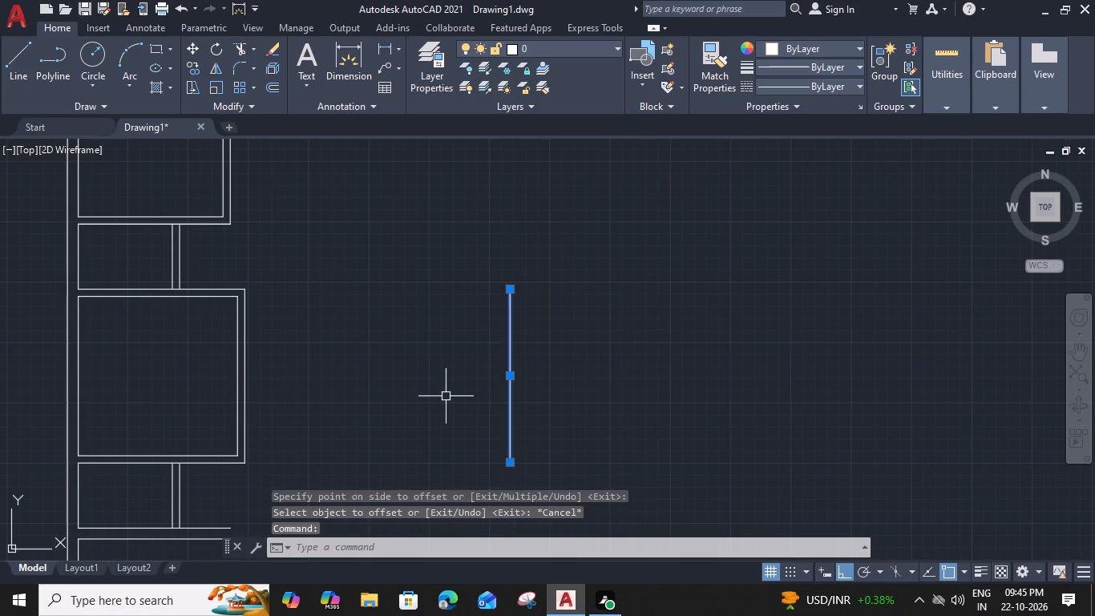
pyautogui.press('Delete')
# Offset the outer line of the 11' room's right partition 12' to the right.
pyautogui.click(244, 358)
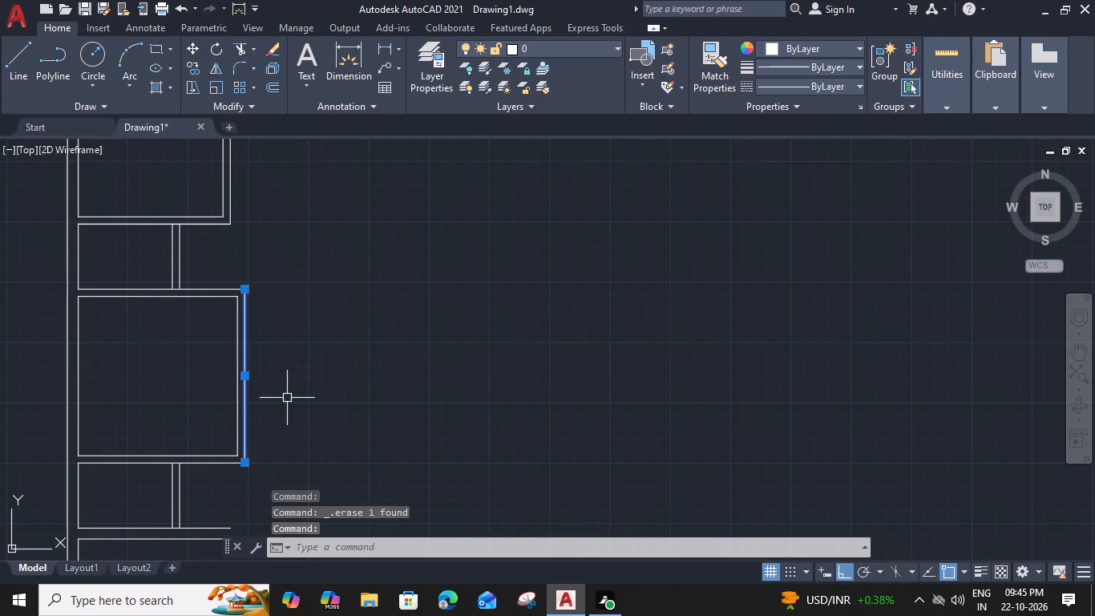
pyautogui.press('o')
pyautogui.press('space')
pyautogui.write('12')
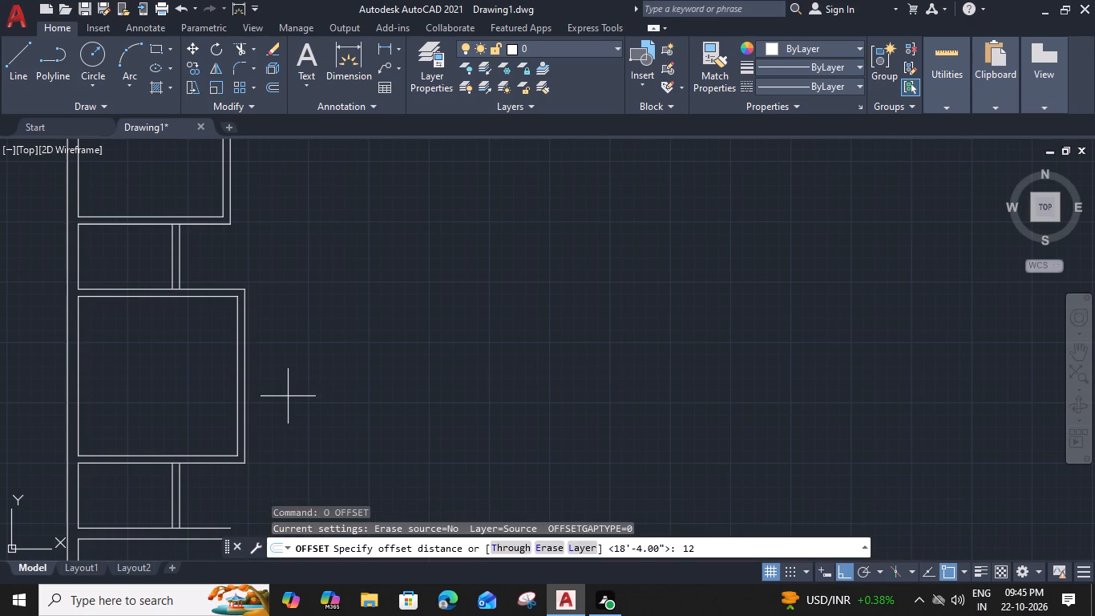
pyautogui.press("'")
pyautogui.press('space')
pyautogui.click(361, 386)
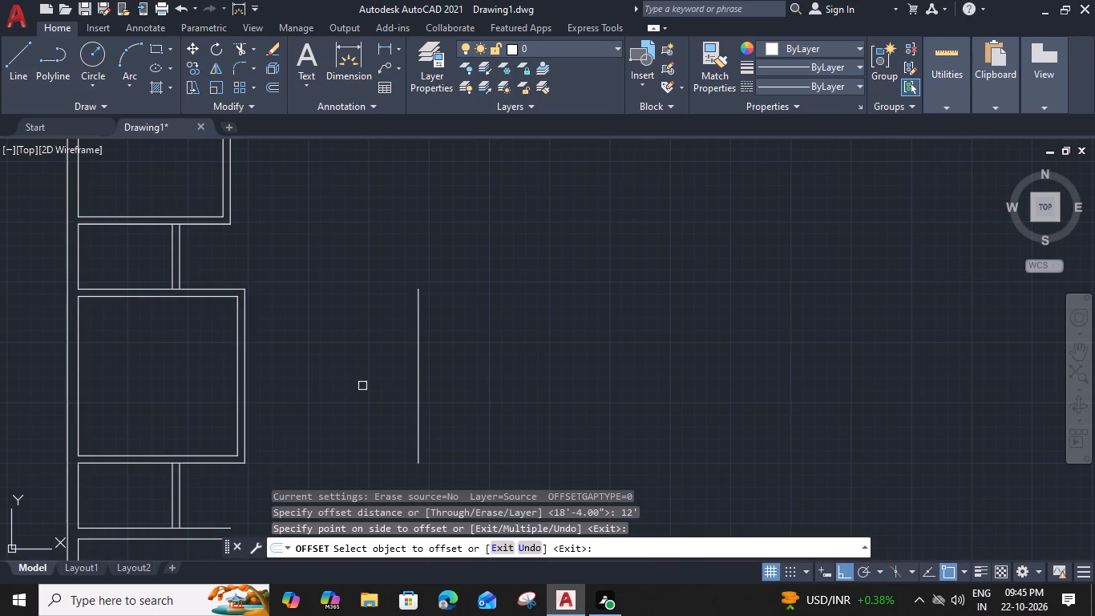
pyautogui.moveTo(398, 395); pyautogui.dragTo(442, 371, button='middle')
pyautogui.press('Escape')
# Offset the vertical line 12' from the 11' room 6" to the right to form a partition.
pyautogui.click(461, 353)
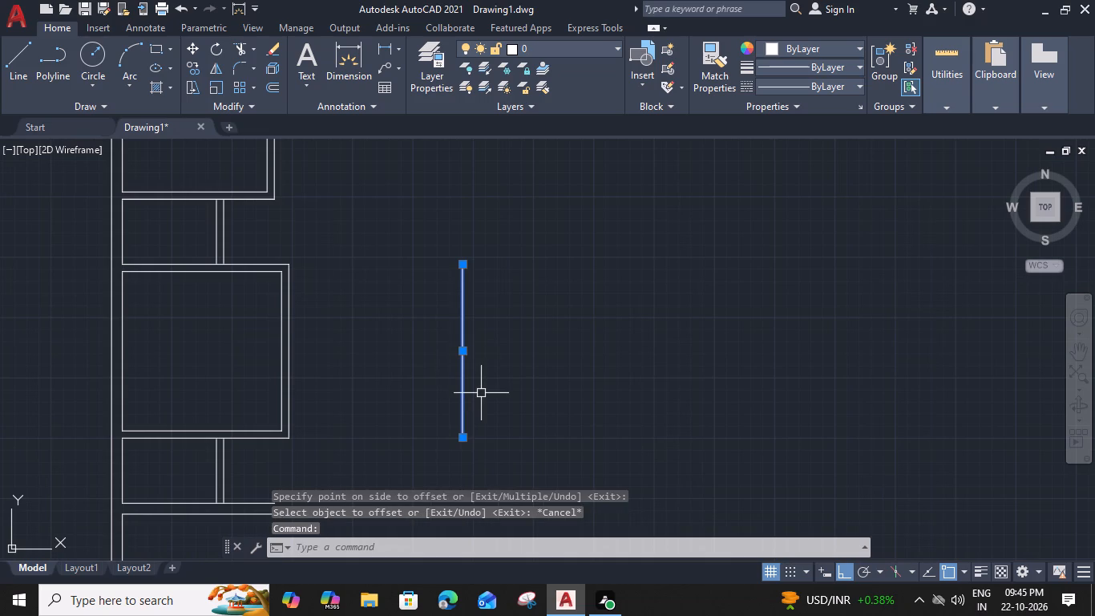
pyautogui.write('o 6')
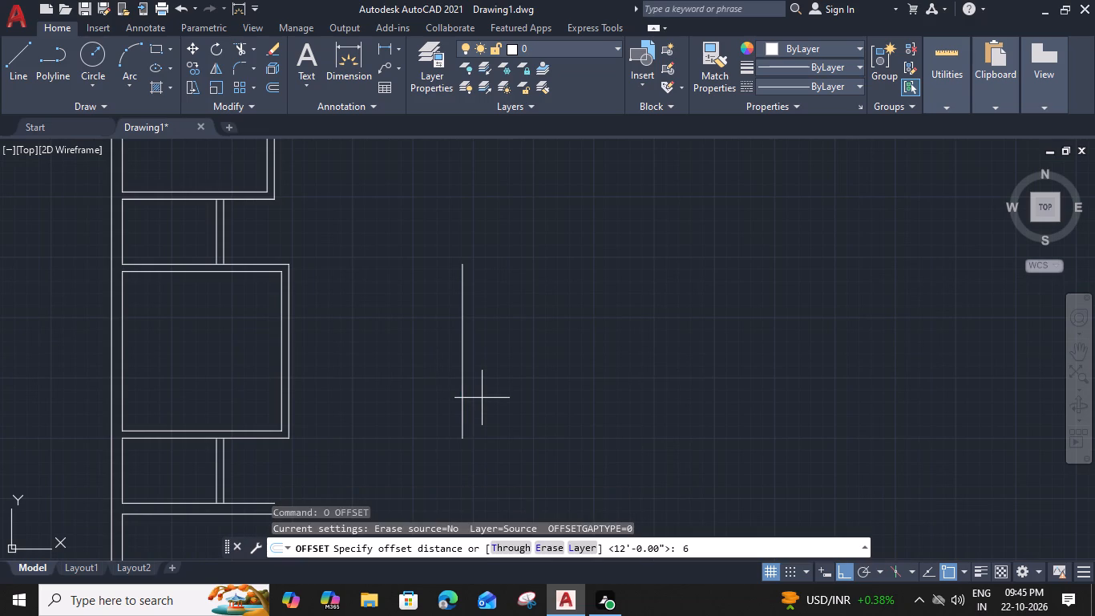
pyautogui.hotkey('shift', '"')
pyautogui.press('Return')
pyautogui.click(508, 395)
pyautogui.press('Escape')
# Delete the two vertical partition lines closing the right side of the uppermost room.
pyautogui.scroll(-1, 386, 367)
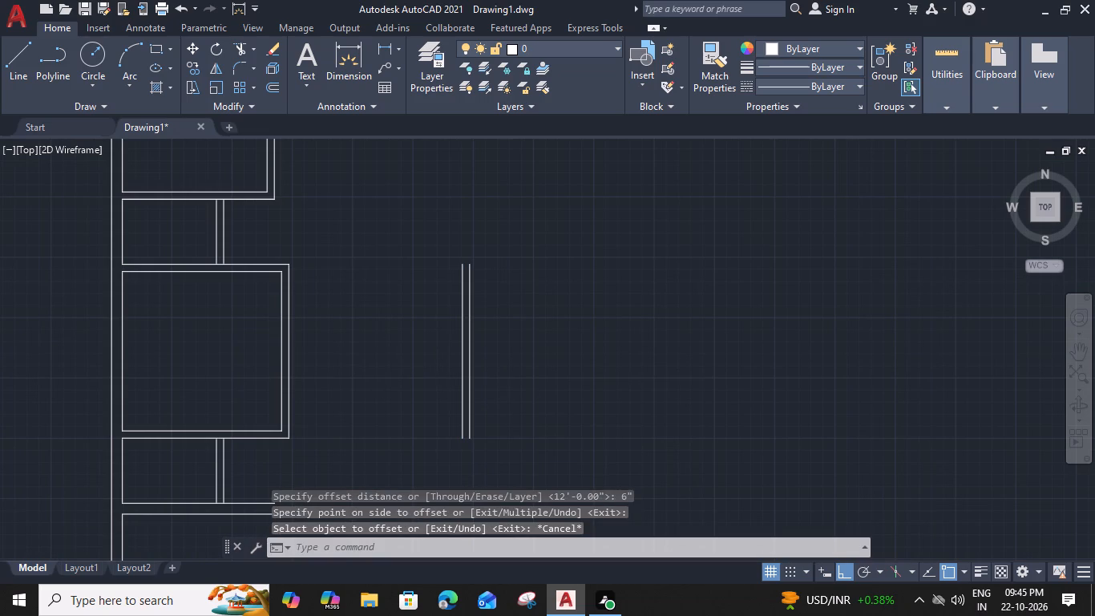
pyautogui.moveTo(386, 367); pyautogui.dragTo(417, 371, button='middle')
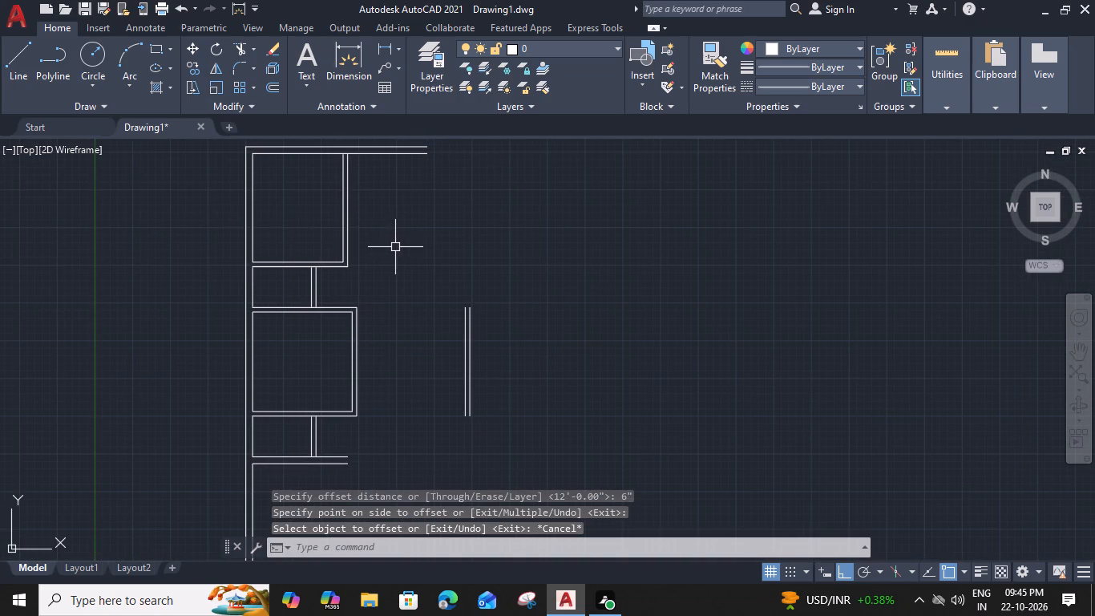
pyautogui.moveTo(418, 219); pyautogui.dragTo(437, 235, button='middle')
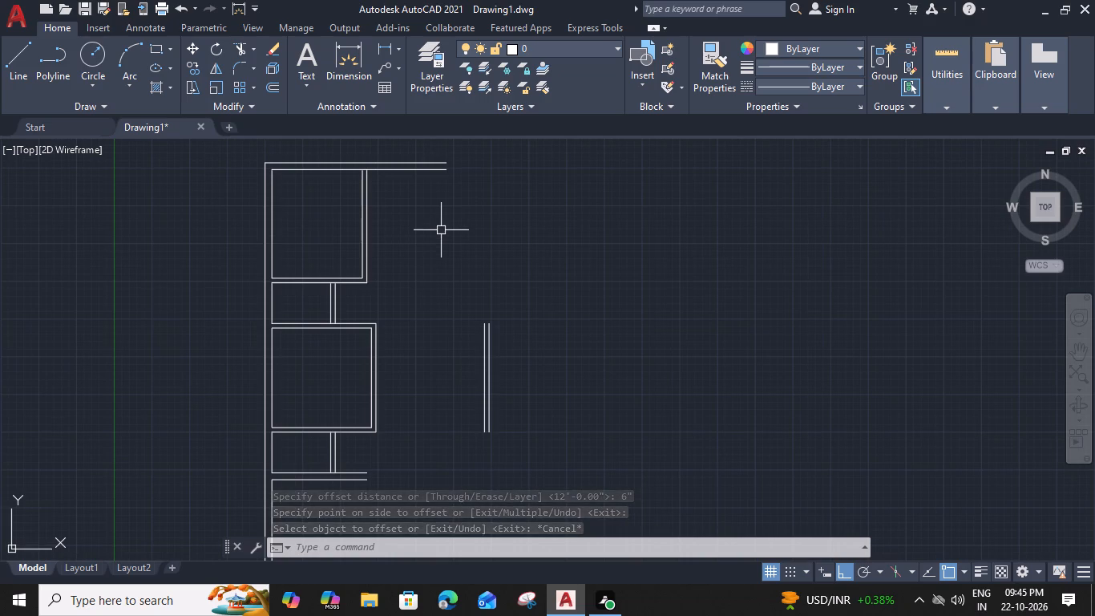
pyautogui.moveTo(519, 402); pyautogui.dragTo(515, 387, button='middle')
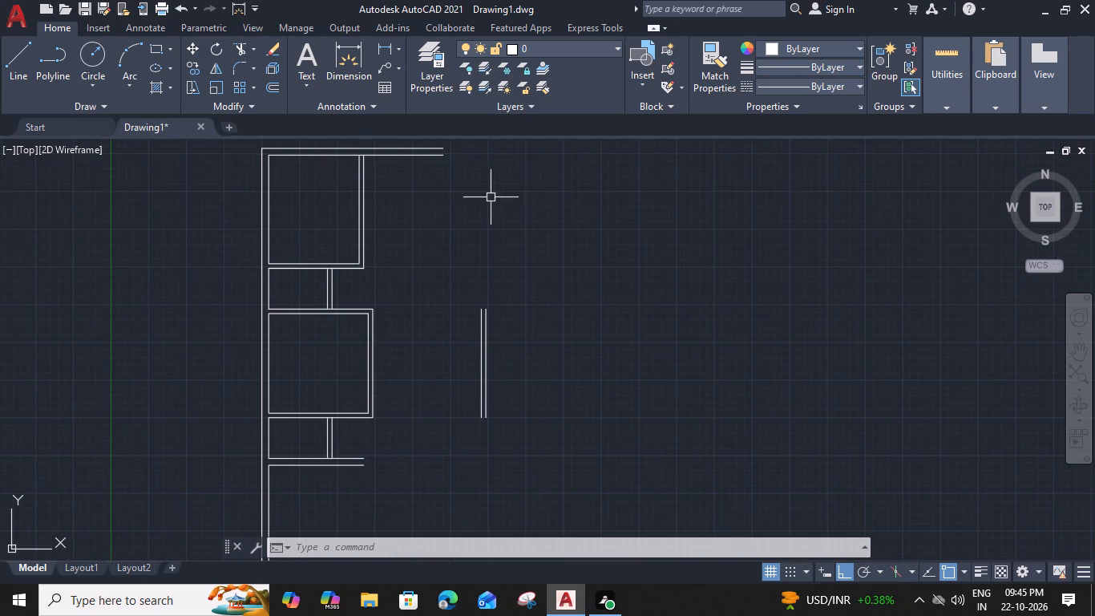
pyautogui.moveTo(450, 237); pyautogui.dragTo(455, 294, button='middle')
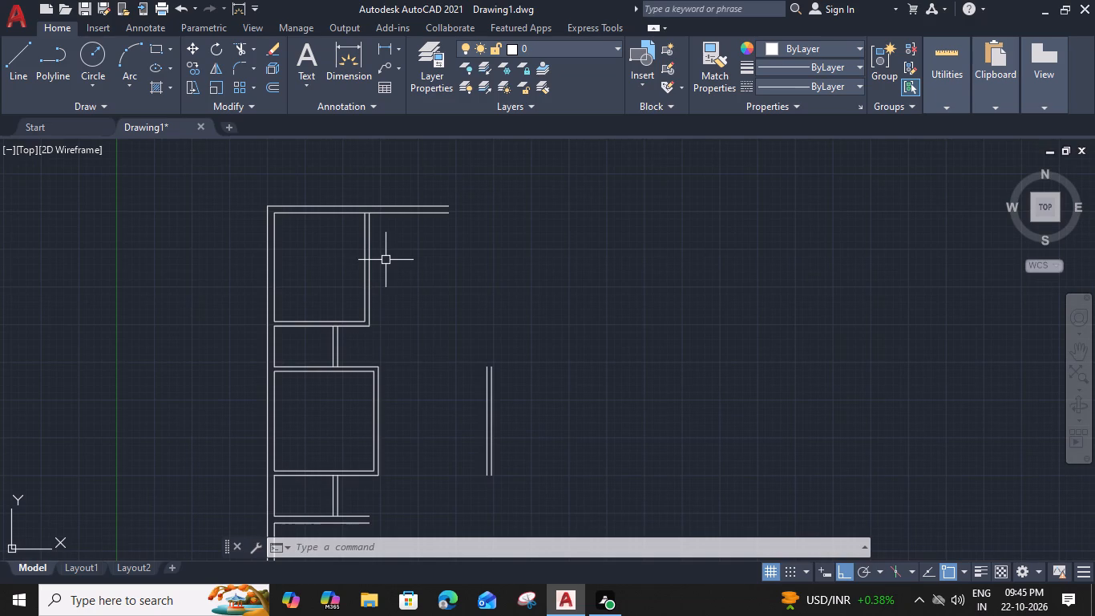
pyautogui.click(389, 256)
pyautogui.click(333, 270)
pyautogui.press('Delete')
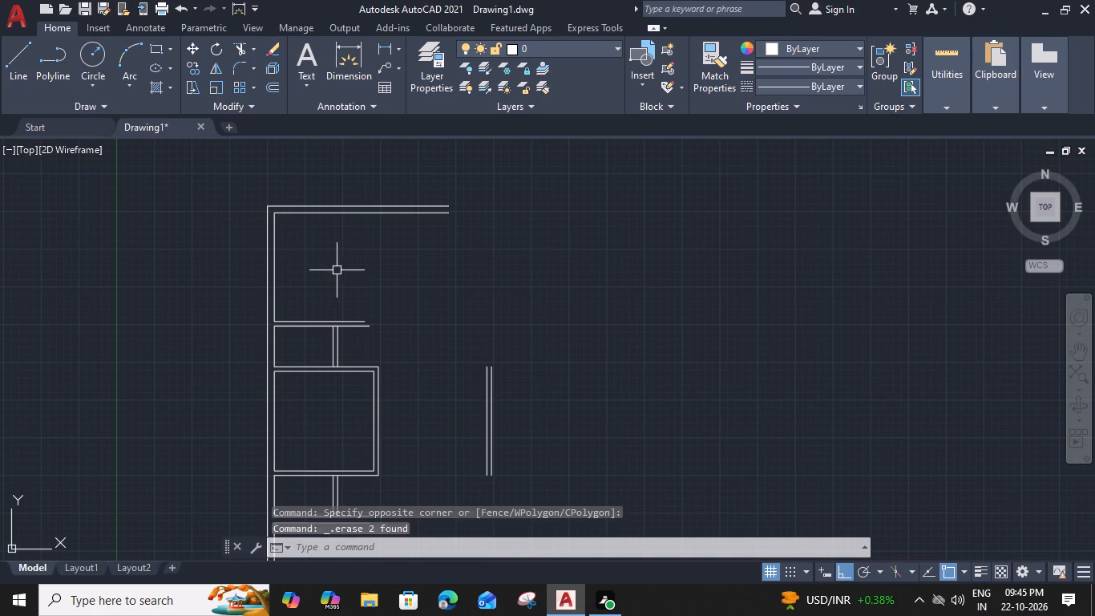
# Offset the right-hand line of the freestanding 6" partition 8' to the right.
pyautogui.moveTo(468, 355); pyautogui.dragTo(451, 351, button='middle')
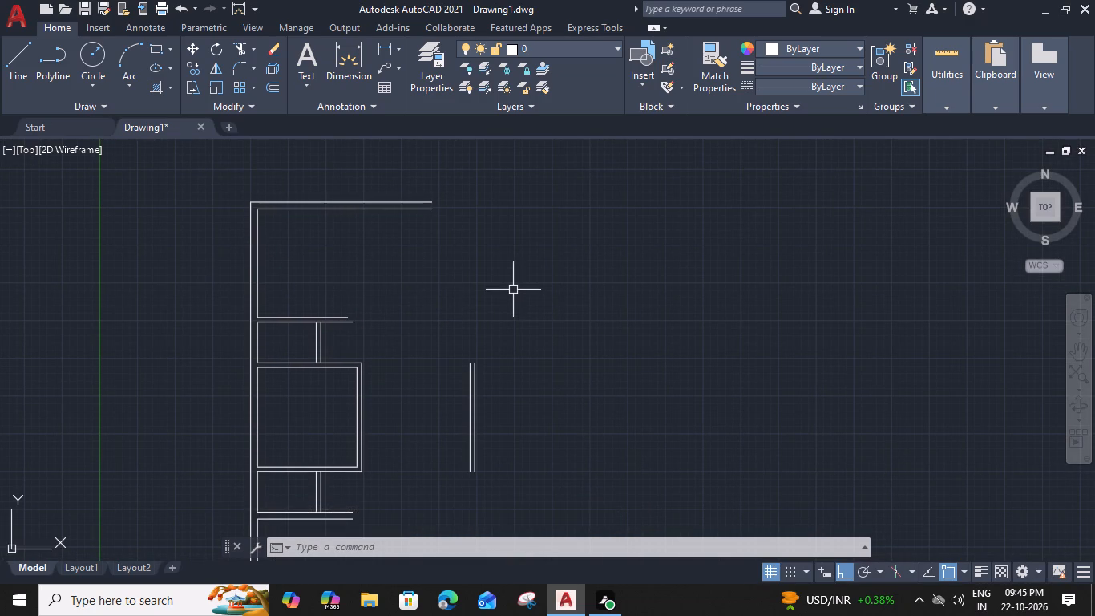
pyautogui.moveTo(519, 374); pyautogui.dragTo(471, 282, button='middle')
pyautogui.scroll(1, 455, 339)
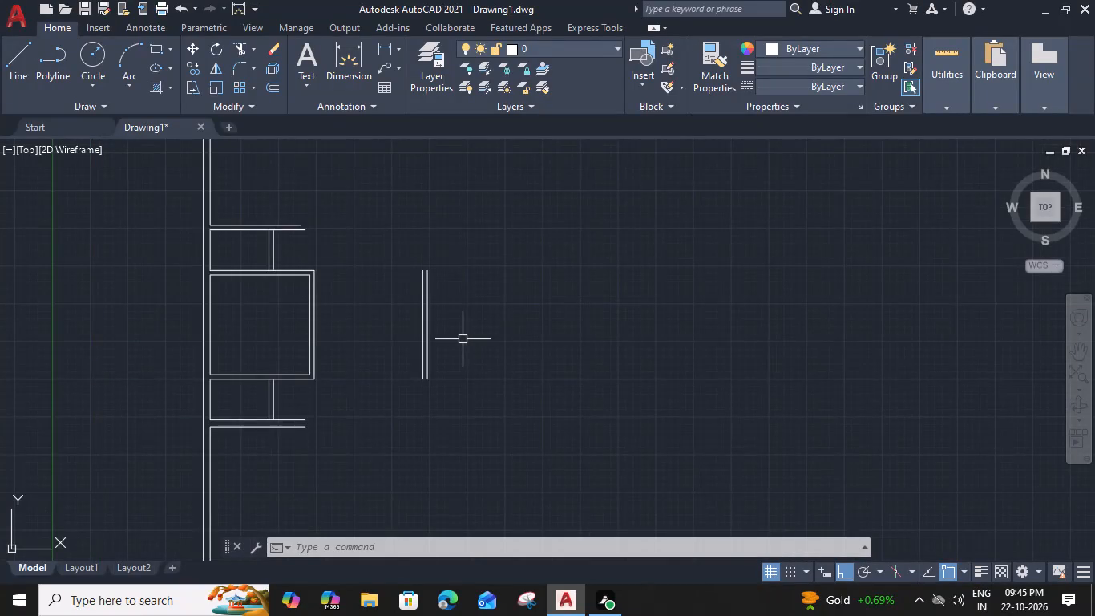
pyautogui.click(408, 315)
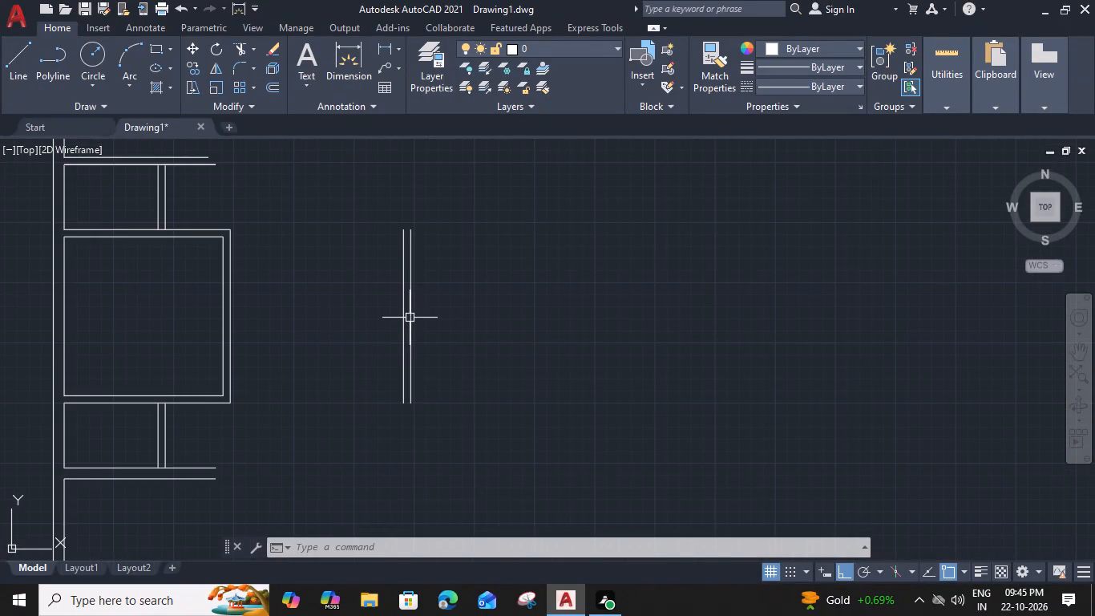
pyautogui.write('o')
pyautogui.press('space')
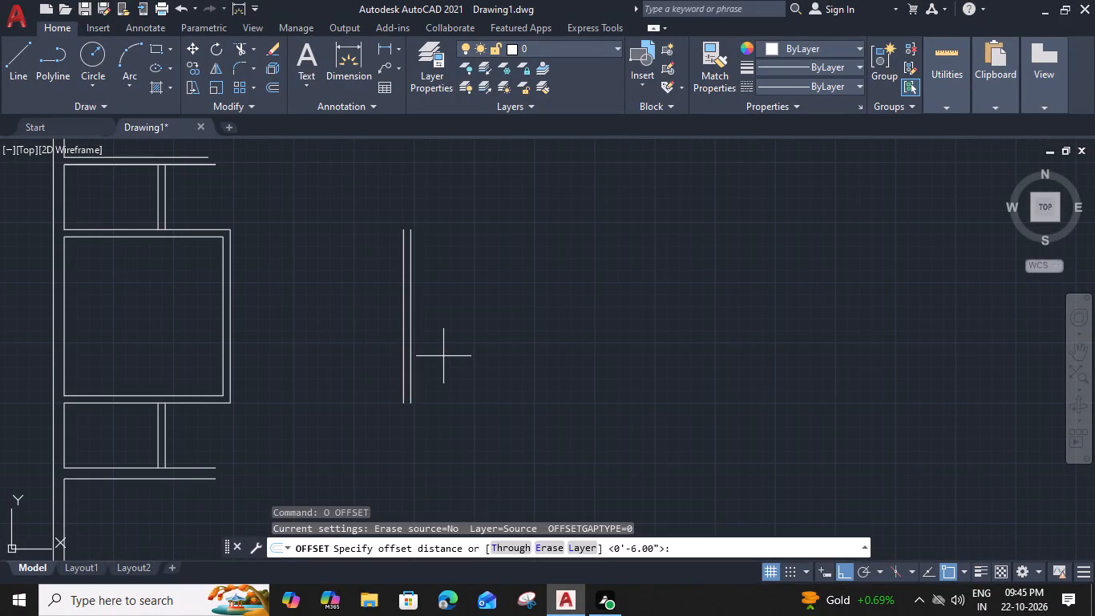
pyautogui.press('8')
pyautogui.write("'")
pyautogui.press('space')
pyautogui.click(486, 345)
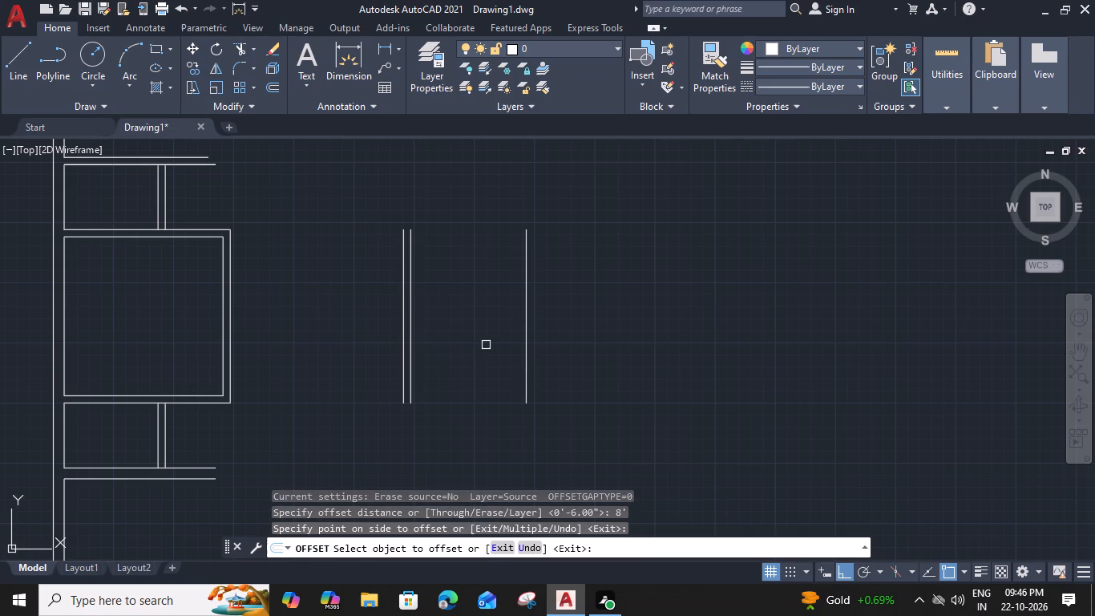
pyautogui.press('Escape')
# Offset the rightmost vertical line 9" to the right to form the outer wall thickness.
pyautogui.click(527, 346)
pyautogui.write('o')
pyautogui.press('space')
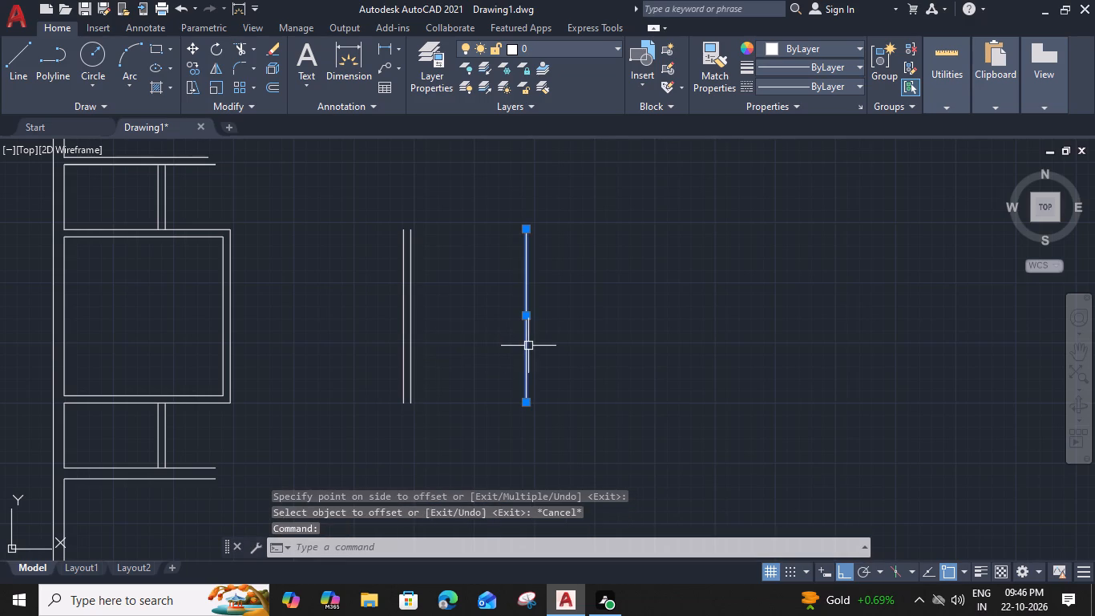
pyautogui.write('9"')
pyautogui.press('Return')
pyautogui.click(592, 351)
pyautogui.press('Escape')
# Fillet the inner line of the right 9" wall with the inner line of the top wall to close the inner corner.
pyautogui.moveTo(443, 297); pyautogui.dragTo(446, 298, button='middle')
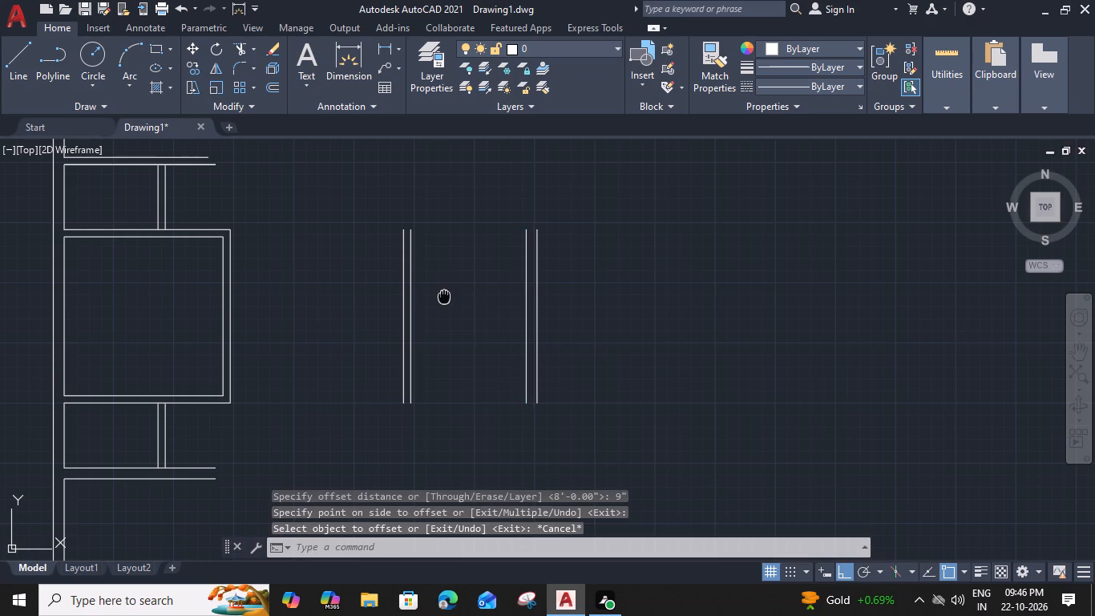
pyautogui.moveTo(446, 298); pyautogui.dragTo(439, 386, button='middle')
pyautogui.scroll(-1, 446, 372)
pyautogui.scroll(2, 458, 369)
pyautogui.moveTo(458, 369); pyautogui.dragTo(453, 472, button='middle')
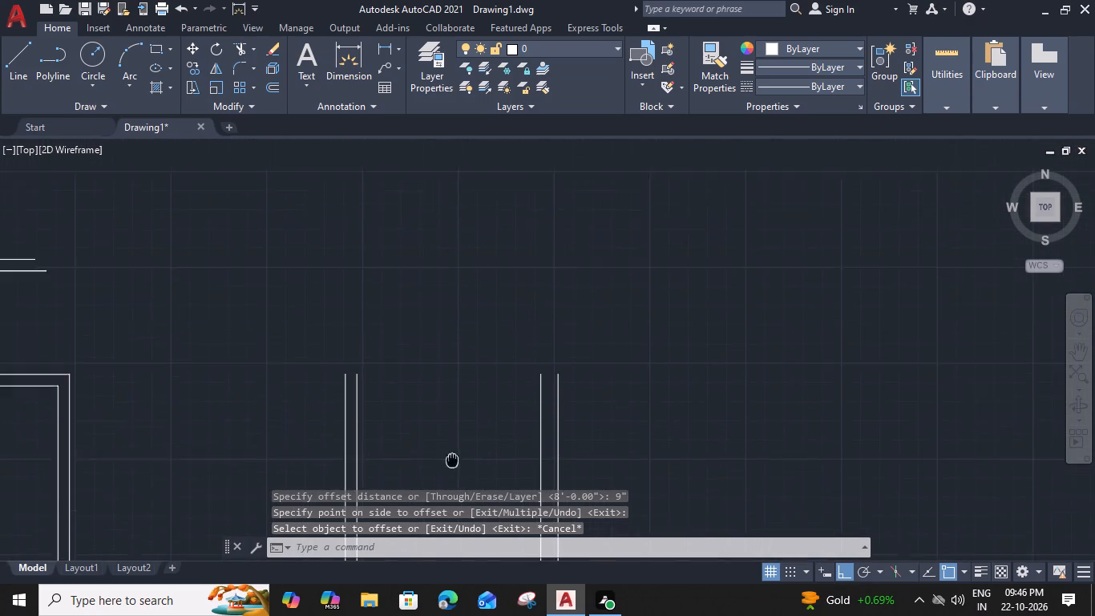
pyautogui.moveTo(453, 472); pyautogui.dragTo(454, 484, button='middle')
pyautogui.scroll(-1, 454, 472)
pyautogui.press('f')
pyautogui.press('space')
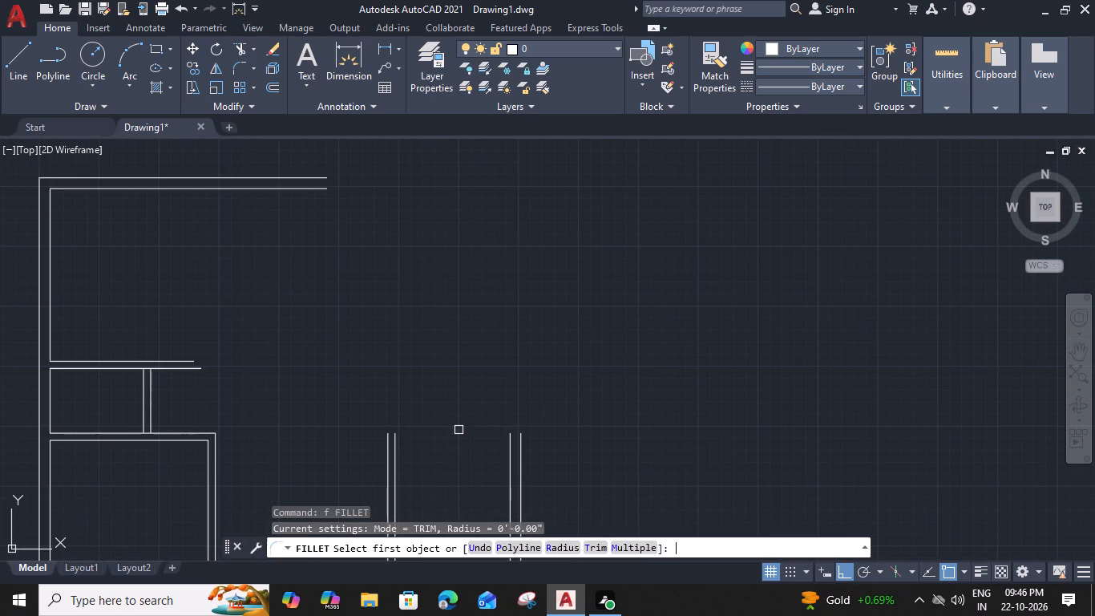
pyautogui.click(510, 448)
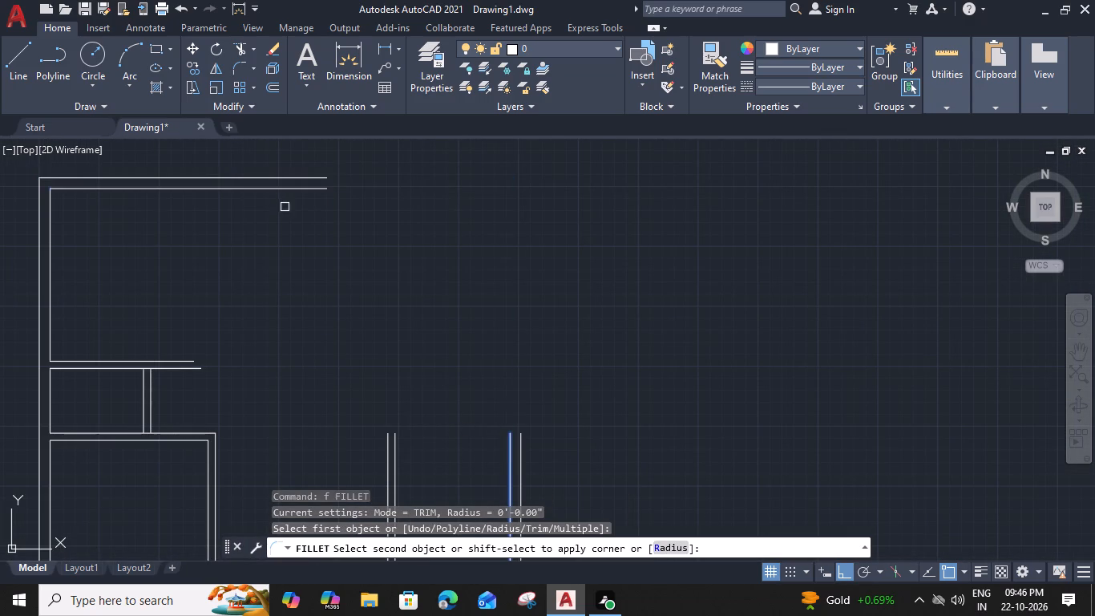
pyautogui.click(297, 188)
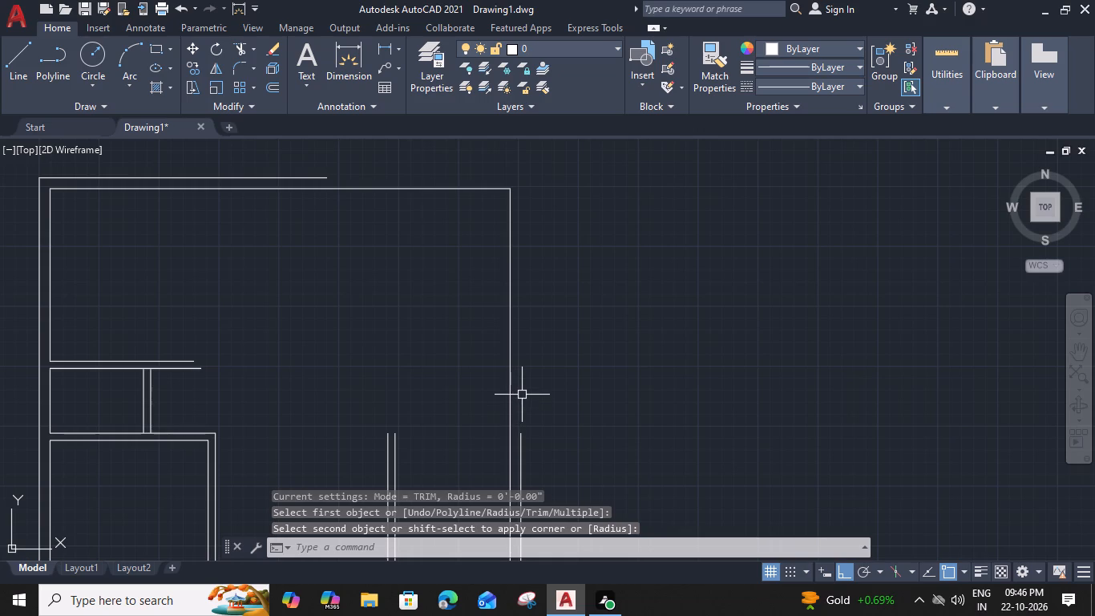
# Fillet the outer line of the right 9" wall with the outer line of the top wall to close the outer corner.
pyautogui.press('f')
pyautogui.press('space')
pyautogui.click(520, 444)
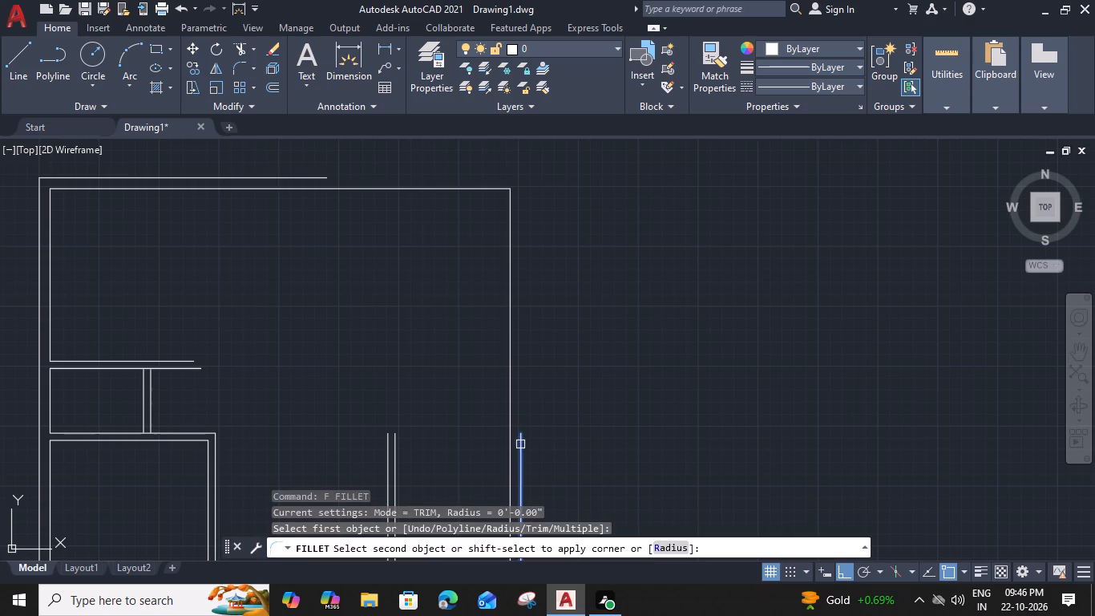
pyautogui.click(291, 176)
pyautogui.press('Escape')
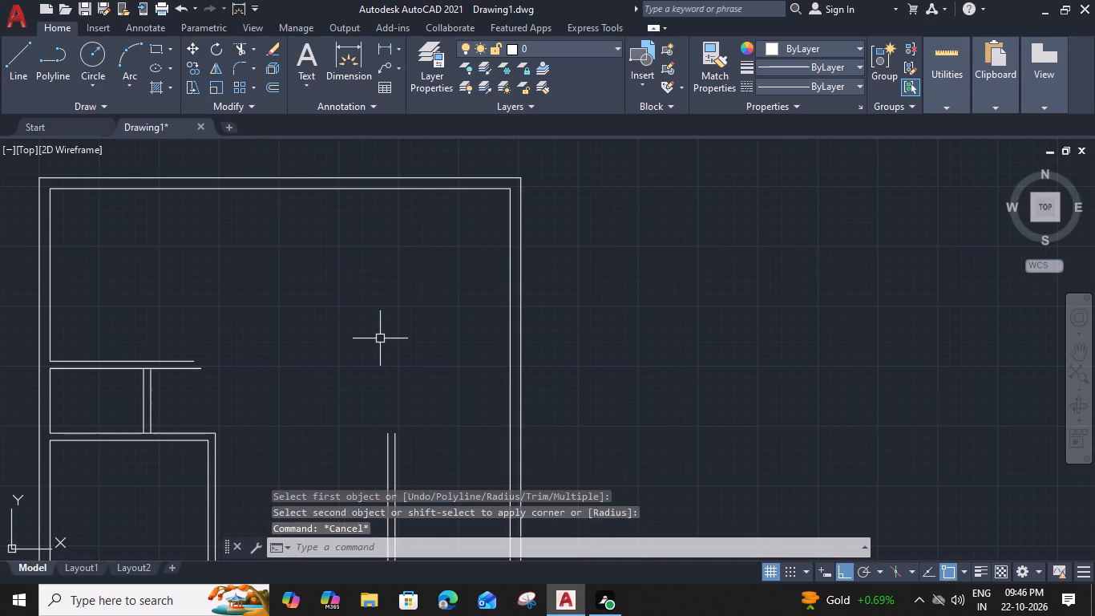
# Extend both lines of the horizontal partition below the uppermost room to the inner line of the right outer wall.
pyautogui.moveTo(387, 220); pyautogui.dragTo(665, 217, button='middle')
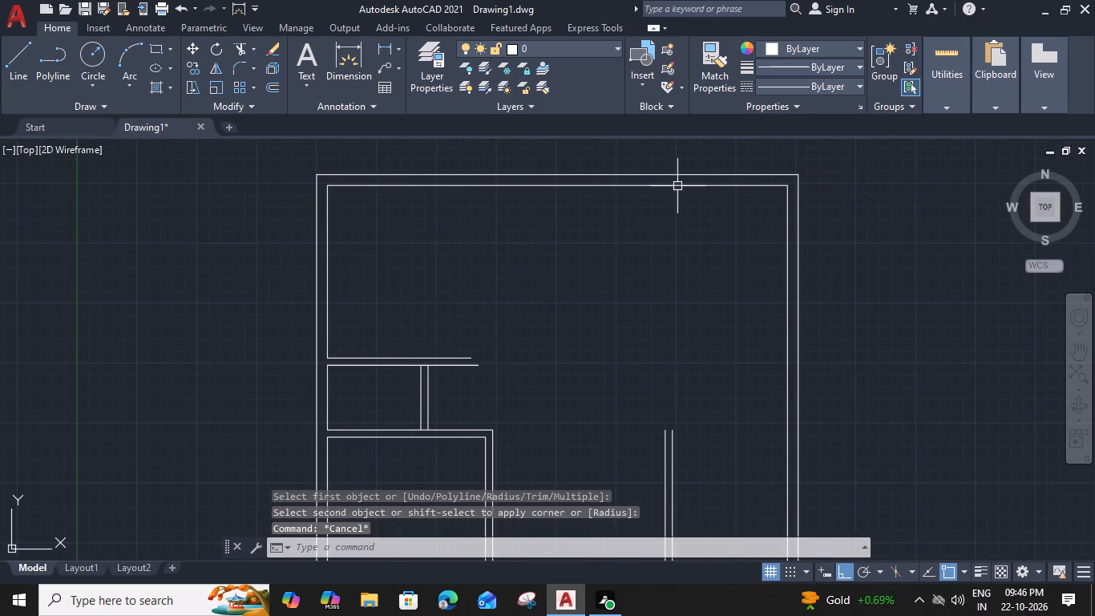
pyautogui.press('e')
pyautogui.press('x')
pyautogui.press('space')
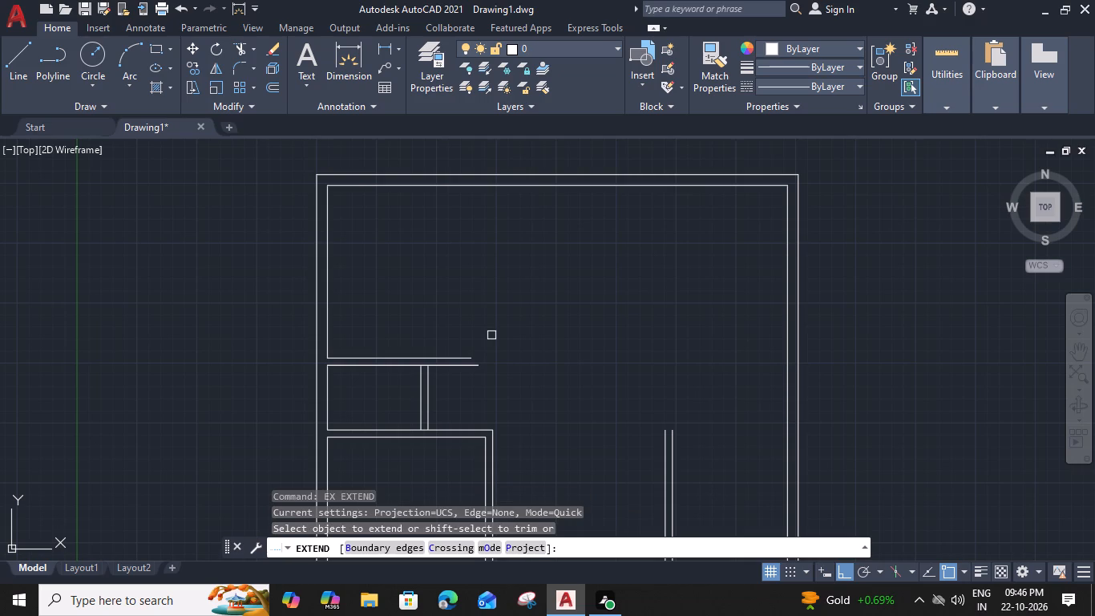
pyautogui.click(463, 356)
pyautogui.click(464, 367)
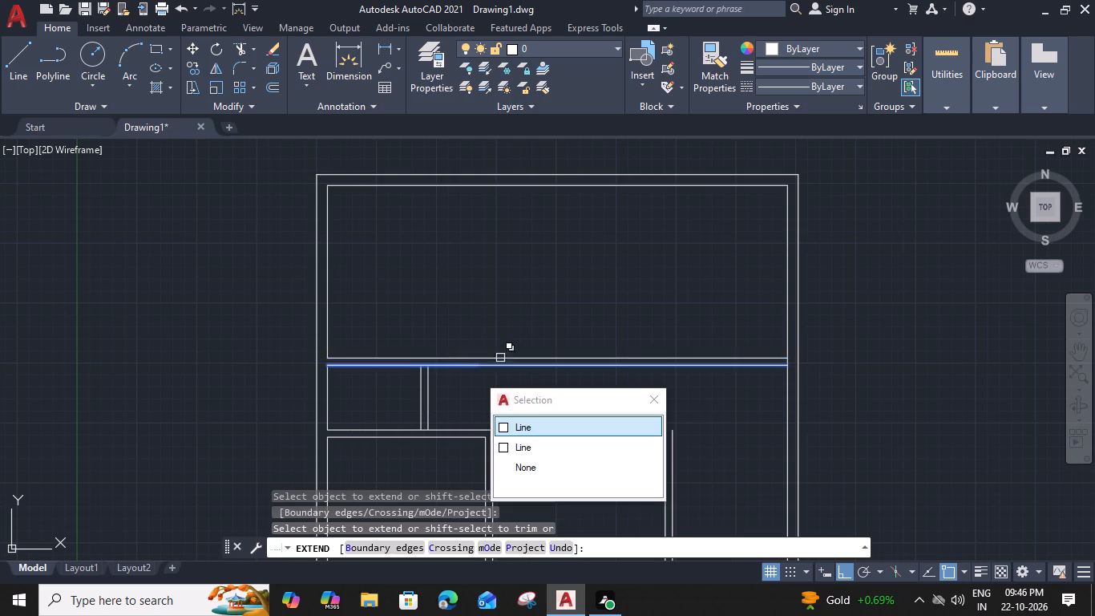
pyautogui.click(471, 367)
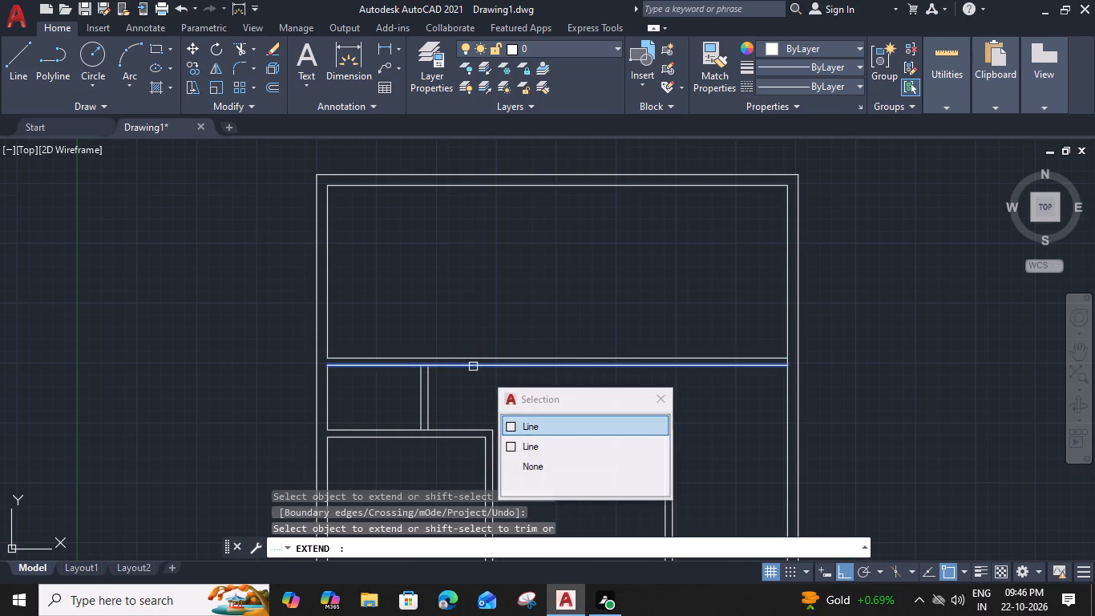
pyautogui.press('Escape')
pyautogui.press('Escape')
# Trim the right wall's inner line between the two horizontal partition lines to open the wall junction.
pyautogui.press('t')
pyautogui.write('r')
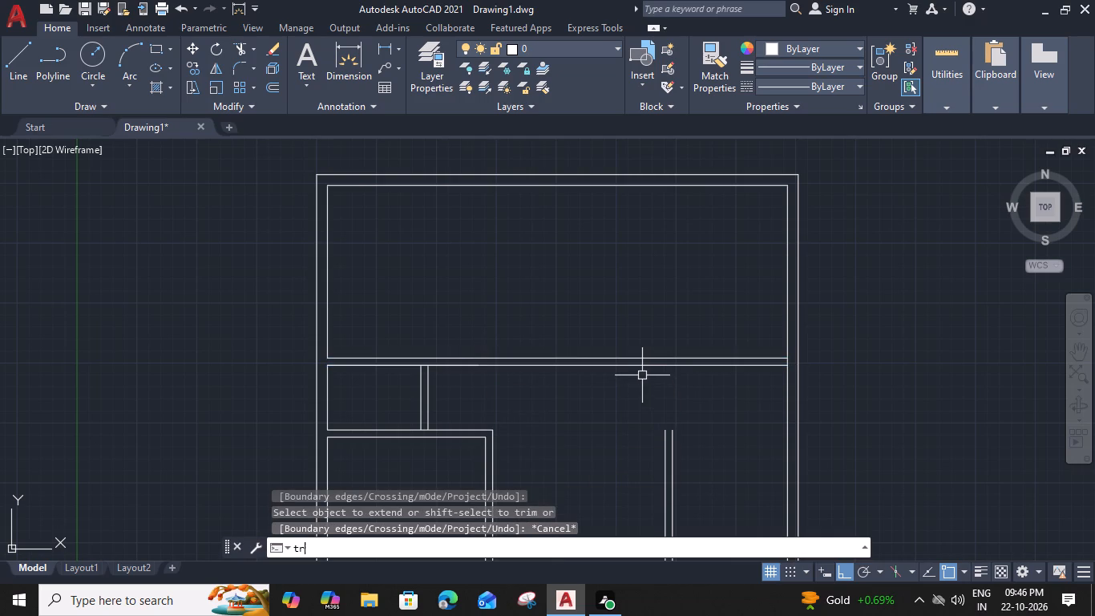
pyautogui.press('space')
pyautogui.scroll(2, 802, 363)
pyautogui.click(763, 359)
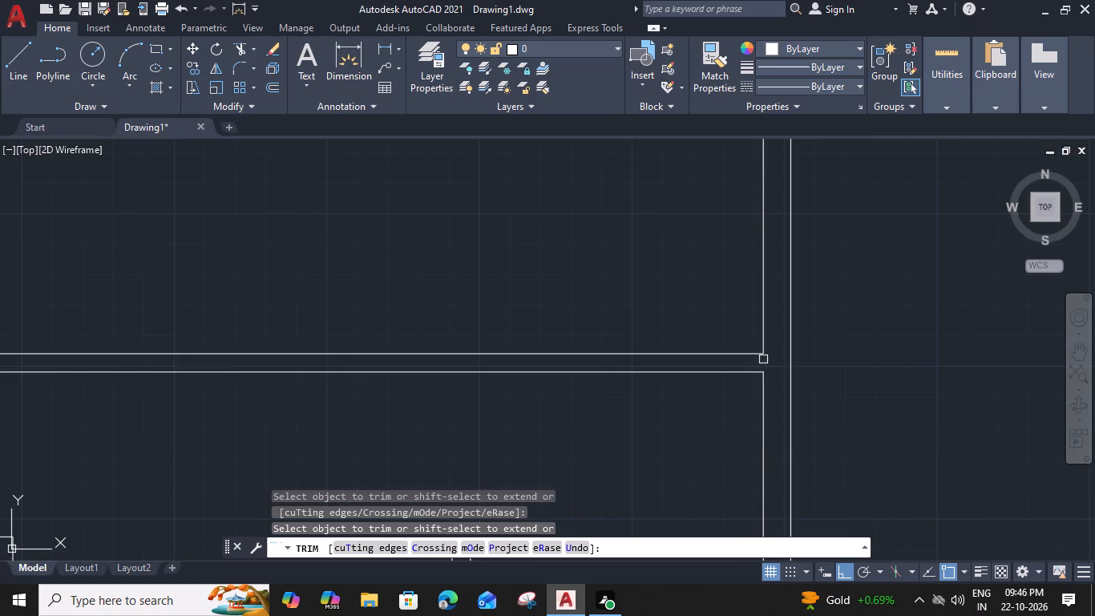
pyautogui.scroll(-3, 754, 365)
pyautogui.press('Escape')
# Delete the shorter duplicate line overlapping the lower line of the horizontal partition below the uppermost room.
pyautogui.scroll(1, 423, 371)
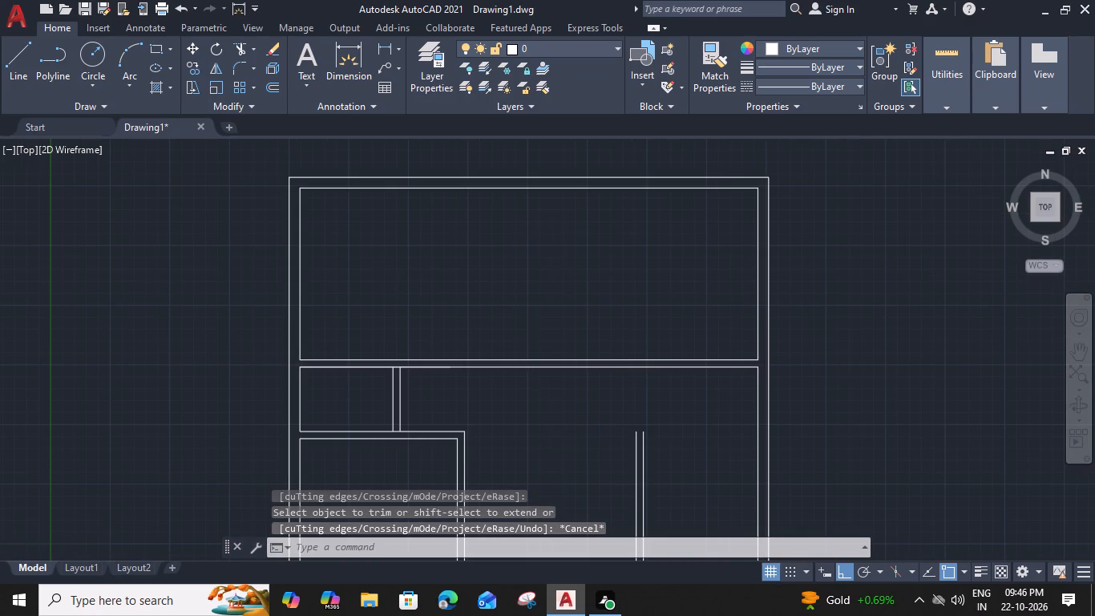
pyautogui.click(430, 363)
pyautogui.click(504, 433)
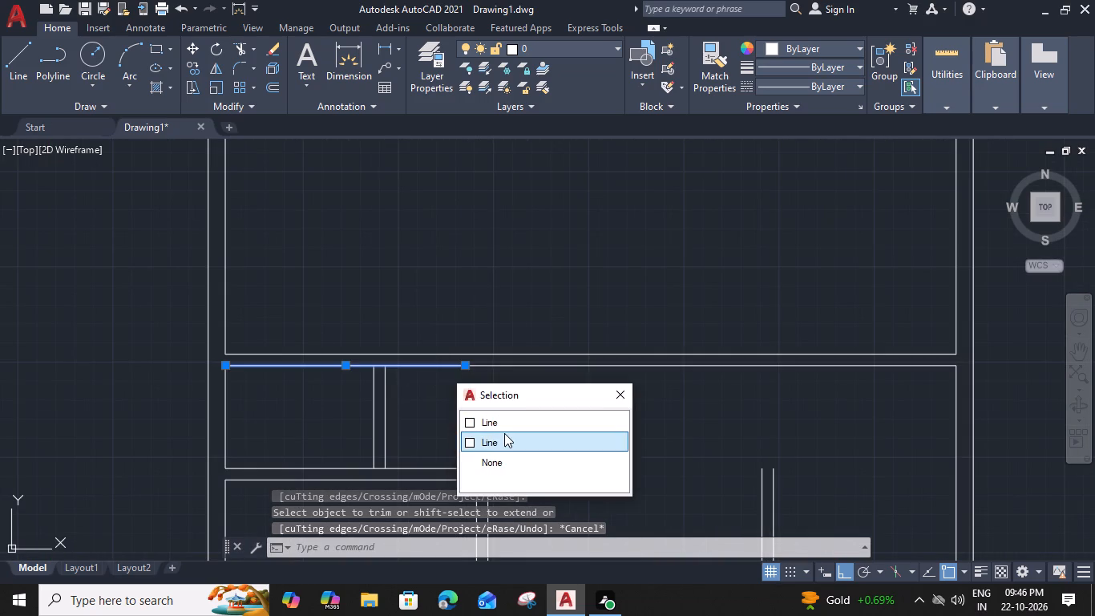
pyautogui.press('Delete')
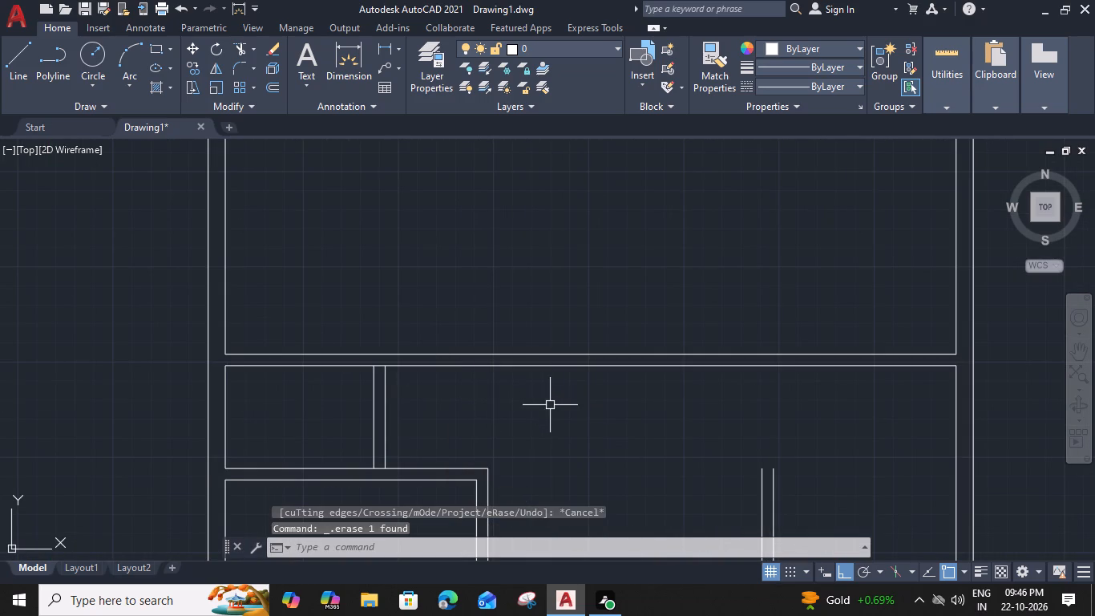
# Draw a vertical line across the uppermost room from the midpoint of the top wall's inner line to the partition below.
pyautogui.moveTo(550, 405); pyautogui.dragTo(531, 401, button='middle')
pyautogui.press('l')
pyautogui.press('space')
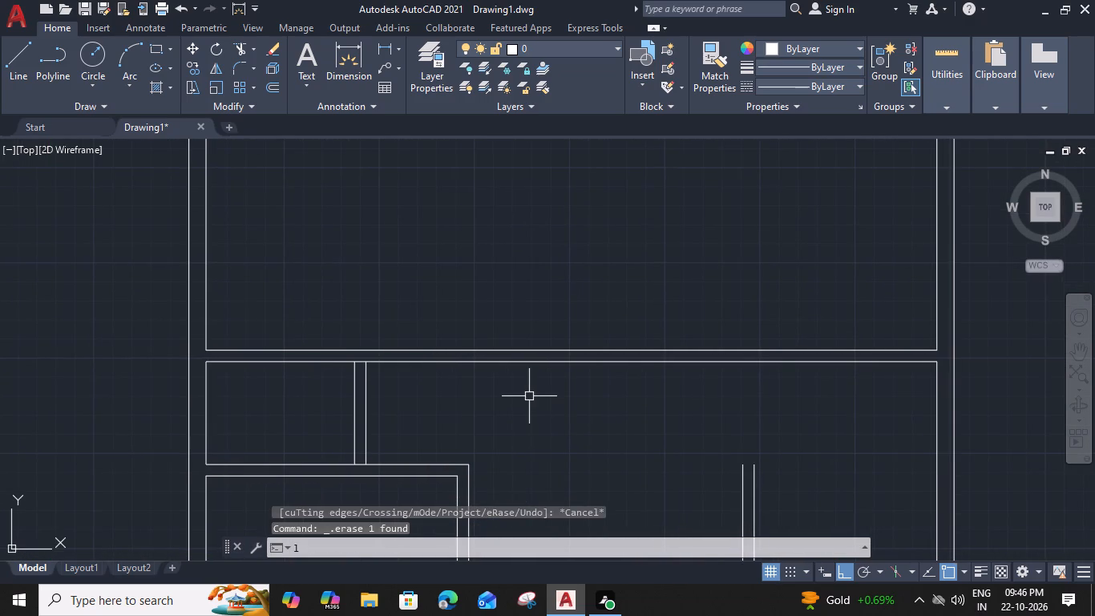
pyautogui.scroll(-1, 531, 391)
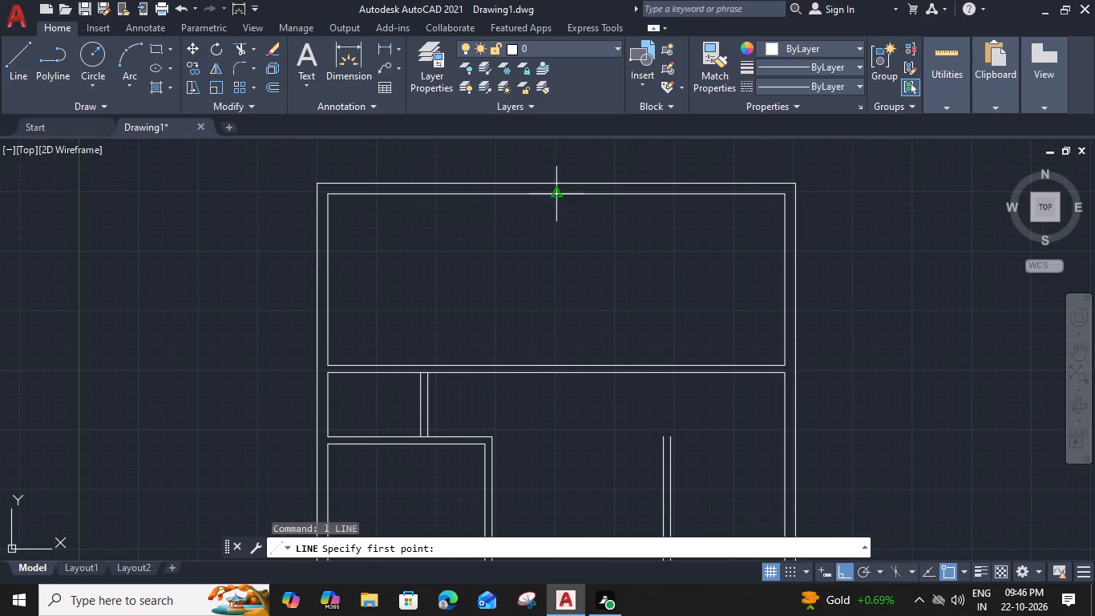
pyautogui.click(560, 191)
pyautogui.click(557, 367)
pyautogui.press('space')
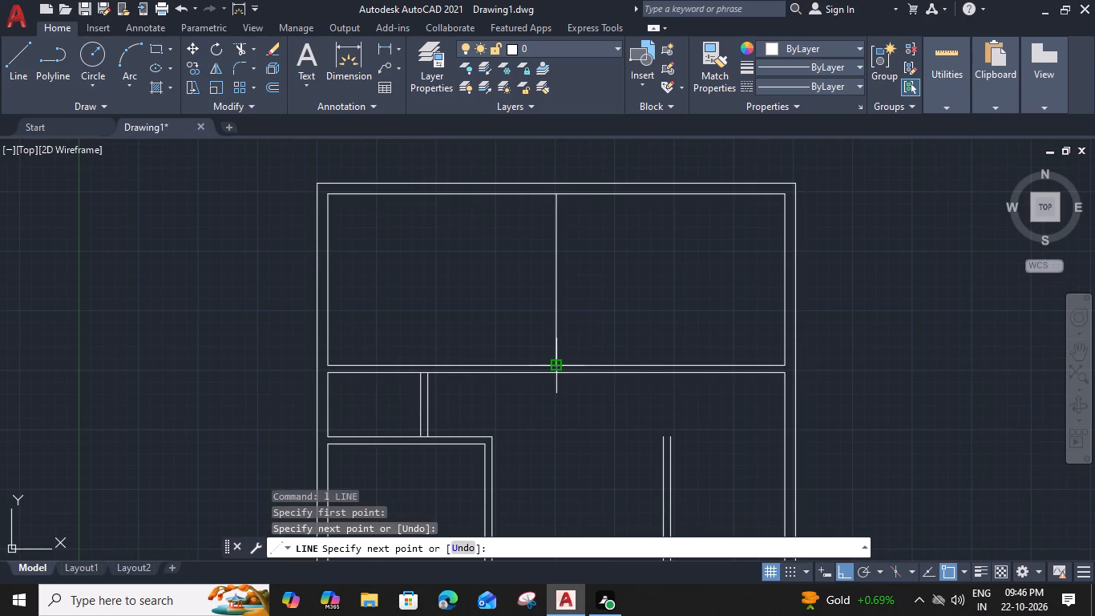
# Offset the uppermost room's vertical centre line 3" to each side to form a 6" partition.
pyautogui.click(556, 310)
pyautogui.write('o 3')
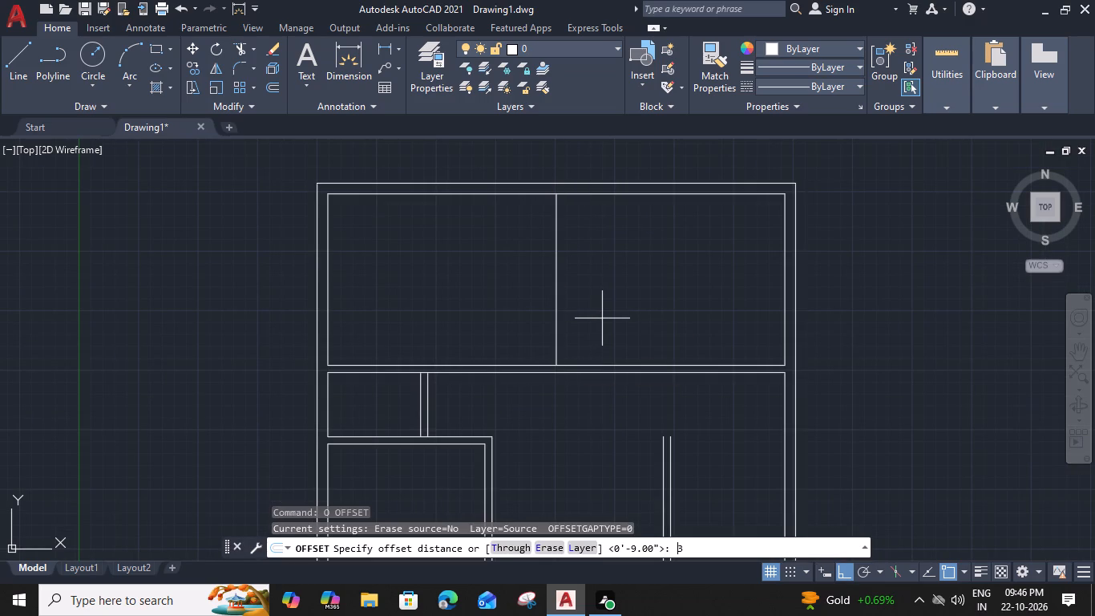
pyautogui.hotkey('shift', '"')
pyautogui.press('Return')
pyautogui.click(622, 318)
pyautogui.scroll(1, 552, 245)
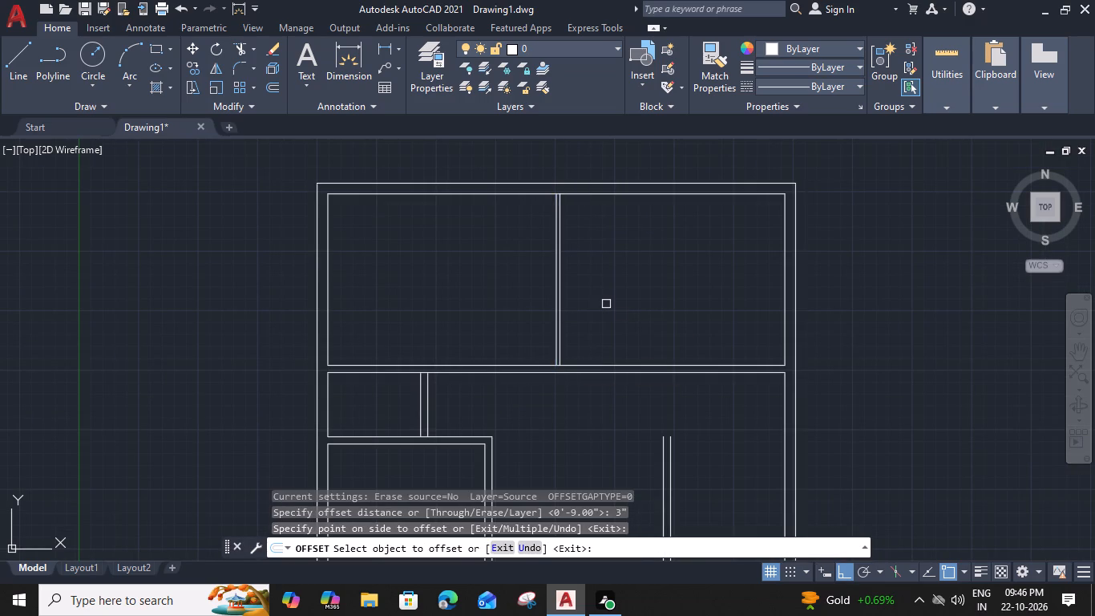
pyautogui.click(556, 249)
pyautogui.click(503, 264)
pyautogui.press('Escape')
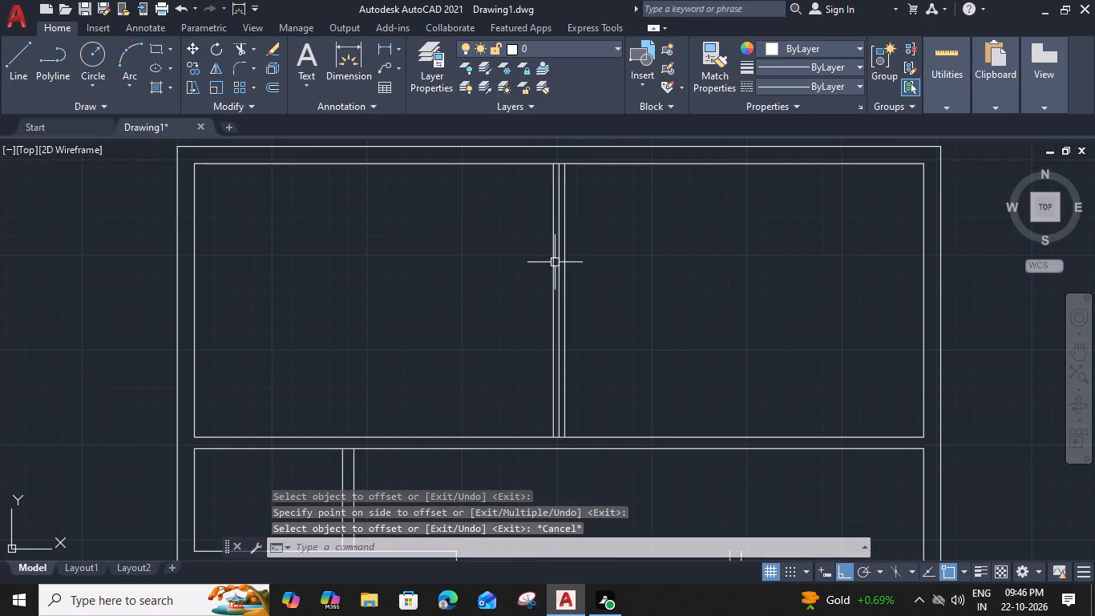
# Delete the centre line between the two new partition lines in the uppermost room.
pyautogui.click(559, 263)
pyautogui.press('Delete')
# Trim the top wall's inner line and the horizontal partition's upper line between the uppermost room's new vertical partition lines.
pyautogui.press('t')
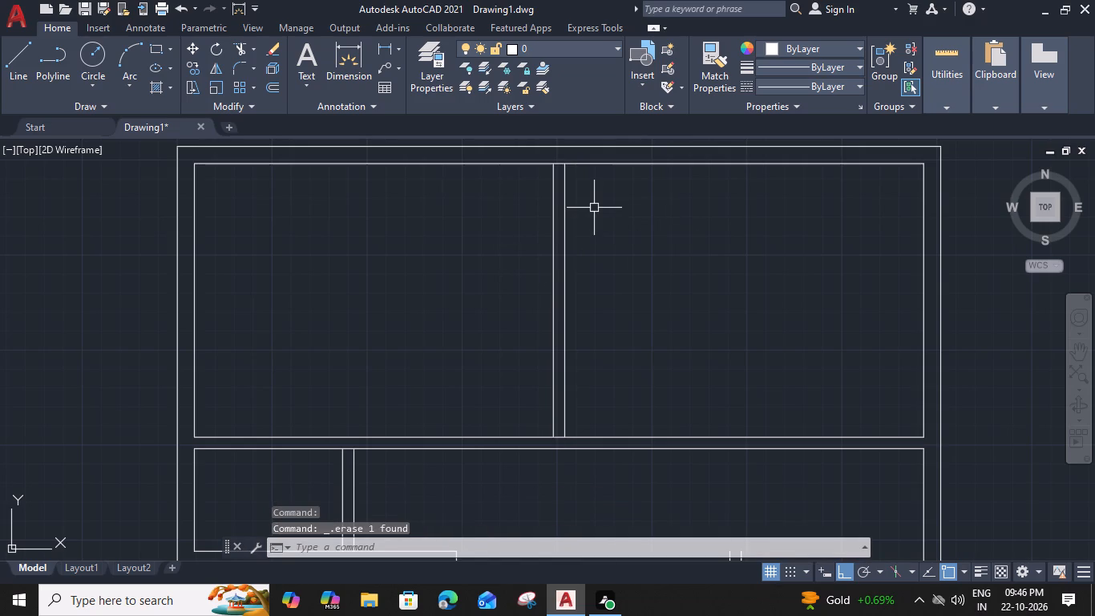
pyautogui.press('r')
pyautogui.press('space')
pyautogui.scroll(1, 583, 131)
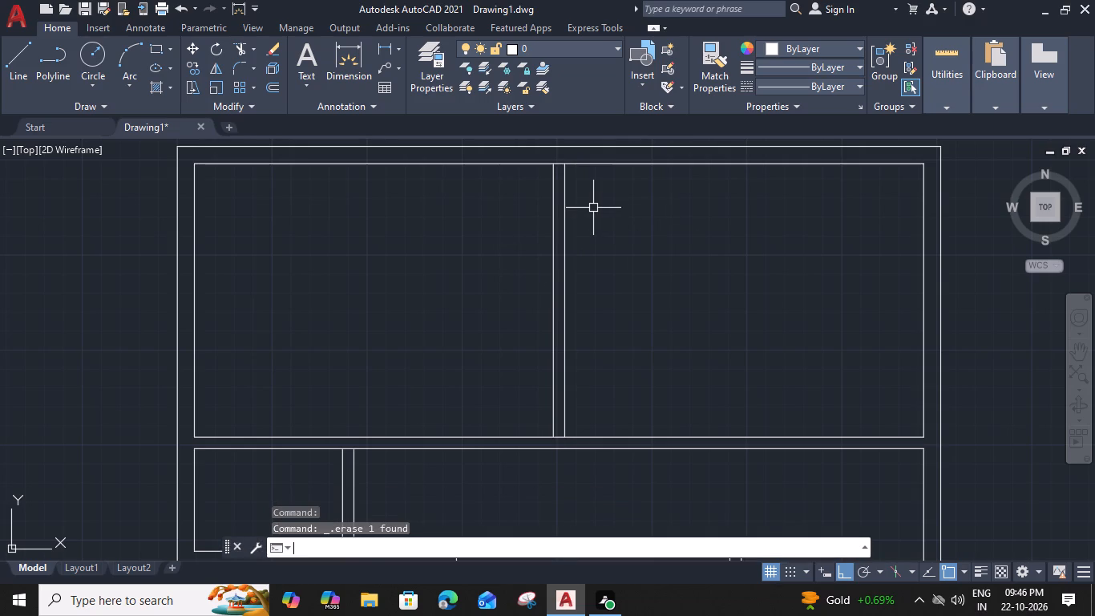
pyautogui.scroll(1, 559, 156)
pyautogui.click(560, 167)
pyautogui.scroll(-3, 562, 165)
pyautogui.scroll(3, 556, 303)
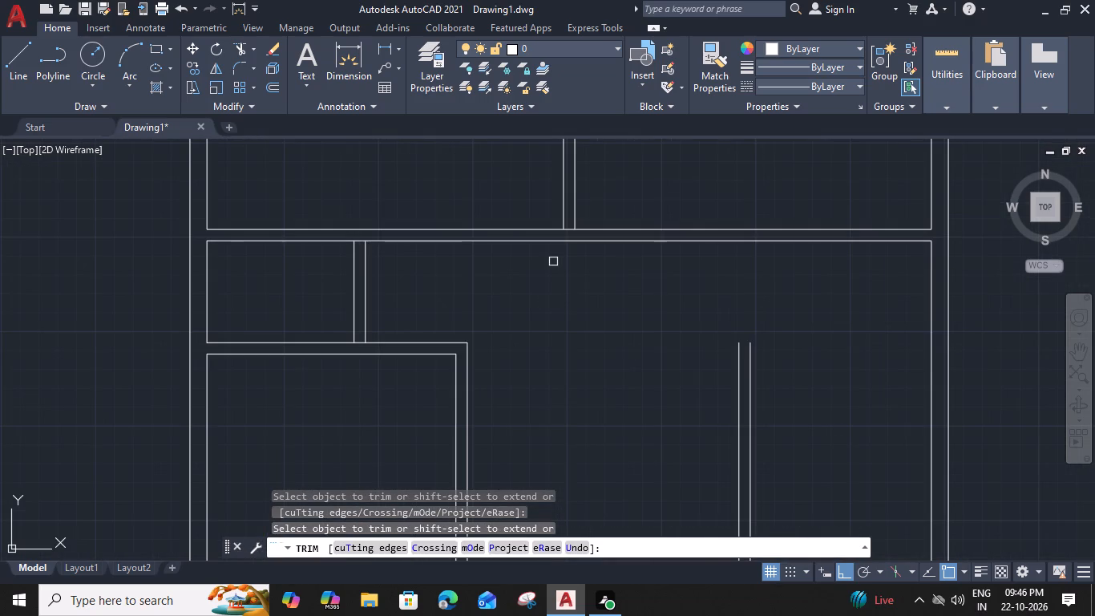
pyautogui.click(568, 228)
pyautogui.press('Escape')
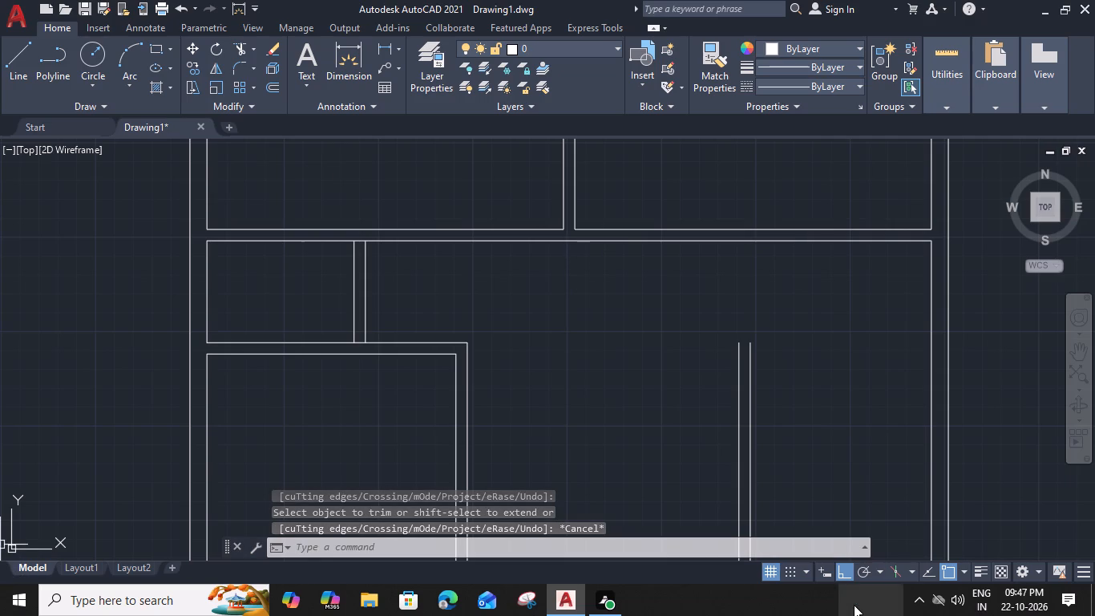
# Extend both lines of the freestanding vertical partition up to the lower line of the horizontal partition.
pyautogui.moveTo(811, 395); pyautogui.dragTo(790, 372, button='middle')
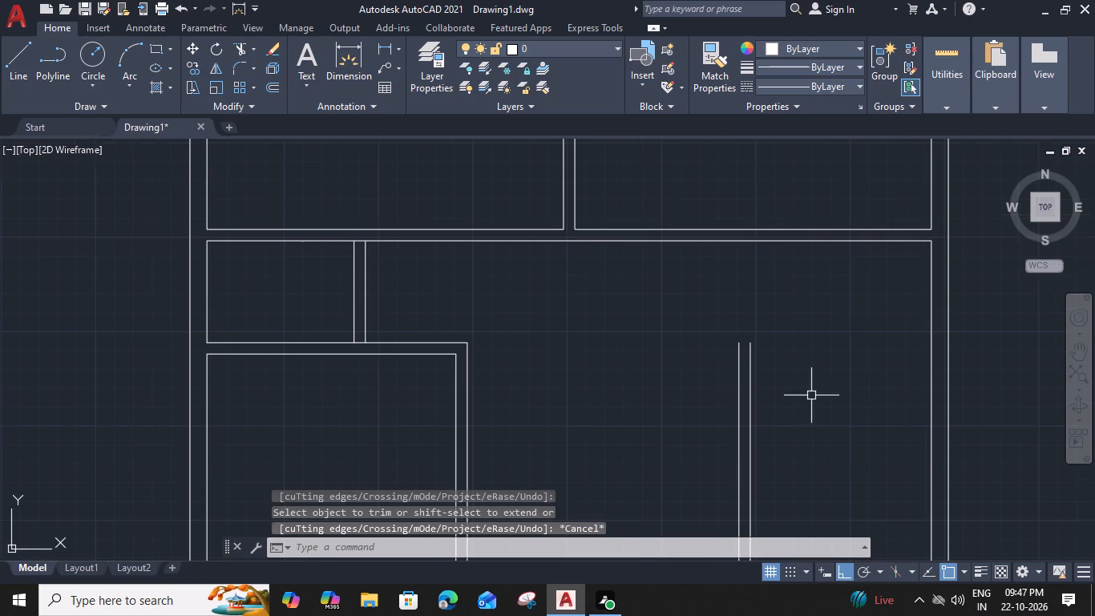
pyautogui.write('ex')
pyautogui.press('space')
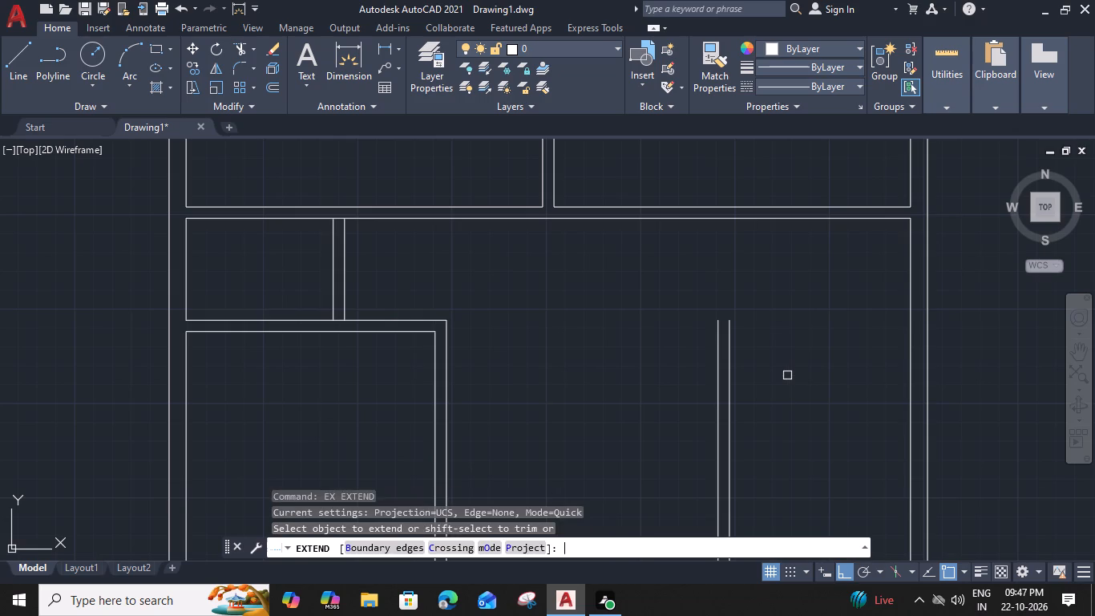
pyautogui.click(784, 355)
pyautogui.click(668, 413)
# Trim the horizontal partition's lower line between the two extended vertical partition lines.
pyautogui.scroll(2, 753, 203)
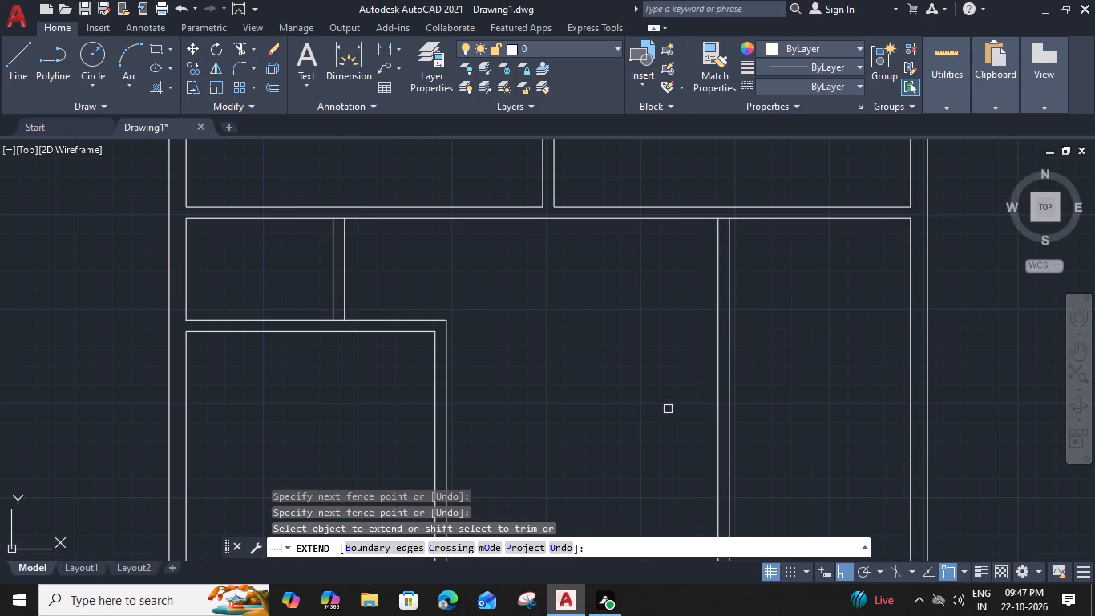
pyautogui.keyDown('shift'); pyautogui.click(675, 233); pyautogui.keyUp('shift')
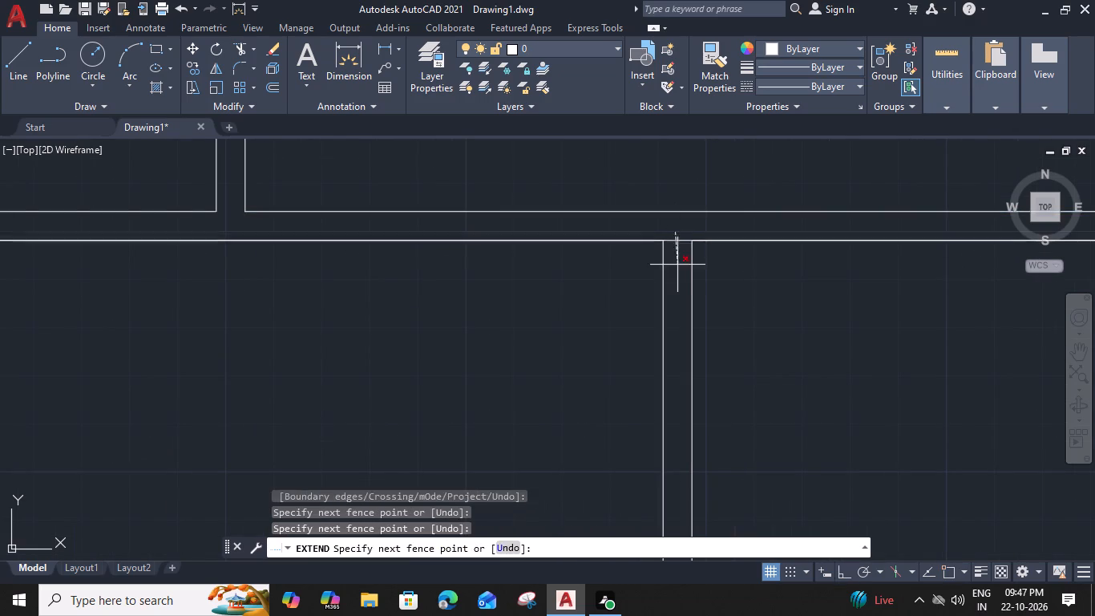
pyautogui.keyDown('shift'); pyautogui.click(678, 269); pyautogui.keyUp('shift')
pyautogui.press('Escape')
# Offset the top line of the narrow right-hand room 4'6" downward.
pyautogui.scroll(-2, 681, 265)
pyautogui.moveTo(745, 392); pyautogui.dragTo(714, 367, button='middle')
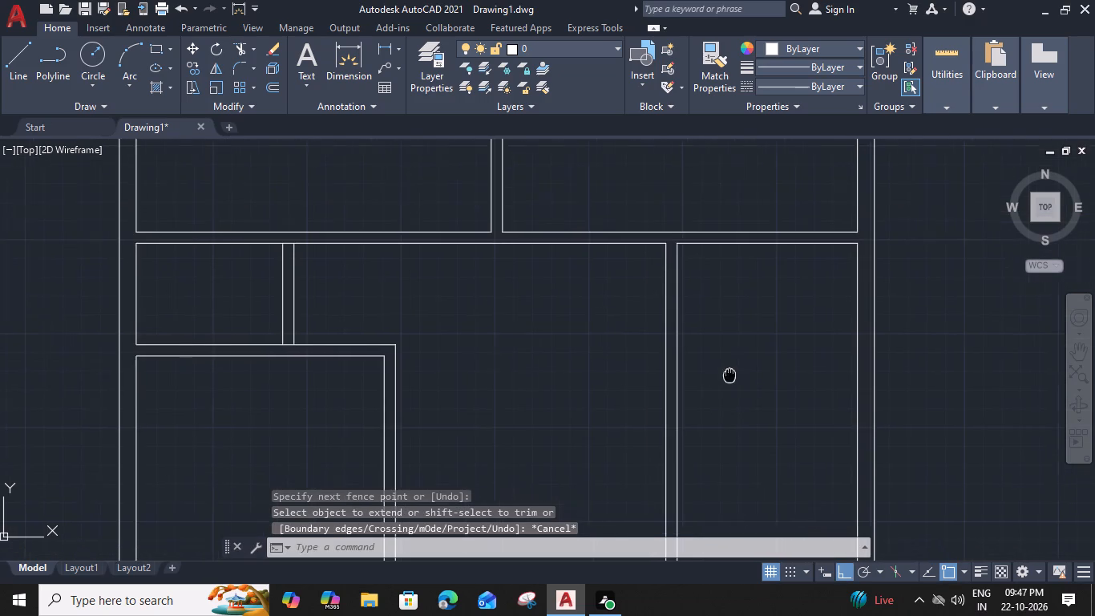
pyautogui.moveTo(714, 367); pyautogui.dragTo(689, 348, button='middle')
pyautogui.moveTo(628, 277); pyautogui.dragTo(604, 283, button='middle')
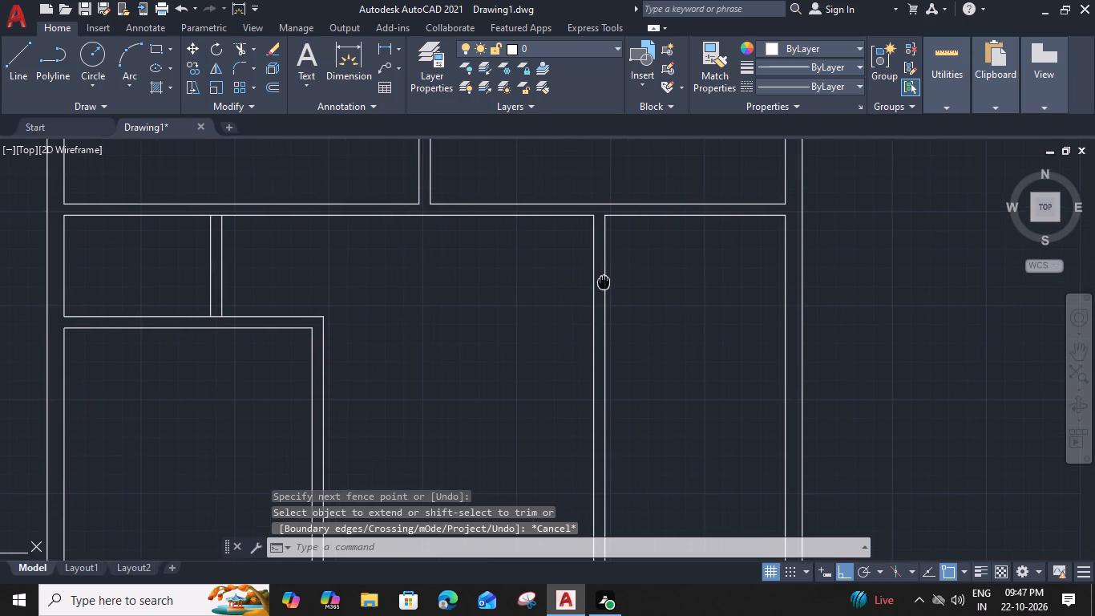
pyautogui.click(720, 217)
pyautogui.write('o')
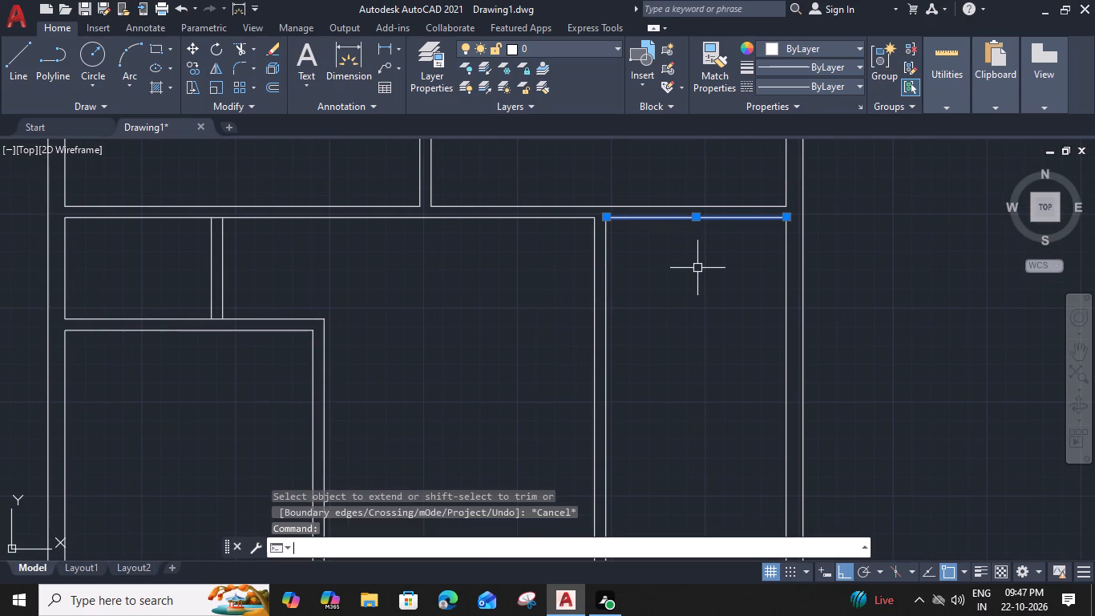
pyautogui.press('space')
pyautogui.press('4')
pyautogui.write("'6")
pyautogui.hotkey('shift', '"')
pyautogui.press('Return')
pyautogui.click(700, 348)
pyautogui.press('Escape')
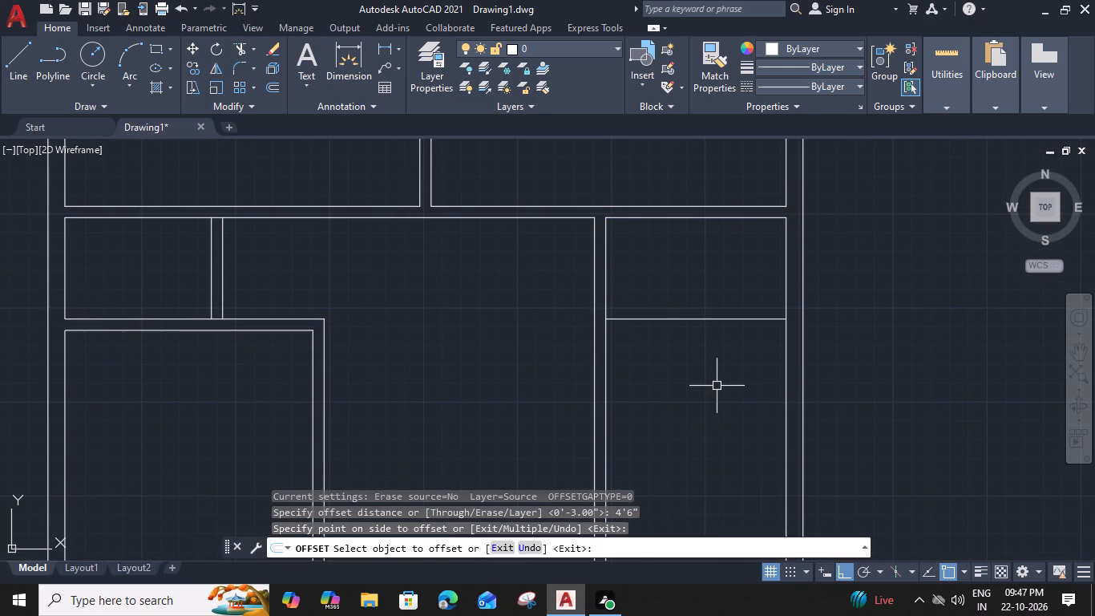
# Offset the new horizontal line in the narrow right-hand room 6" downward to form the partition thickness.
pyautogui.moveTo(721, 387); pyautogui.dragTo(693, 322, button='middle')
pyautogui.click(701, 255)
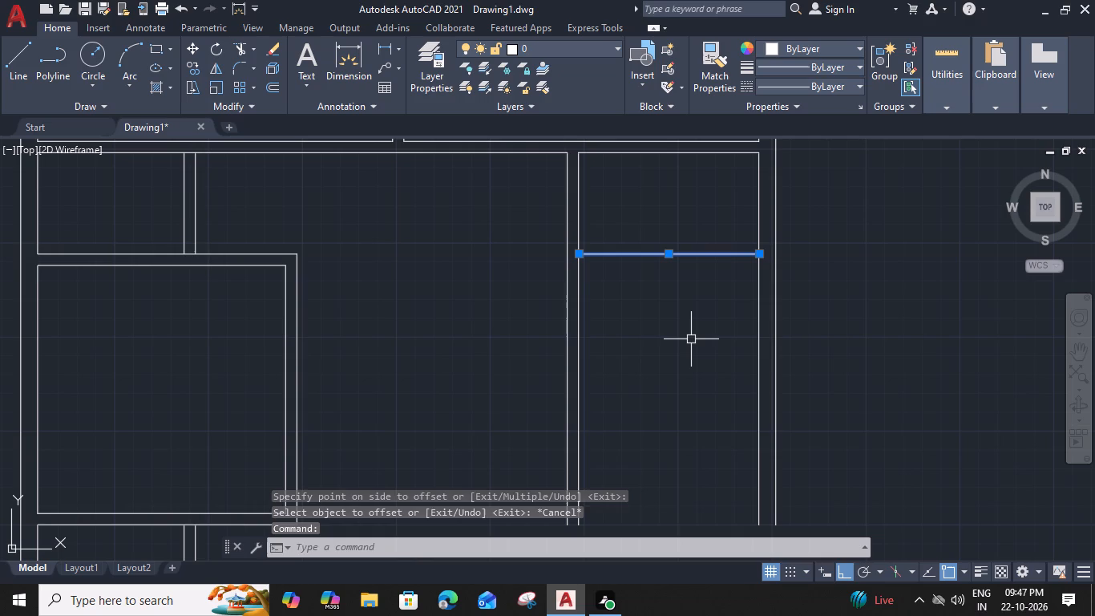
pyautogui.press('o')
pyautogui.press('space')
pyautogui.write('6"')
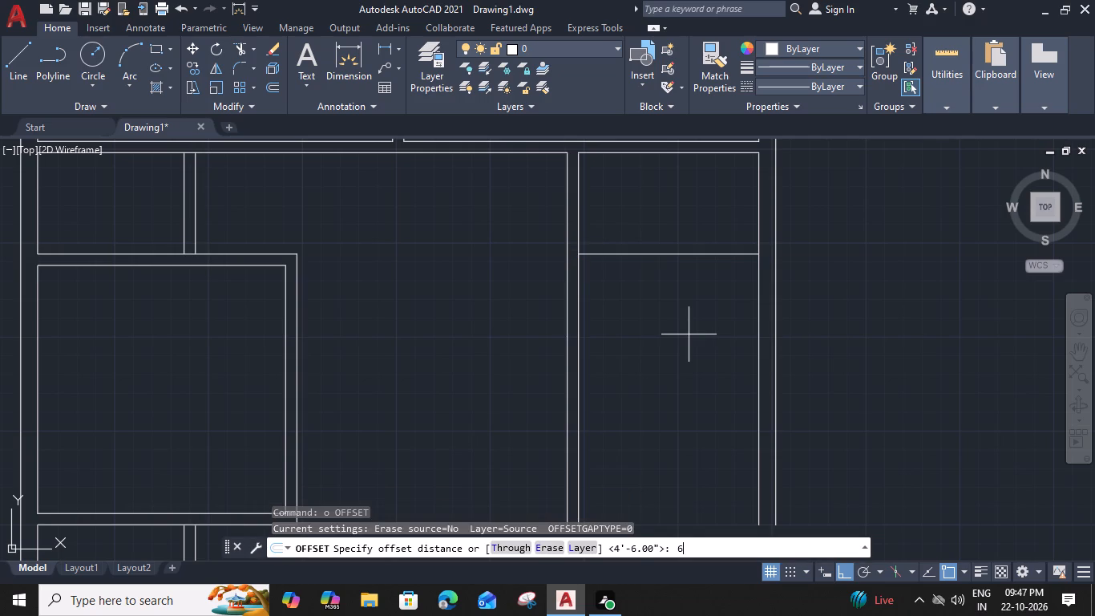
pyautogui.press('Return')
pyautogui.click(686, 351)
pyautogui.press('Escape')
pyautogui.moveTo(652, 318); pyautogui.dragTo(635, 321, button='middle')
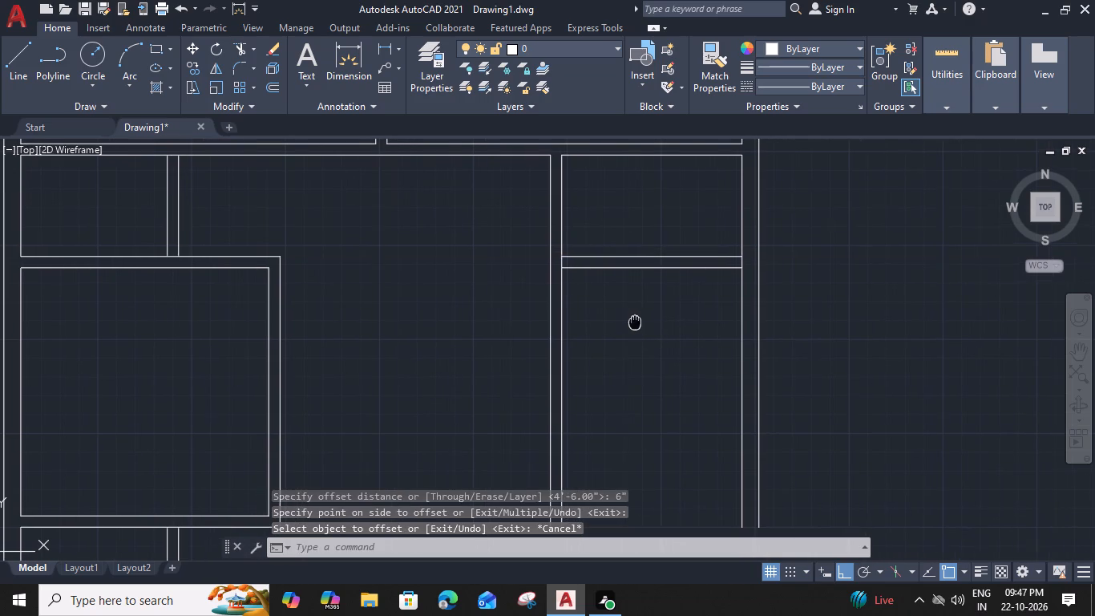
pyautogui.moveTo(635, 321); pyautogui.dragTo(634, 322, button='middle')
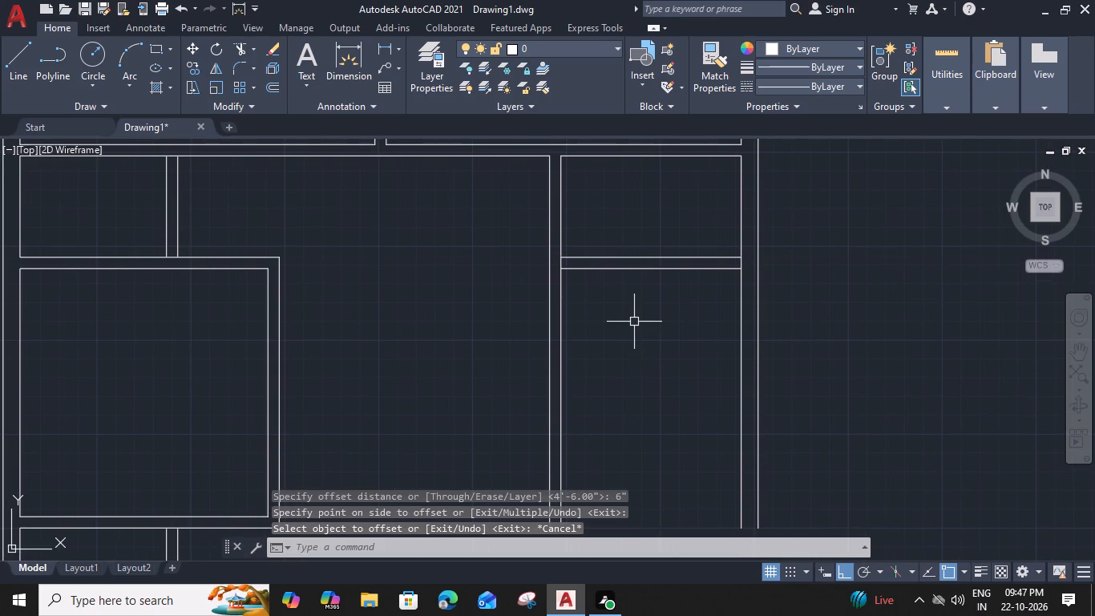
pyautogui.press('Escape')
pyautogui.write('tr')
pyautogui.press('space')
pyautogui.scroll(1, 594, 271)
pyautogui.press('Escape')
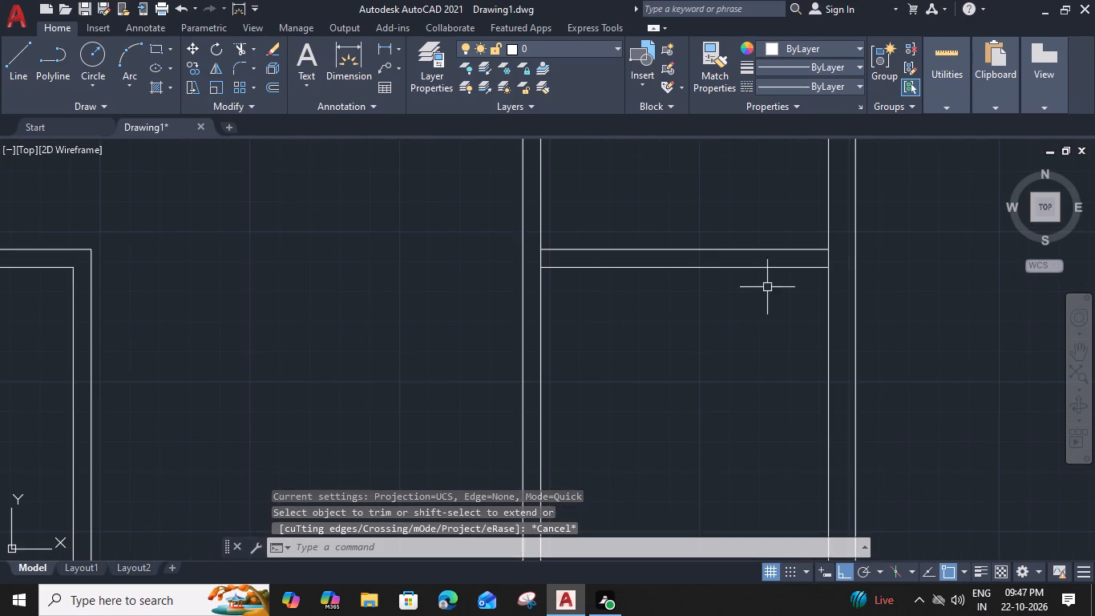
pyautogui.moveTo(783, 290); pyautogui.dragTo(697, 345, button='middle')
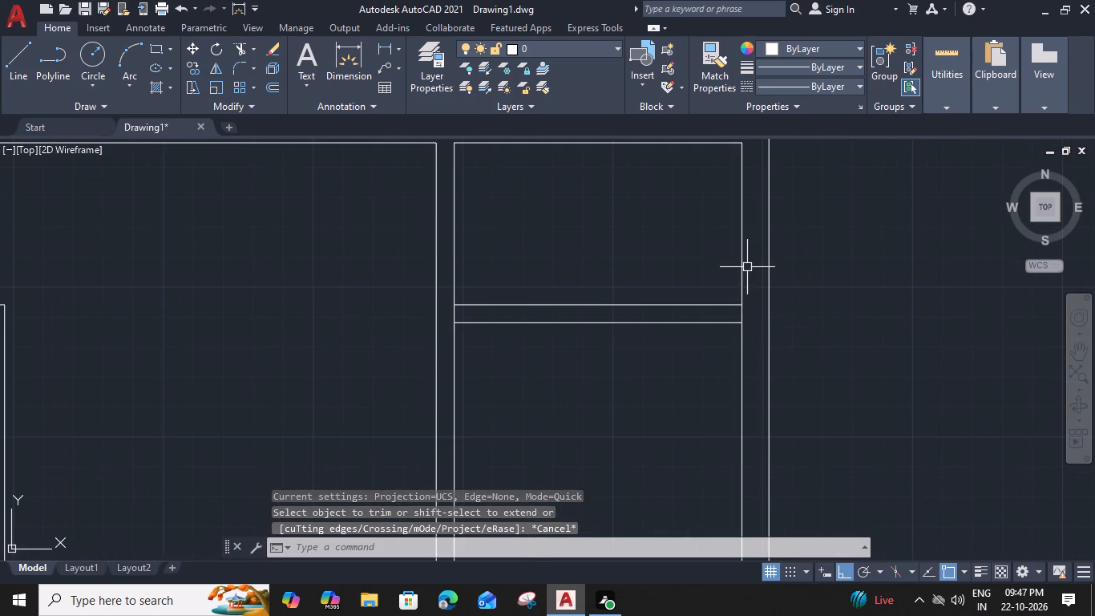
# Offset the inner line of the right outer wall 6'6" to the left inside the narrow right-hand room.
pyautogui.click(743, 262)
pyautogui.write('o')
pyautogui.press('space')
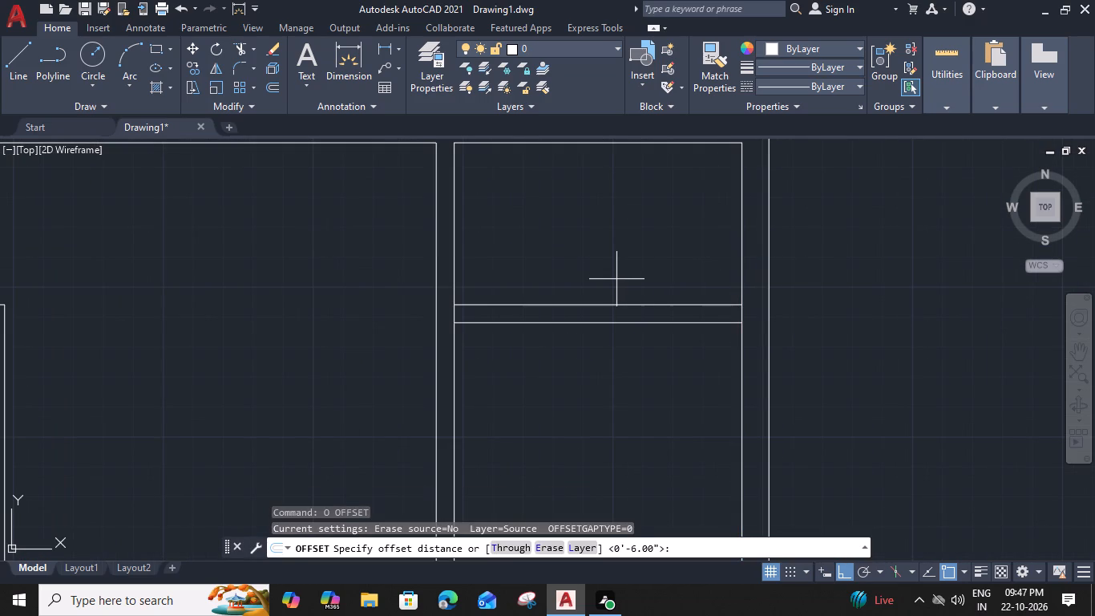
pyautogui.press('6')
pyautogui.press("'")
pyautogui.press('6')
pyautogui.hotkey('shift', '"')
pyautogui.press('Return')
pyautogui.click(495, 283)
pyautogui.press('Escape')
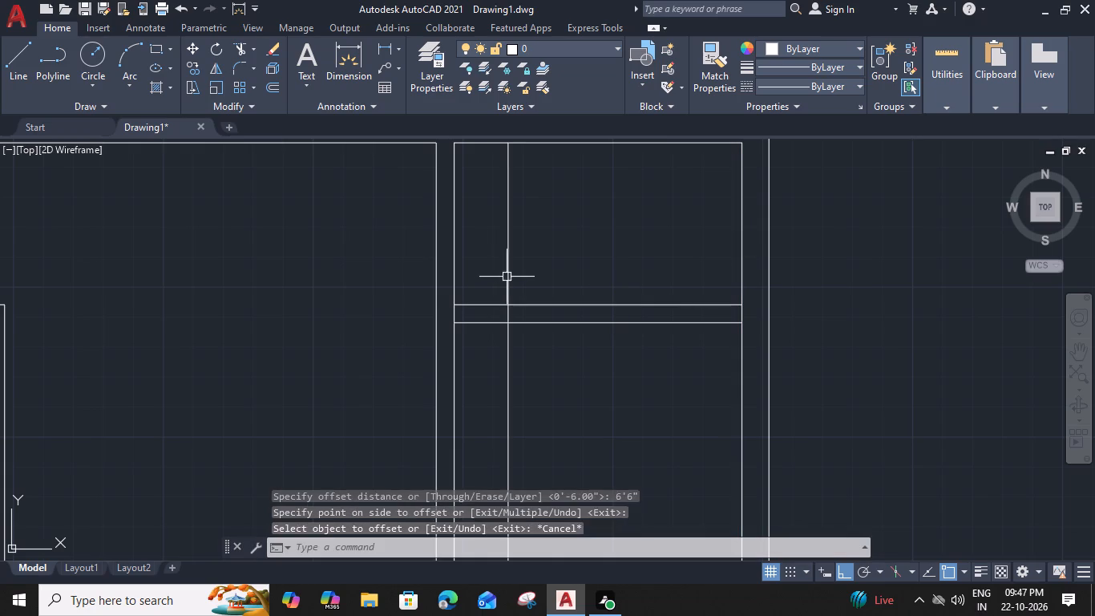
# Offset the new vertical line 6" to the left to form the partition thickness.
pyautogui.click(507, 277)
pyautogui.write('o')
pyautogui.press('space')
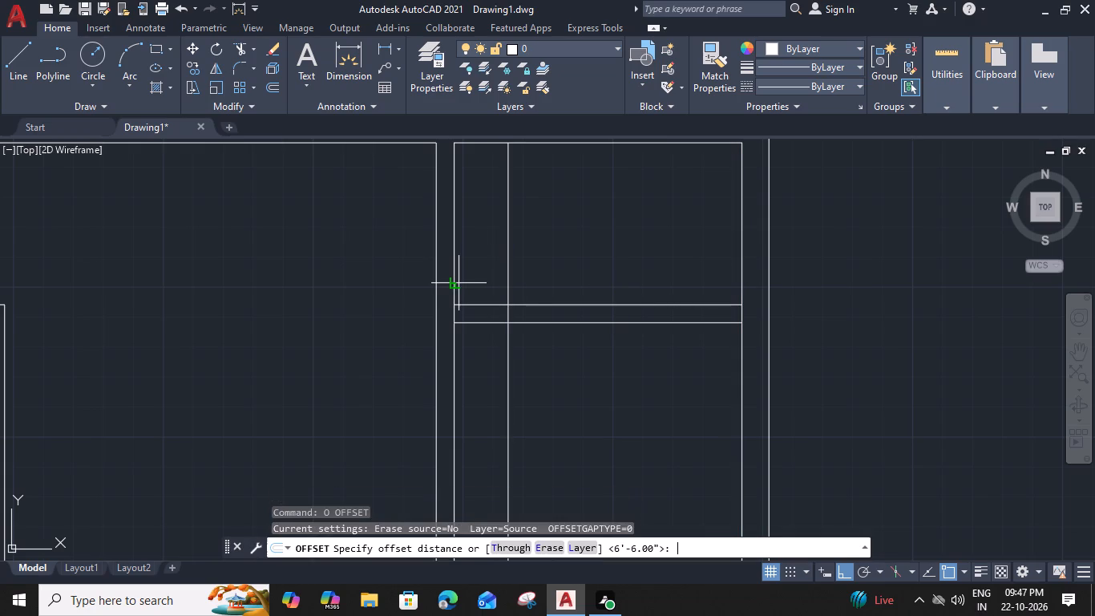
pyautogui.press('6')
pyautogui.hotkey('shift', '"')
pyautogui.press('Return')
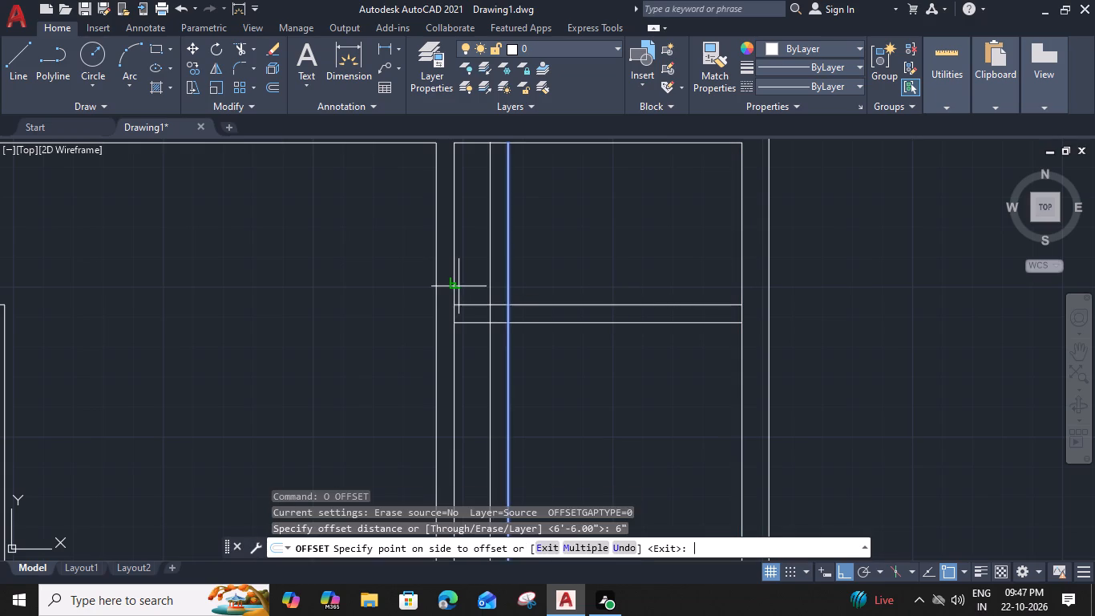
pyautogui.click(438, 286)
pyautogui.press('Escape')
# Trim away the old partition beside the new 6" vertical partition, joining the long horizontal partition's lower line to the new partition.
pyautogui.moveTo(473, 265); pyautogui.dragTo(470, 323, button='middle')
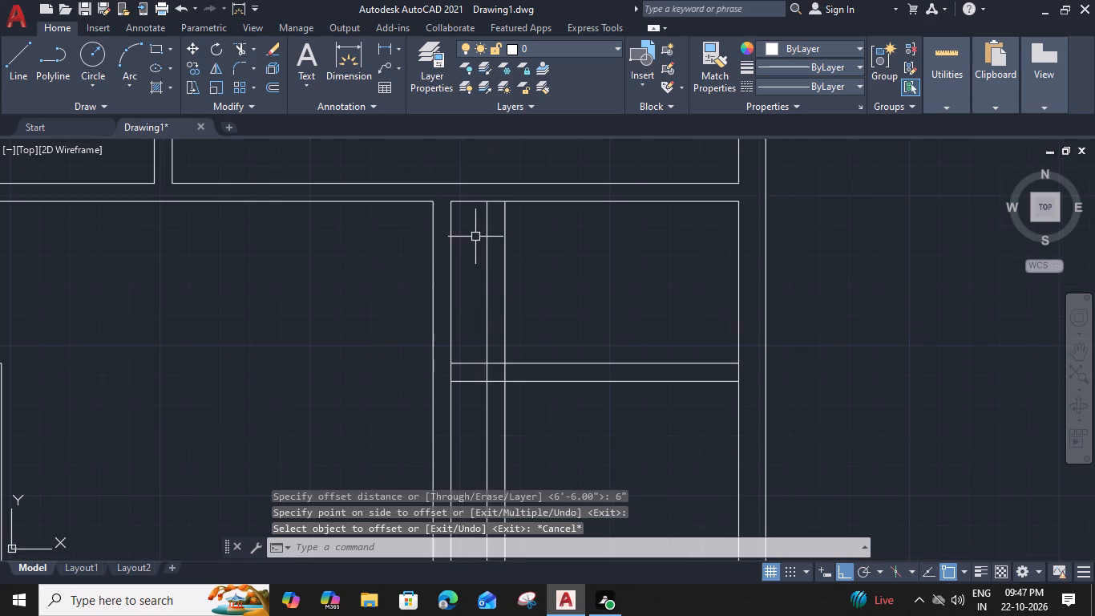
pyautogui.write('tr')
pyautogui.press('space')
pyautogui.scroll(1, 507, 200)
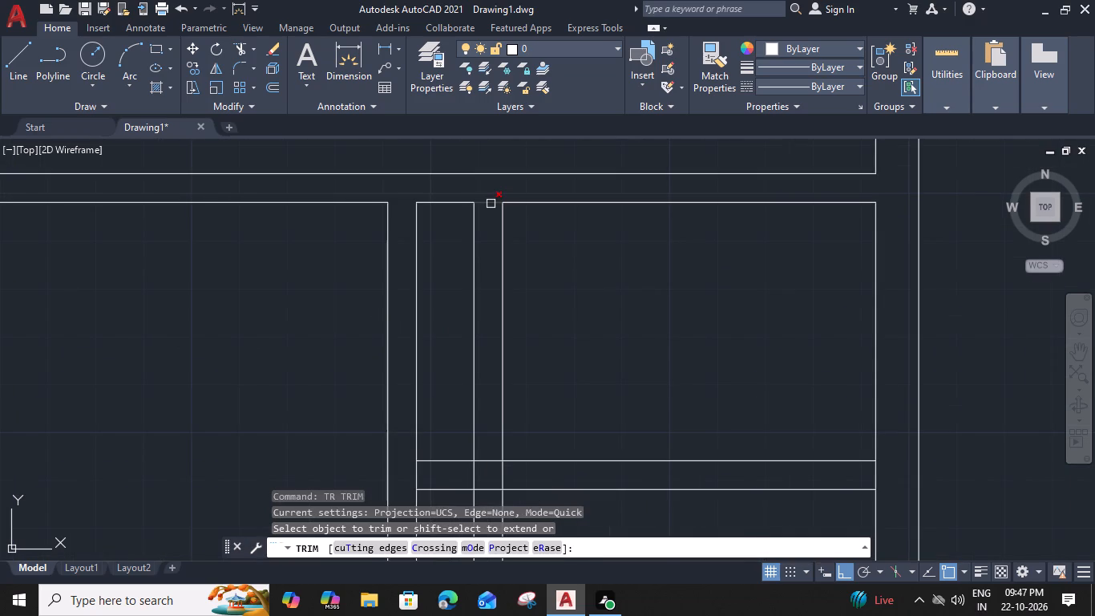
pyautogui.click(491, 204)
pyautogui.click(449, 202)
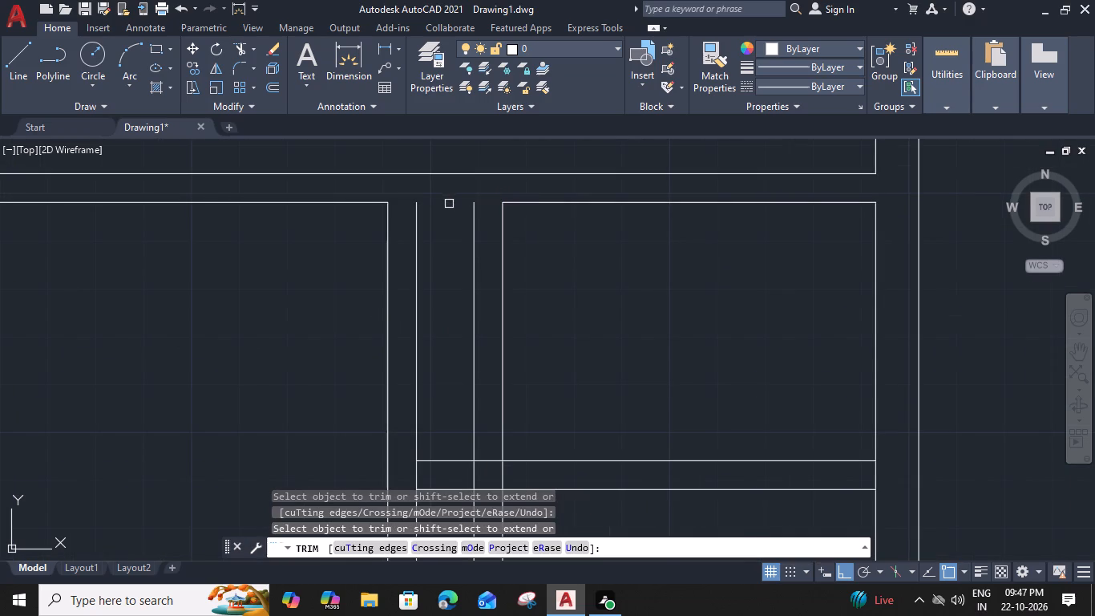
pyautogui.click(414, 241)
pyautogui.moveTo(423, 319); pyautogui.dragTo(454, 224, button='middle')
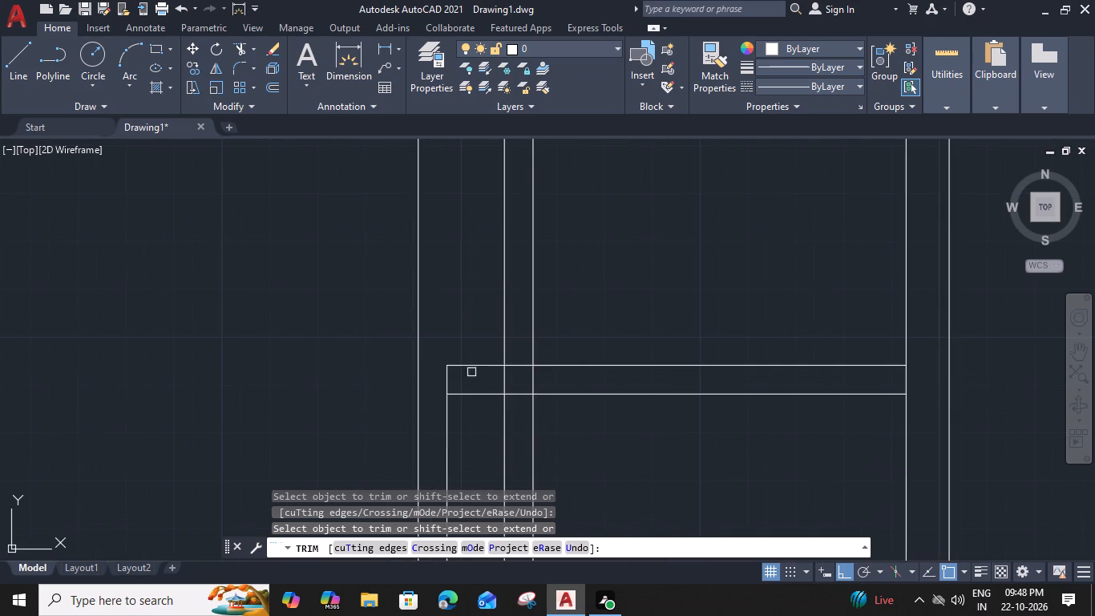
pyautogui.scroll(-2, 466, 293)
pyautogui.moveTo(466, 295); pyautogui.dragTo(465, 317, button='middle')
pyautogui.click(445, 285)
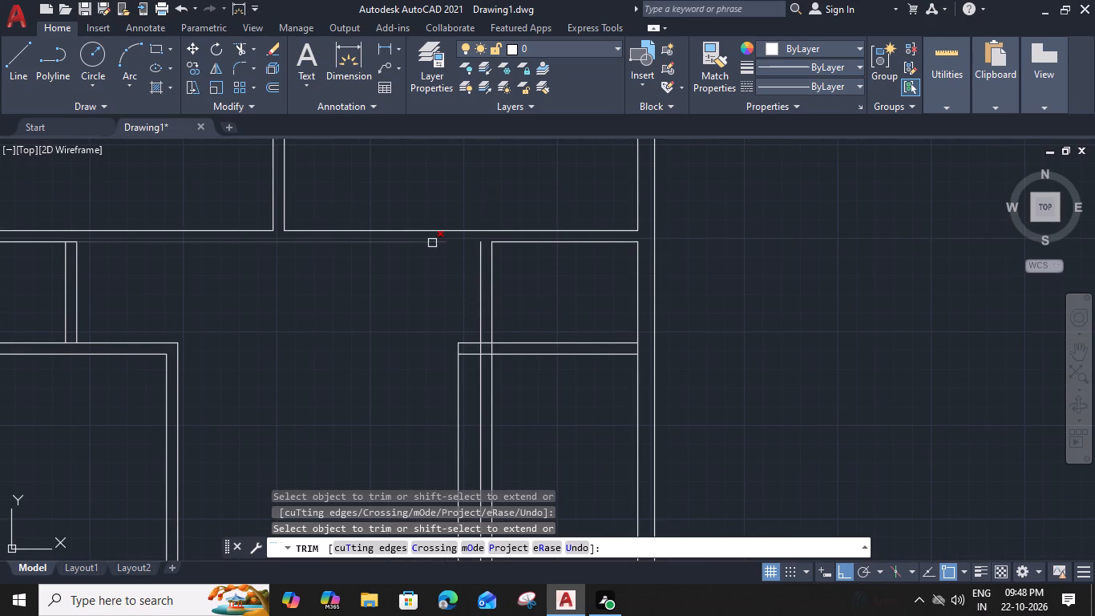
pyautogui.keyDown('shift'); pyautogui.click(435, 241); pyautogui.keyUp('shift')
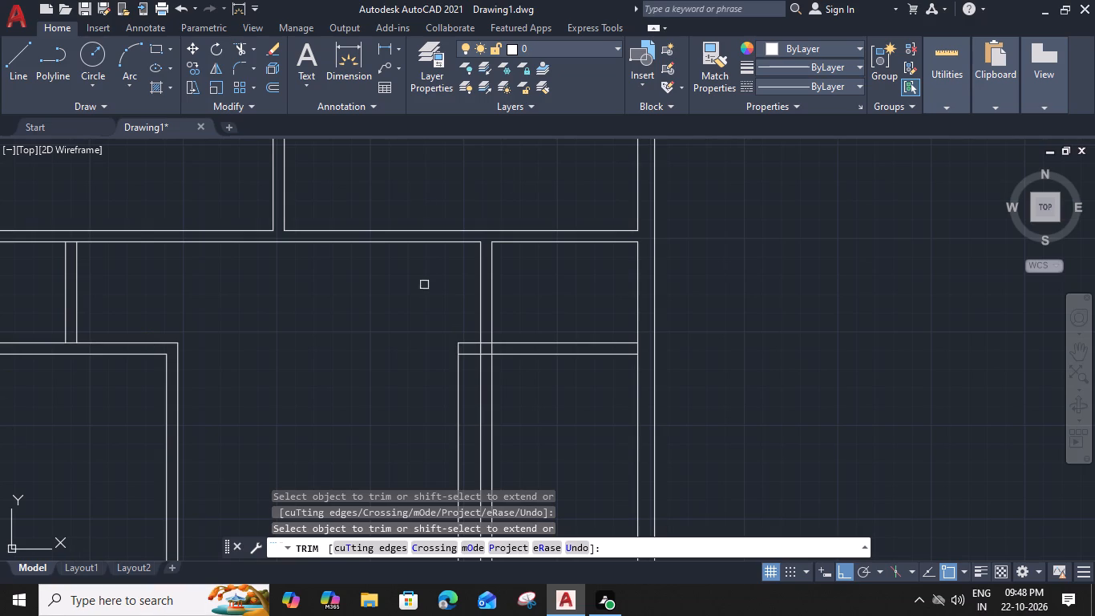
pyautogui.moveTo(452, 382); pyautogui.dragTo(490, 302, button='middle')
pyautogui.click(506, 249)
pyautogui.click(478, 338)
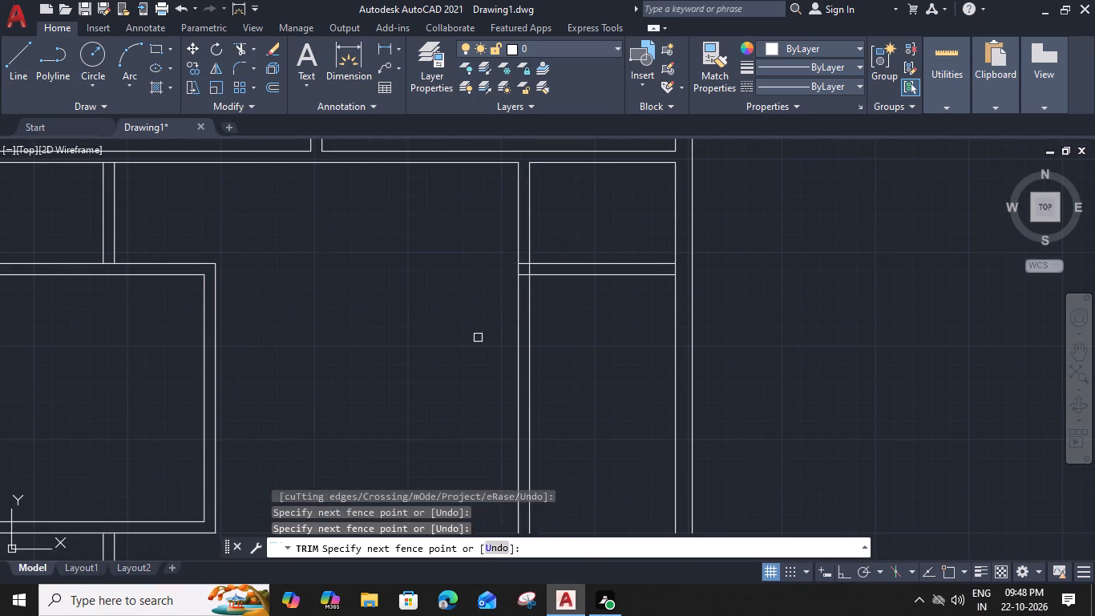
# Trim the crossing line segments where the short horizontal partition meets the new vertical partition and the right outer wall.
pyautogui.scroll(2, 511, 260)
pyautogui.click(540, 269)
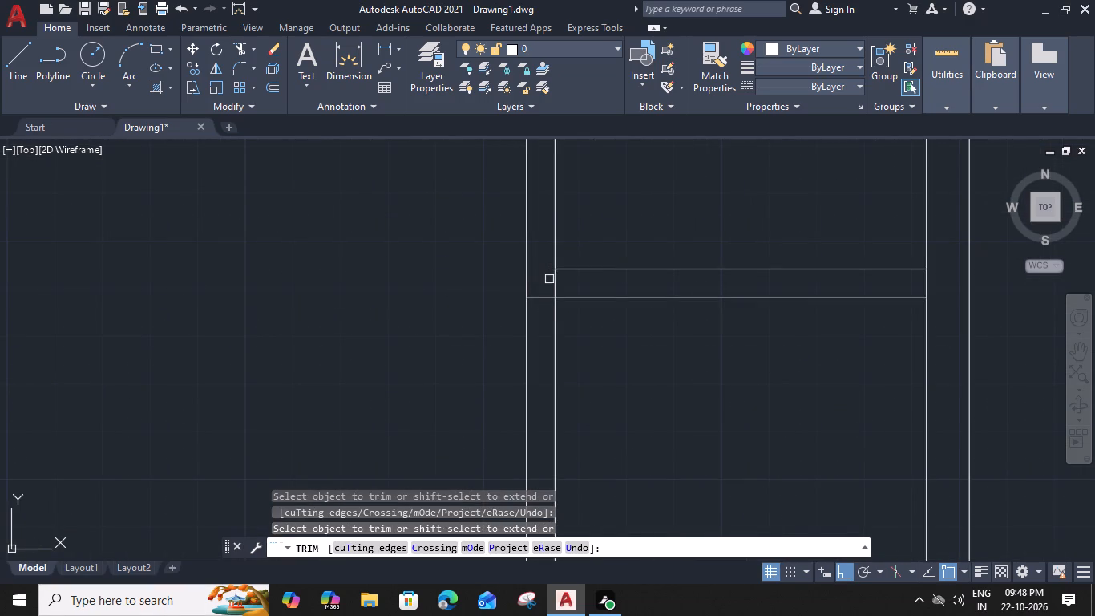
pyautogui.click(550, 279)
pyautogui.click(558, 282)
pyautogui.click(927, 279)
pyautogui.press('Escape')
# Offset the right outer wall's inner line below the short horizontal partition 8' to the left.
pyautogui.moveTo(782, 399); pyautogui.dragTo(758, 213, button='middle')
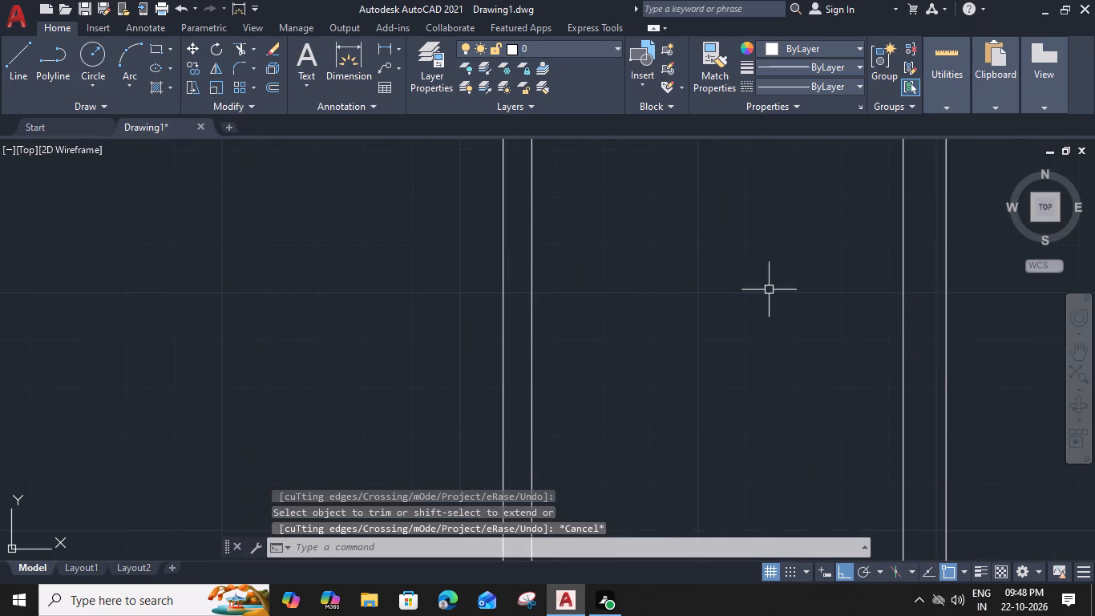
pyautogui.click(901, 274)
pyautogui.press('o')
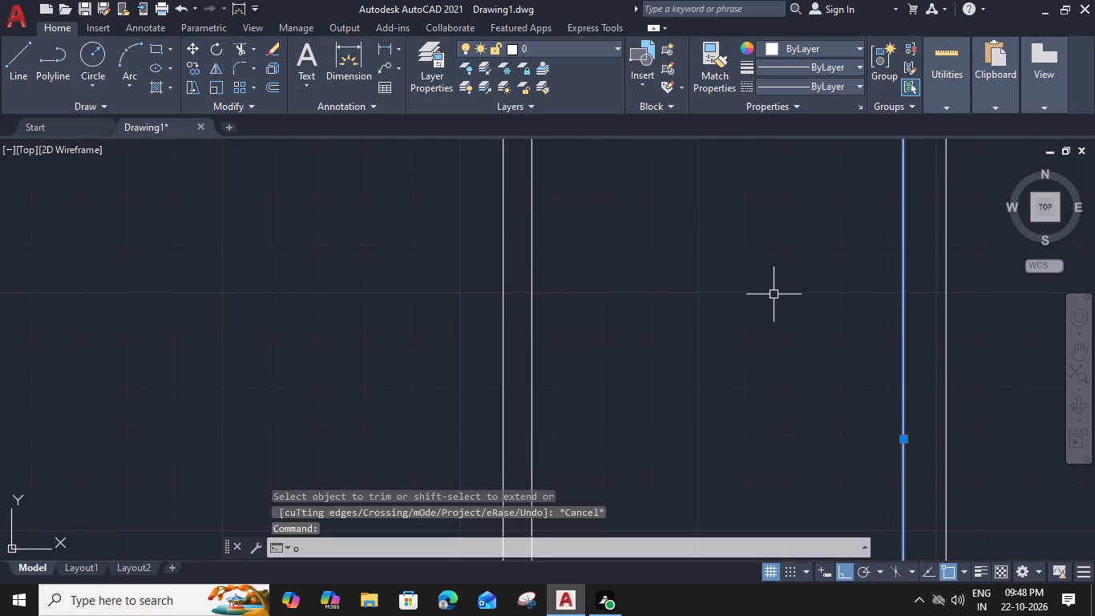
pyautogui.press('space')
pyautogui.write("8'")
pyautogui.press('space')
pyautogui.click(472, 297)
pyautogui.scroll(-2, 469, 296)
pyautogui.moveTo(471, 296); pyautogui.dragTo(495, 308, button='middle')
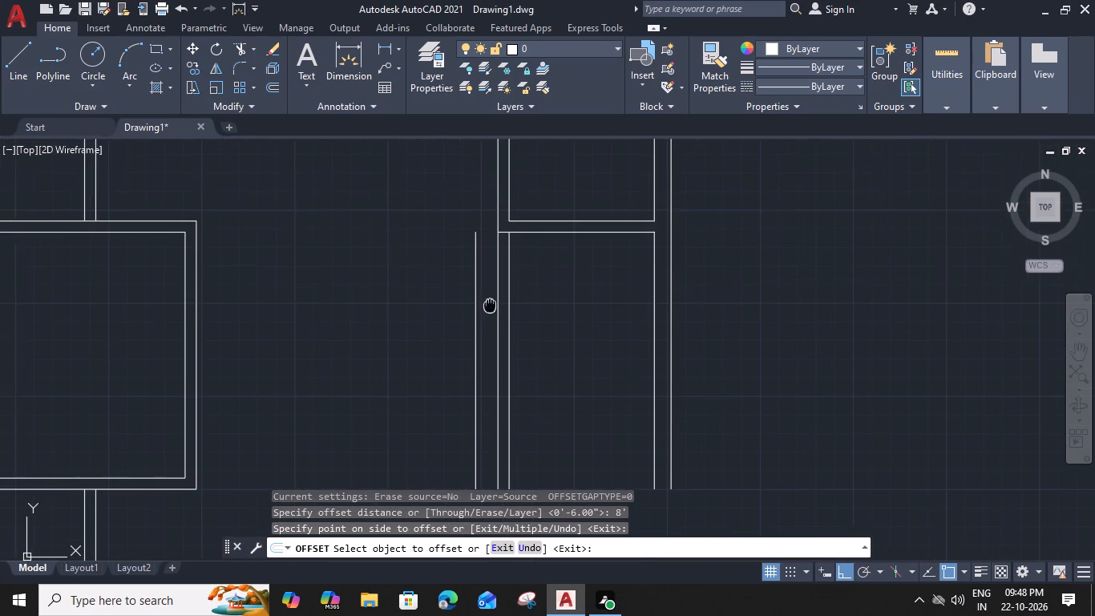
pyautogui.moveTo(495, 308); pyautogui.dragTo(497, 309, button='middle')
pyautogui.press('Escape')
# Offset the new vertical line 6" to the left to form the lower room's partition thickness.
pyautogui.moveTo(487, 310); pyautogui.dragTo(471, 315)
pyautogui.write('o 6"')
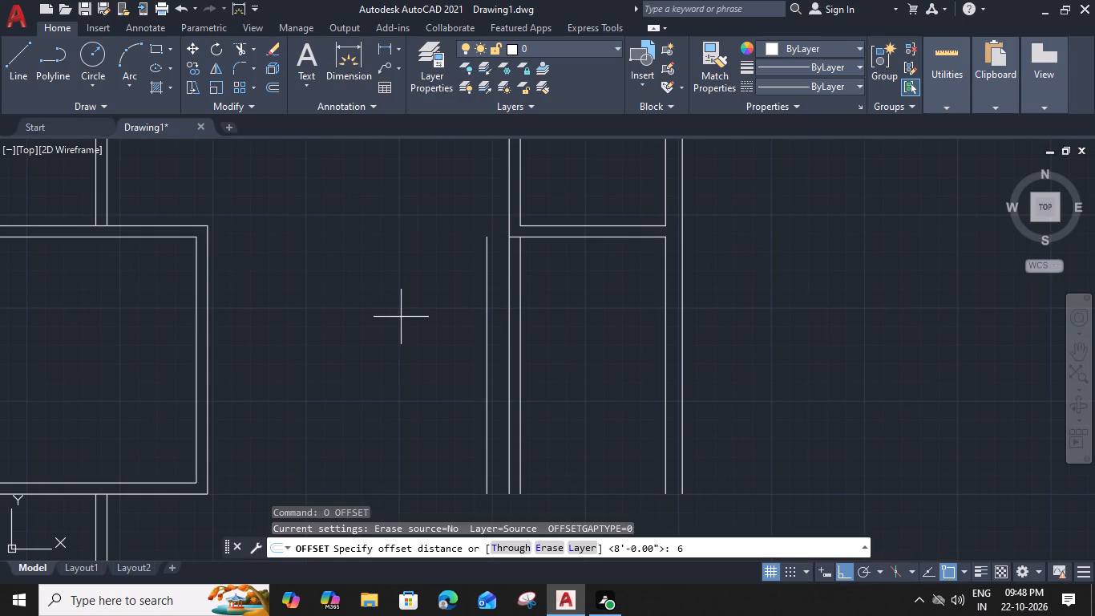
pyautogui.press('Return')
pyautogui.click(366, 318)
pyautogui.press('Escape')
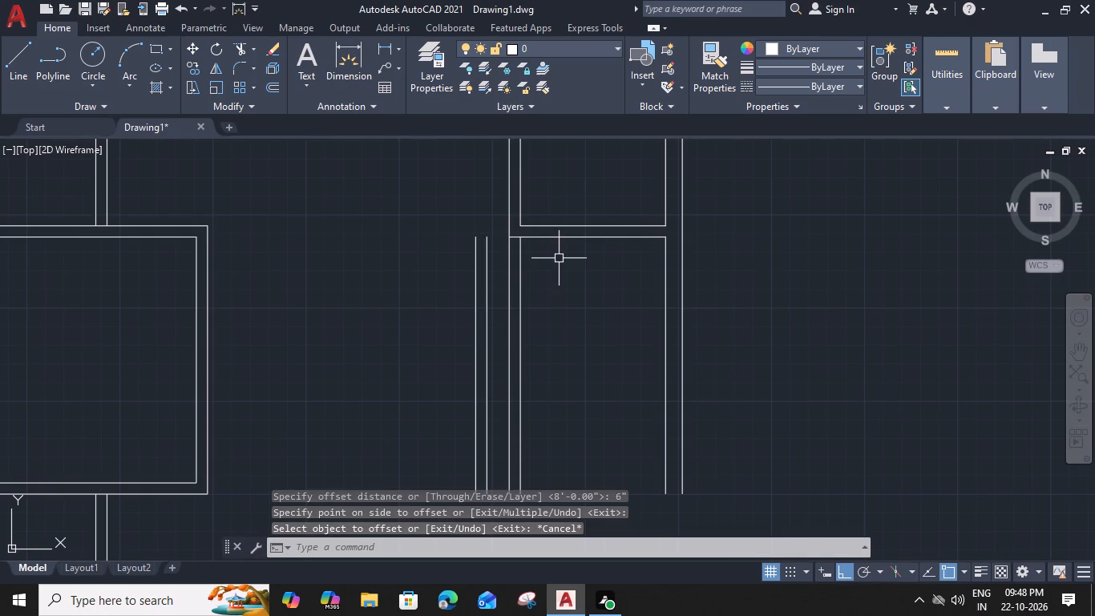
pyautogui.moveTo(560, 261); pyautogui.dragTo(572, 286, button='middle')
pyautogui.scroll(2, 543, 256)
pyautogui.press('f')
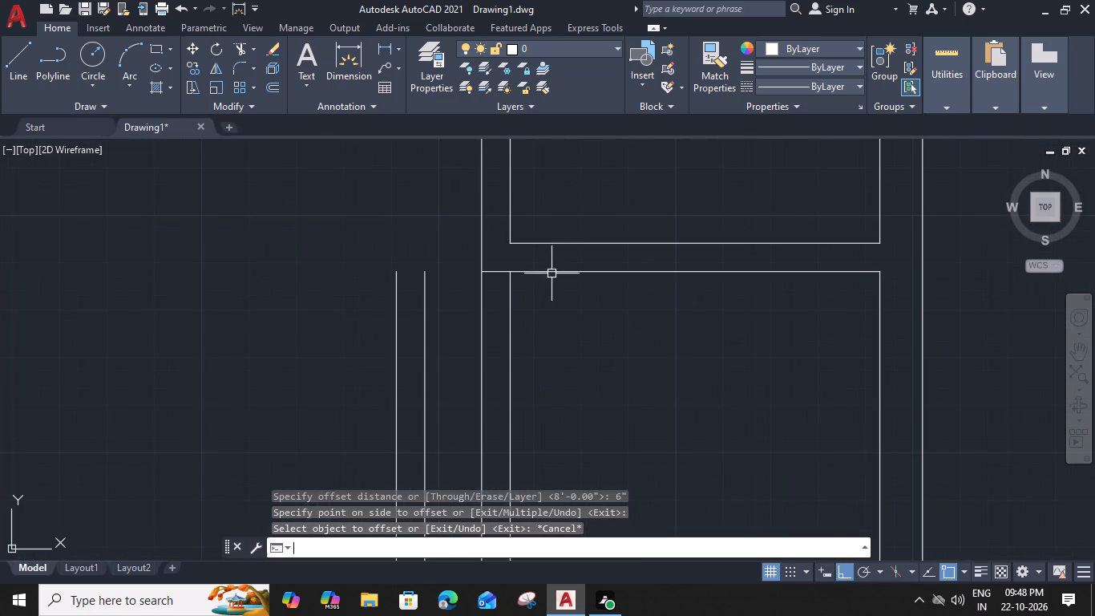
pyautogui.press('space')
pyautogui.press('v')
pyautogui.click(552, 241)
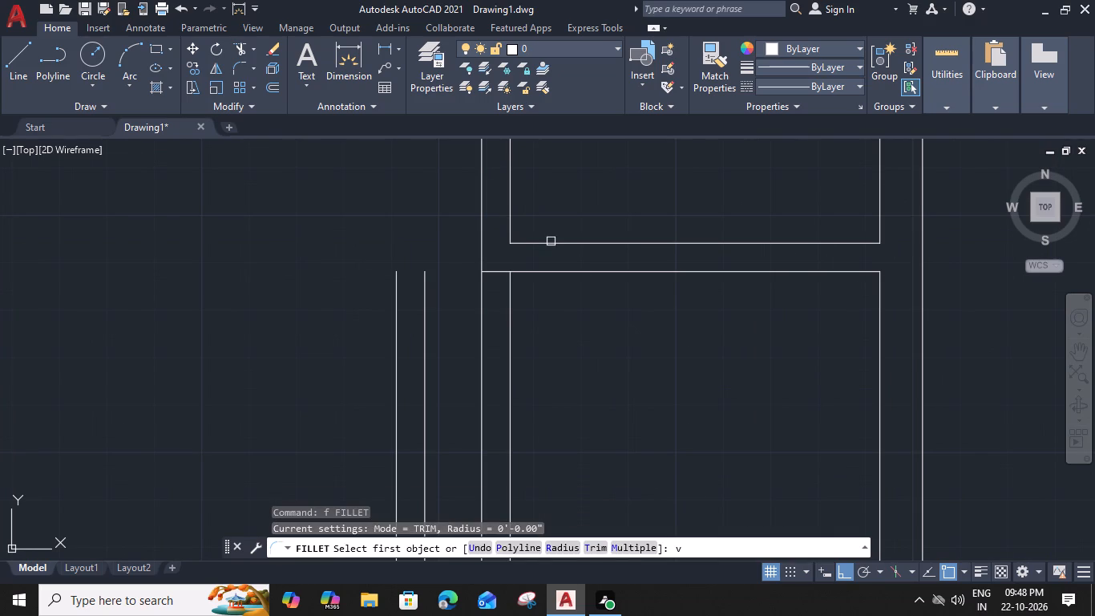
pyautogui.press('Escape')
# Fillet the short horizontal partition's upper line with the outer line of the lower room's new vertical partition into a square corner.
pyautogui.write('f')
pyautogui.press('space')
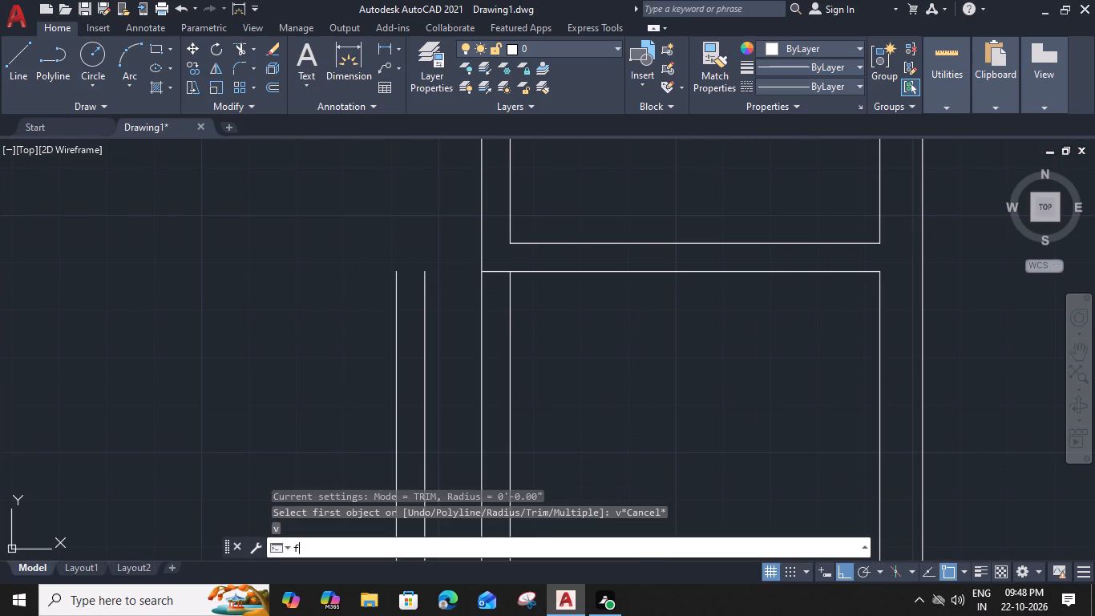
pyautogui.click(568, 242)
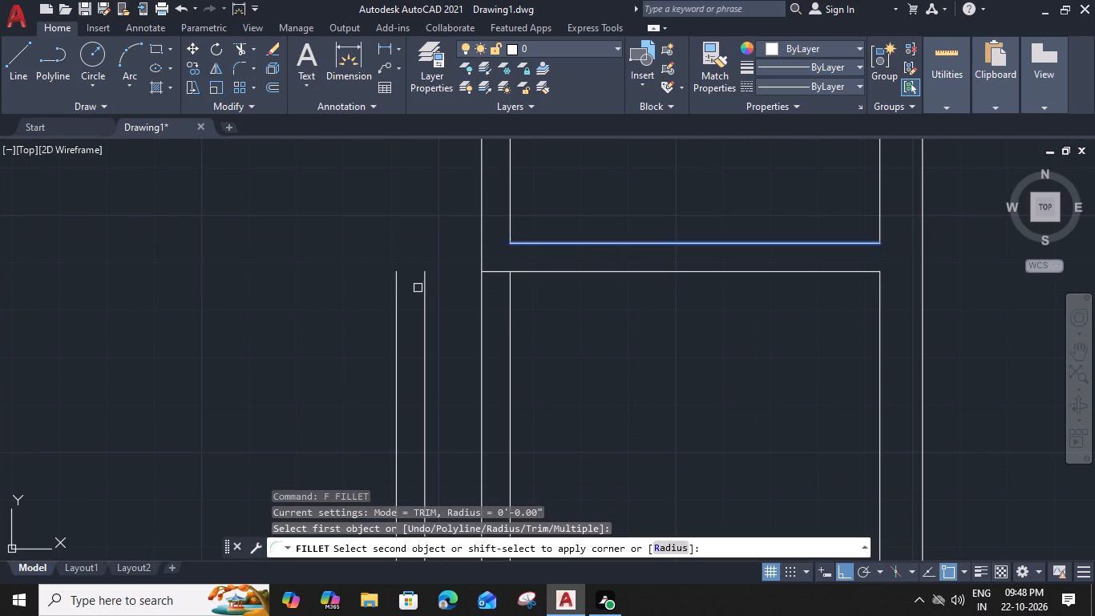
pyautogui.click(397, 305)
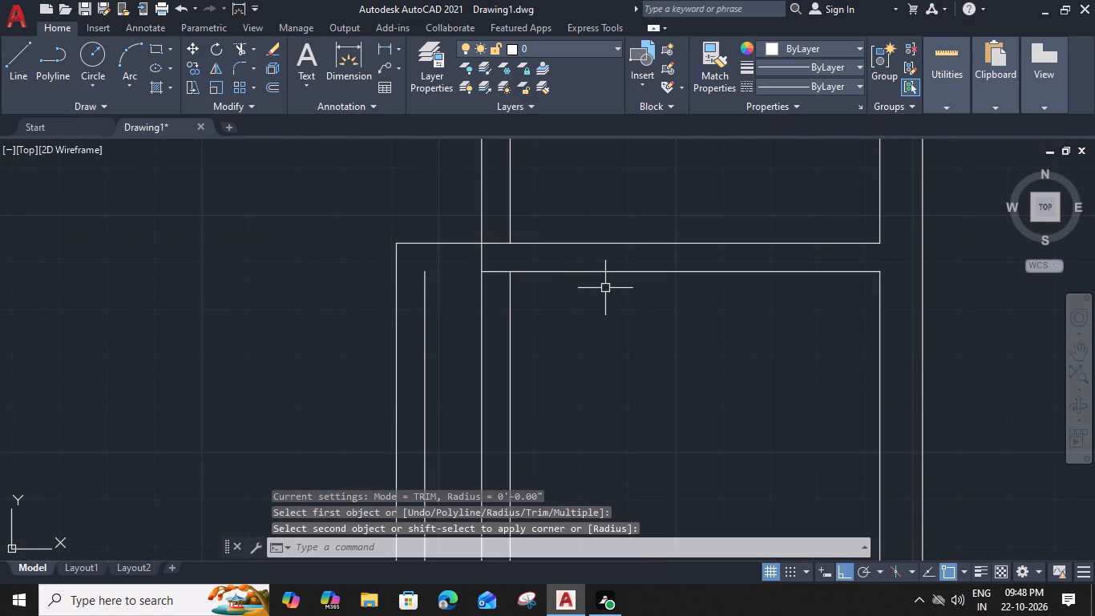
# Extend the short horizontal partition's lower line left to the inner line of the lower room's new vertical partition.
pyautogui.write('ex')
pyautogui.press('space')
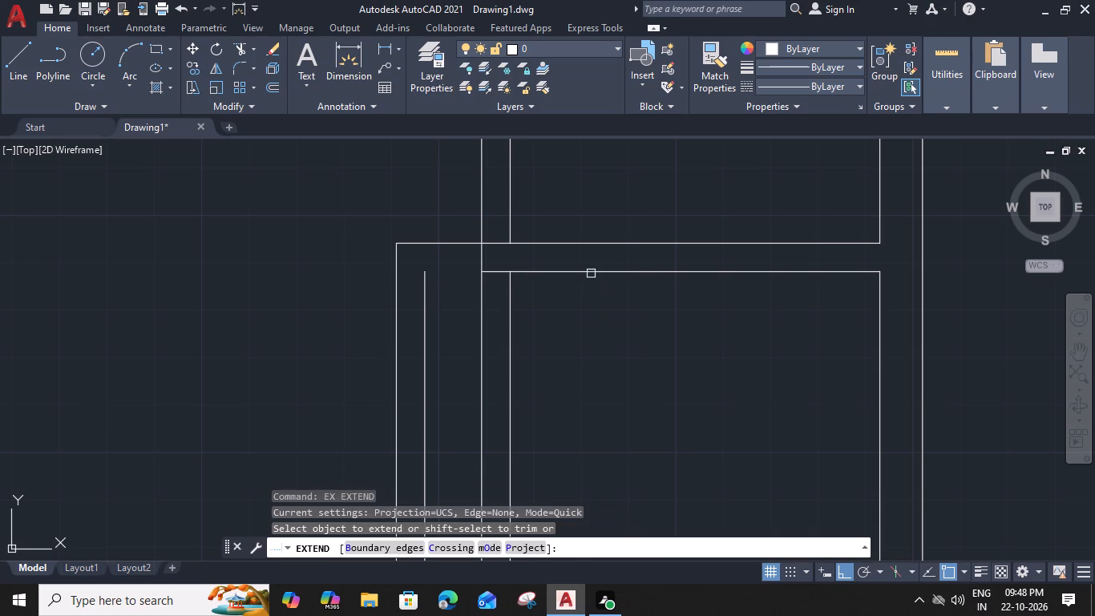
pyautogui.click(589, 272)
# Trim the crossing segments at the upper partition's junction and remove the two superseded vertical lines inside the lower room.
pyautogui.keyDown('shift'); pyautogui.click(480, 257); pyautogui.keyUp('shift')
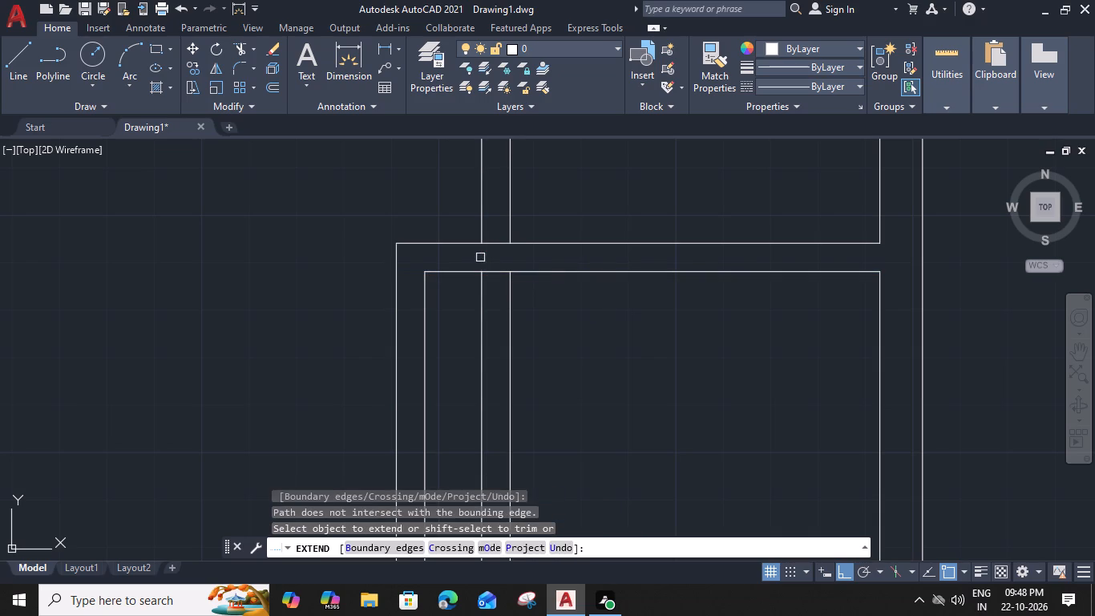
pyautogui.keyDown('shift'); pyautogui.click(494, 245); pyautogui.keyUp('shift')
pyautogui.scroll(-2, 498, 265)
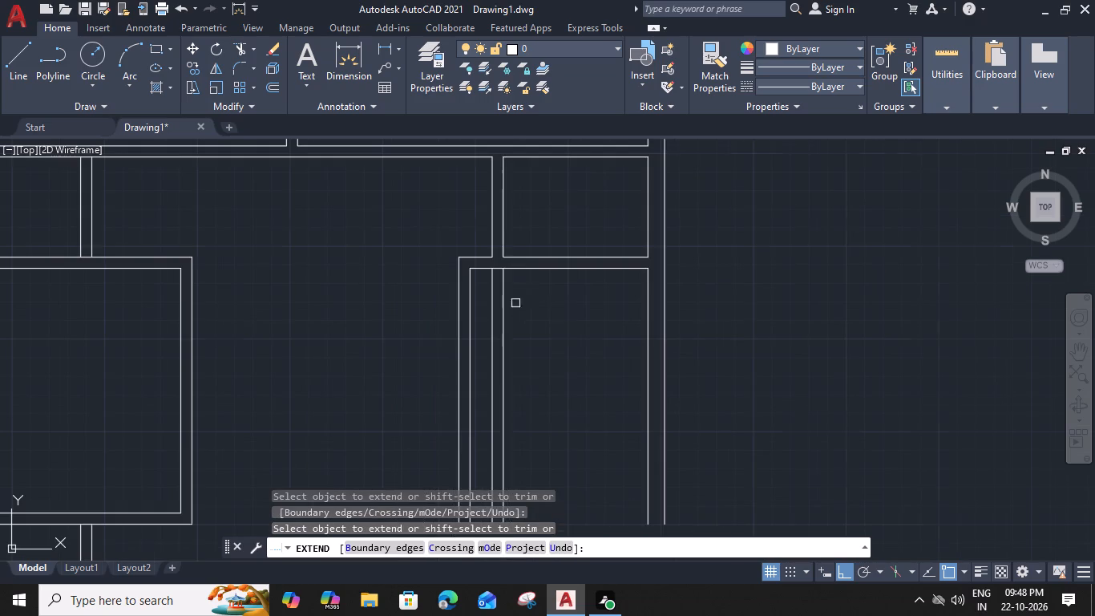
pyautogui.keyDown('shift'); pyautogui.click(523, 297); pyautogui.keyUp('shift')
pyautogui.keyDown('shift'); pyautogui.click(478, 310); pyautogui.keyUp('shift')
pyautogui.press('Escape')
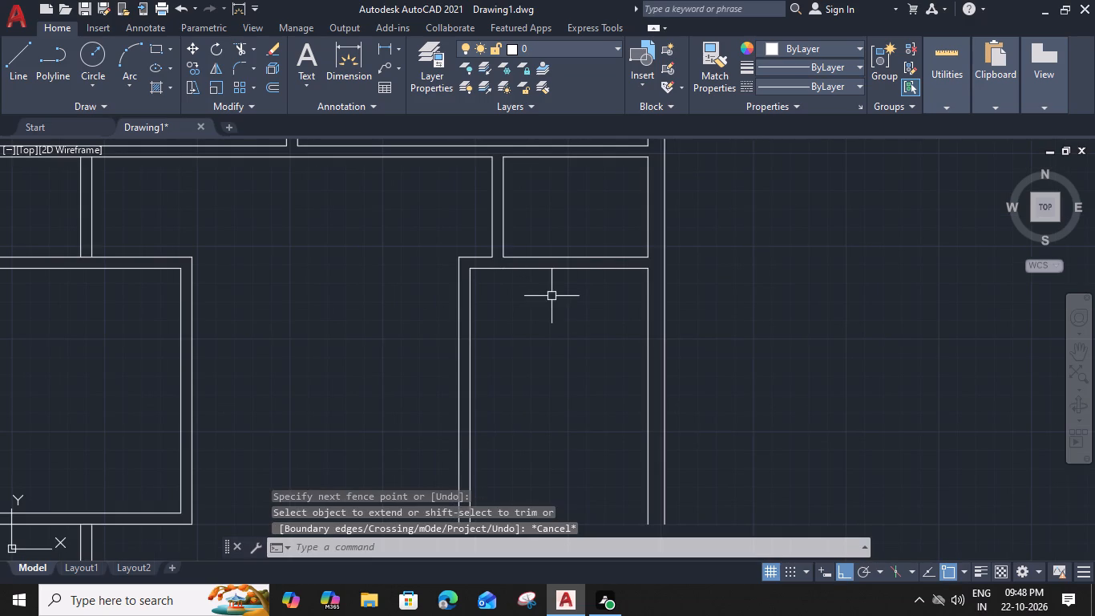
# Offset the top line of the lower right-hand room 11' downward.
pyautogui.moveTo(587, 269); pyautogui.dragTo(588, 277)
pyautogui.press('o')
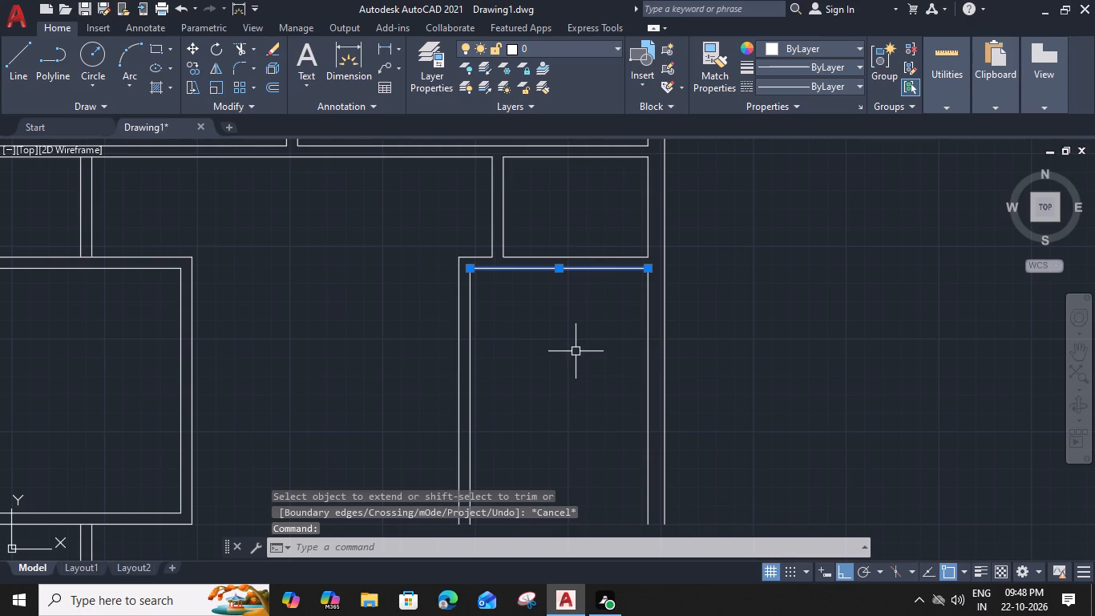
pyautogui.press('space')
pyautogui.write("11'")
pyautogui.press('space')
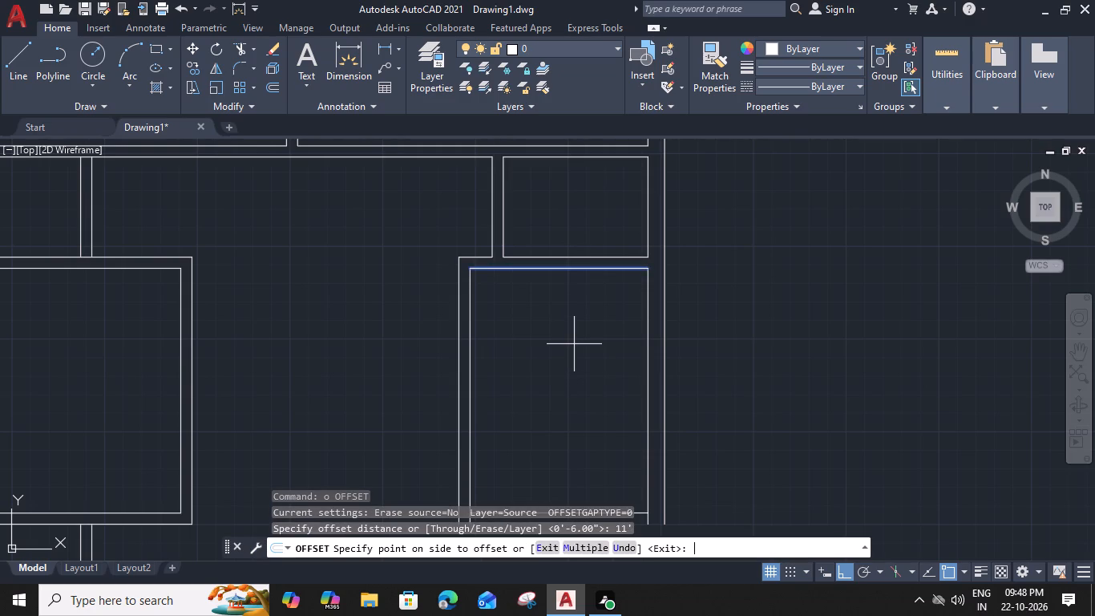
pyautogui.moveTo(574, 382); pyautogui.dragTo(586, 237, button='middle')
pyautogui.click(586, 314)
pyautogui.moveTo(585, 318); pyautogui.dragTo(587, 213, button='middle')
pyautogui.press('Escape')
# Offset the room's new bottom line 6" downward to form the wall thickness.
pyautogui.click(592, 263)
pyautogui.press('o')
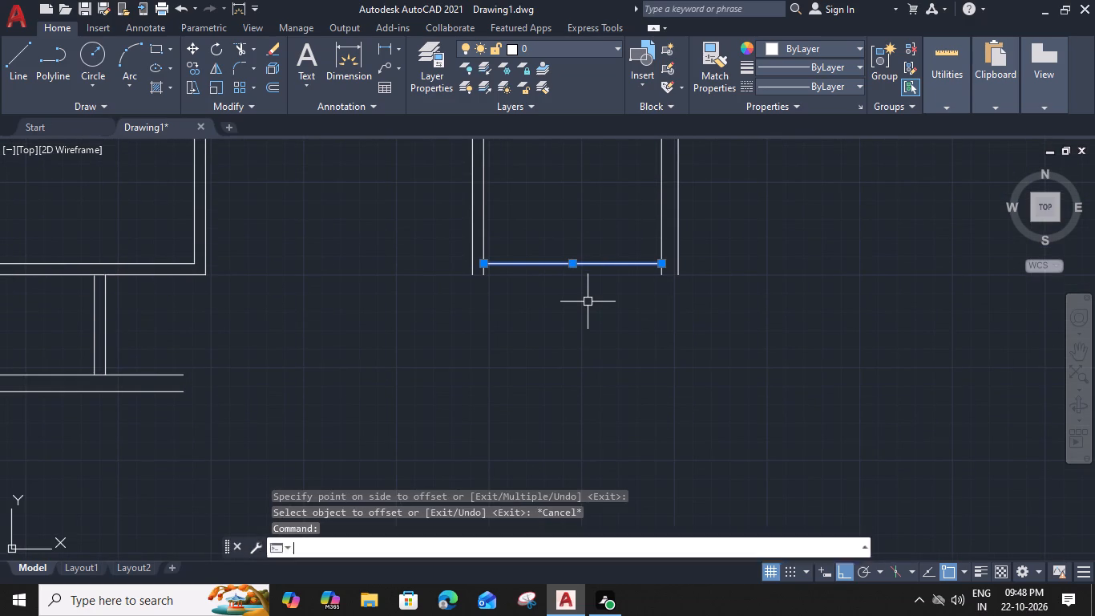
pyautogui.press('space')
pyautogui.press('6')
pyautogui.hotkey('shift', '"')
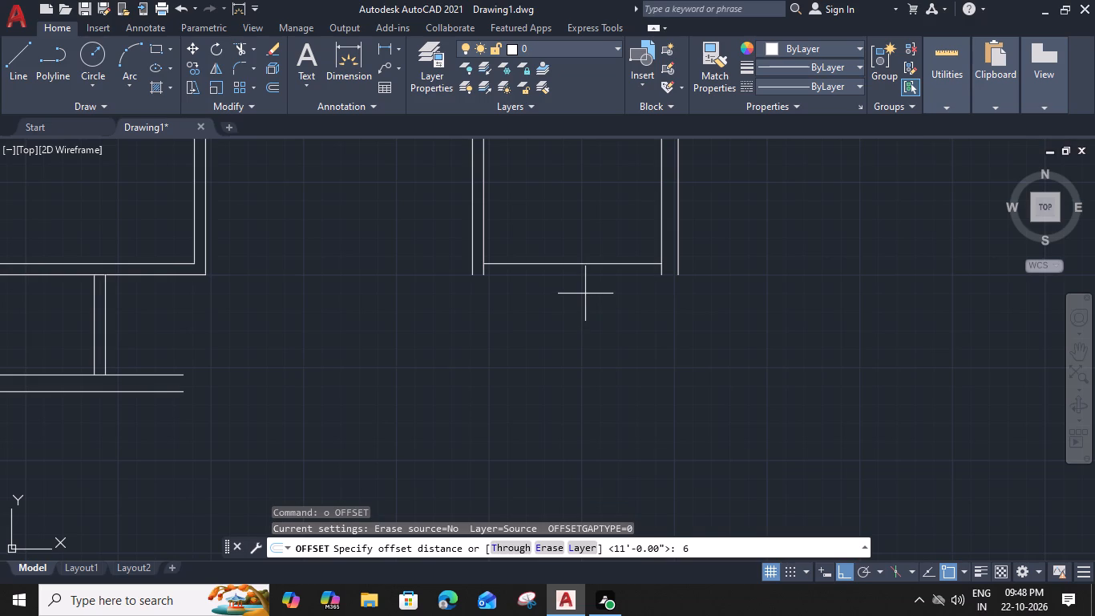
pyautogui.press('Return')
pyautogui.click(554, 362)
pyautogui.press('Escape')
# Offset the outer bottom line of the lower right-hand room 4' downward.
pyautogui.moveTo(560, 317); pyautogui.dragTo(526, 332, button='middle')
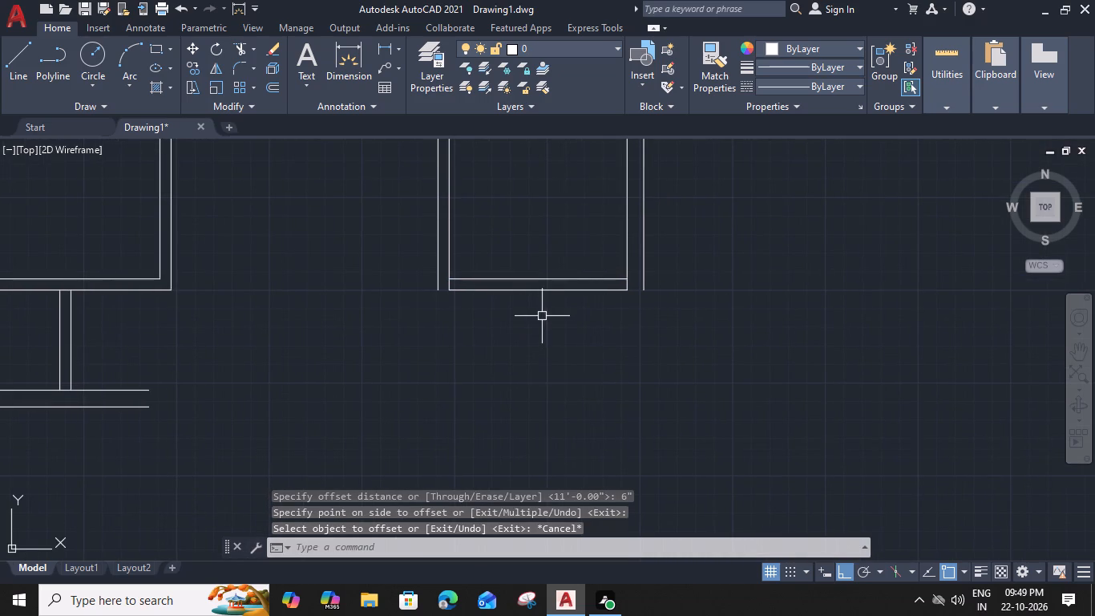
pyautogui.moveTo(542, 315); pyautogui.dragTo(542, 280, button='middle')
pyautogui.moveTo(544, 266); pyautogui.dragTo(536, 342, button='middle')
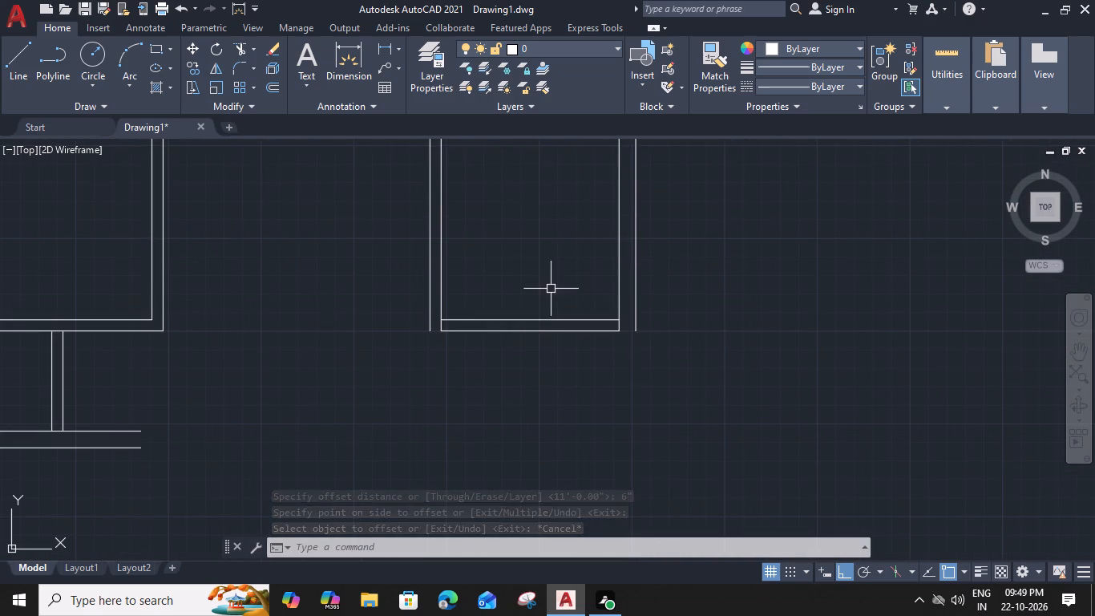
pyautogui.click(553, 327)
pyautogui.write('o')
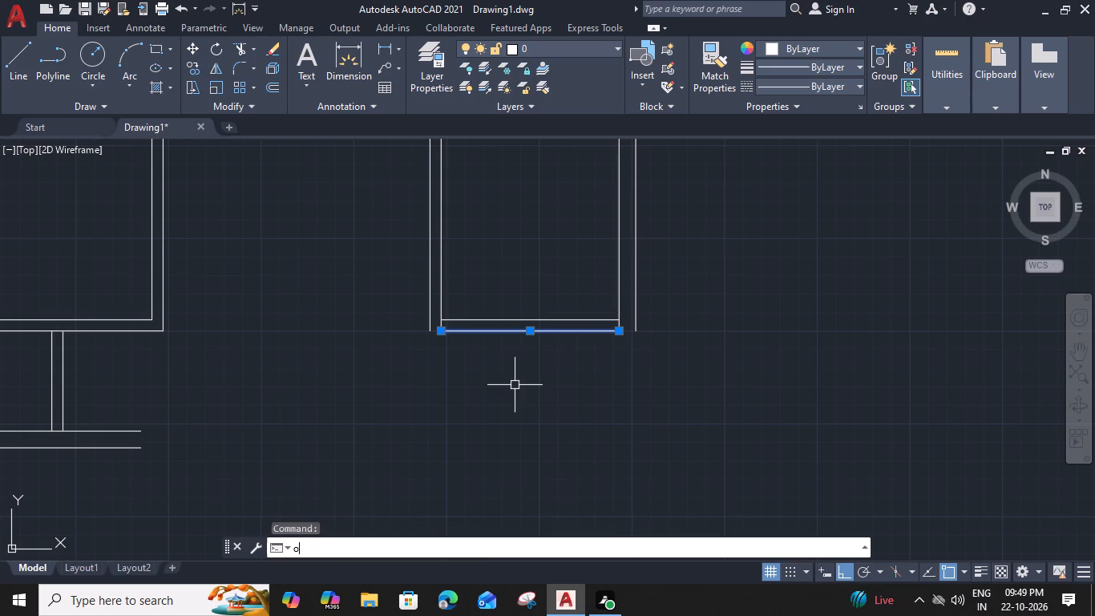
pyautogui.press('space')
pyautogui.press('4')
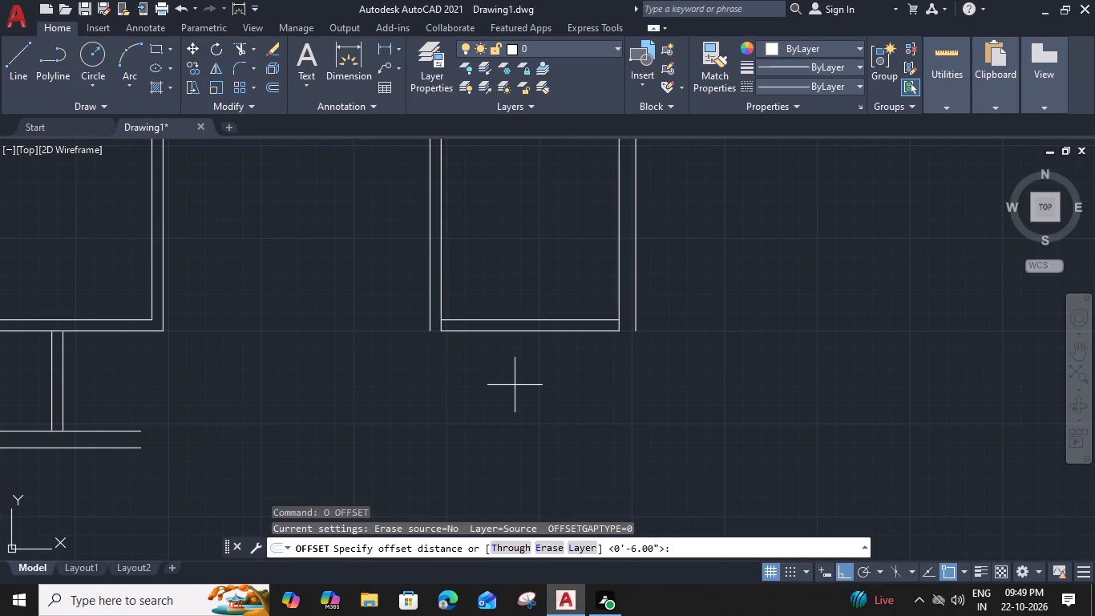
pyautogui.press("'")
pyautogui.press('space')
pyautogui.click(512, 399)
pyautogui.moveTo(519, 389); pyautogui.dragTo(531, 320, button='middle')
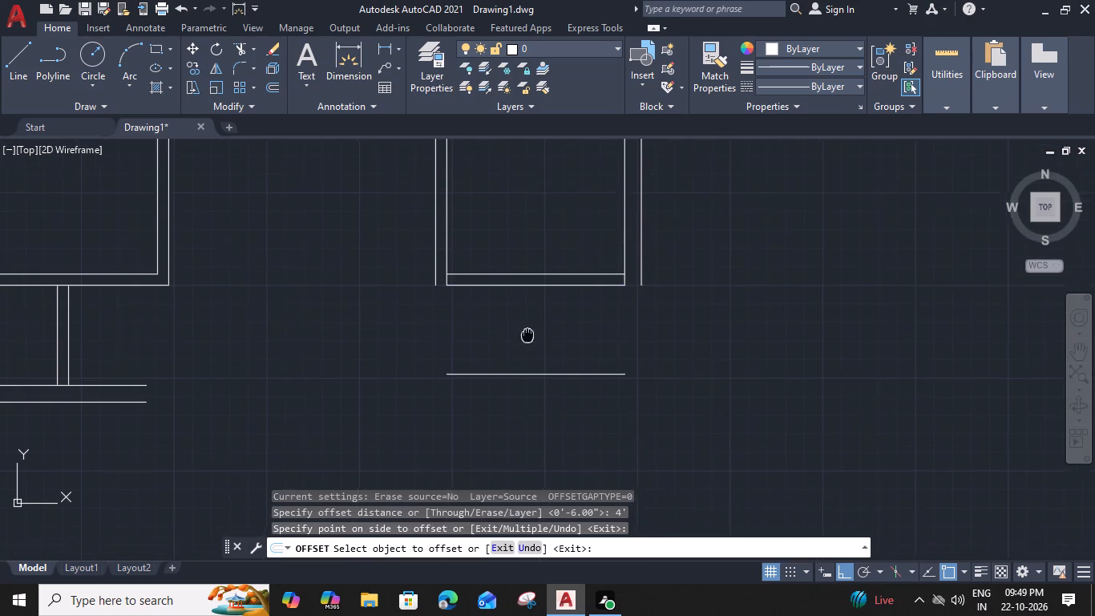
pyautogui.moveTo(531, 320); pyautogui.dragTo(536, 290, button='middle')
pyautogui.press('Escape')
# Offset the new line below the room 6" downward to form the partition thickness.
pyautogui.click(574, 321)
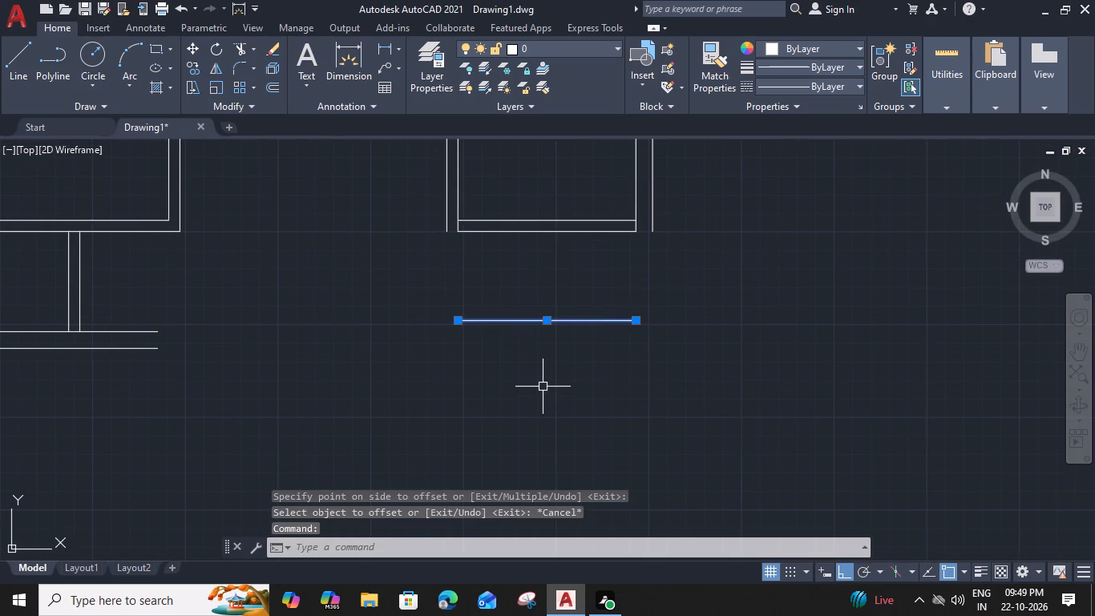
pyautogui.press('o')
pyautogui.press('space')
pyautogui.press('6')
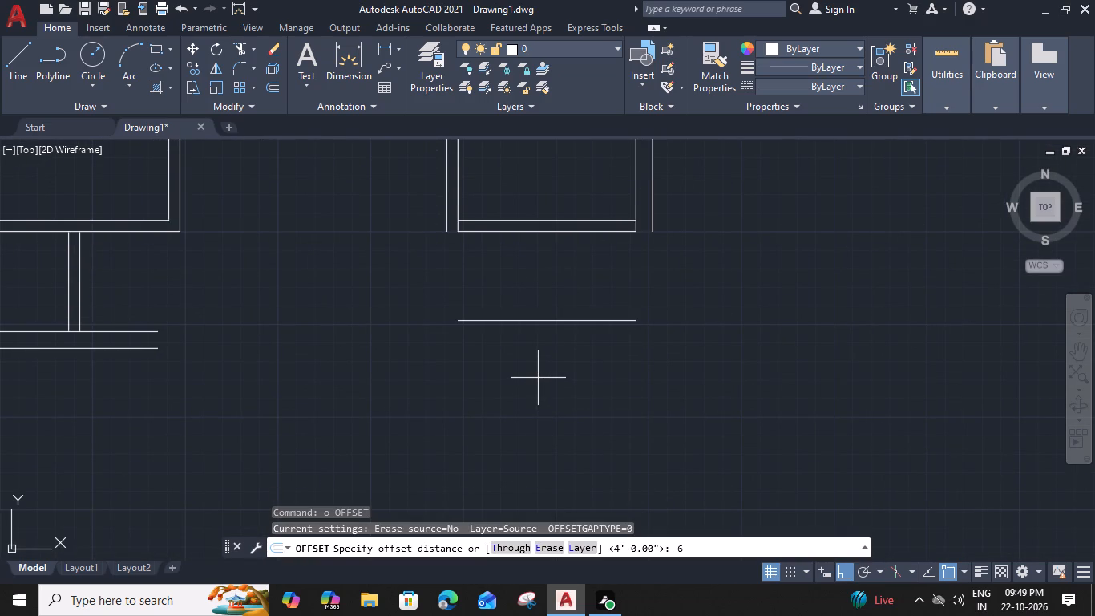
pyautogui.hotkey('shift', '"')
pyautogui.press('Return')
pyautogui.click(533, 394)
pyautogui.press('Escape')
# Offset the lower line of the new partition 4' downward.
pyautogui.moveTo(531, 391); pyautogui.dragTo(531, 302, button='middle')
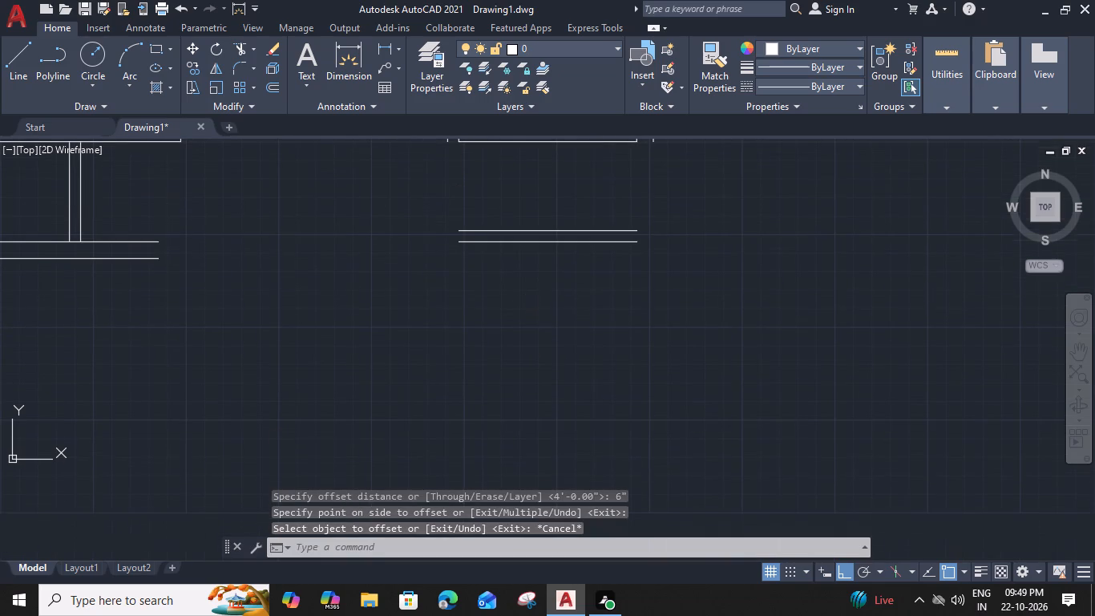
pyautogui.click(573, 242)
pyautogui.press('o')
pyautogui.press('space')
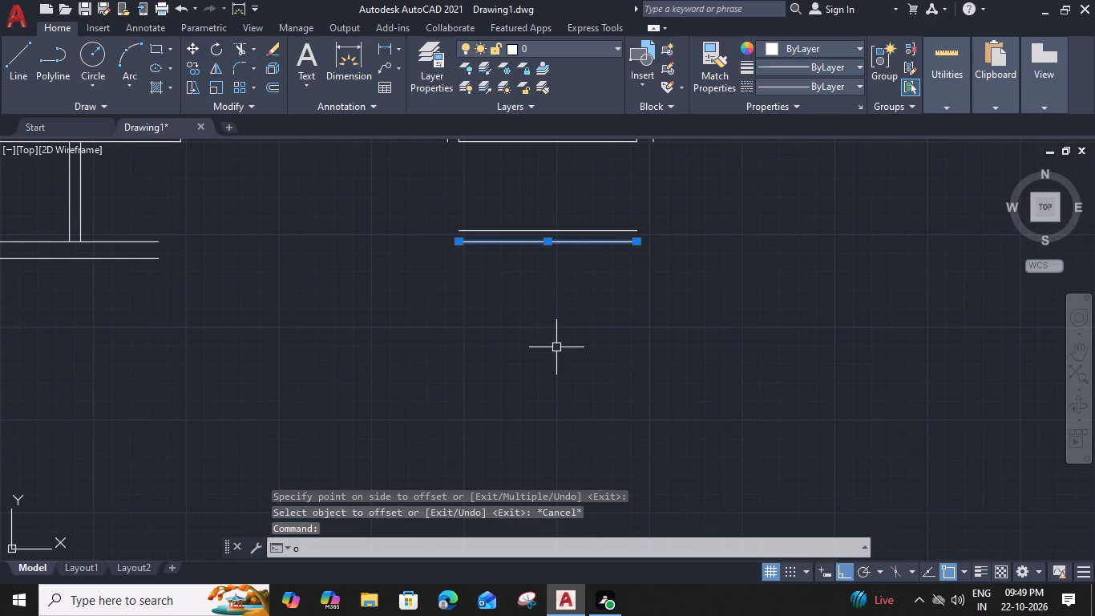
pyautogui.write("4'")
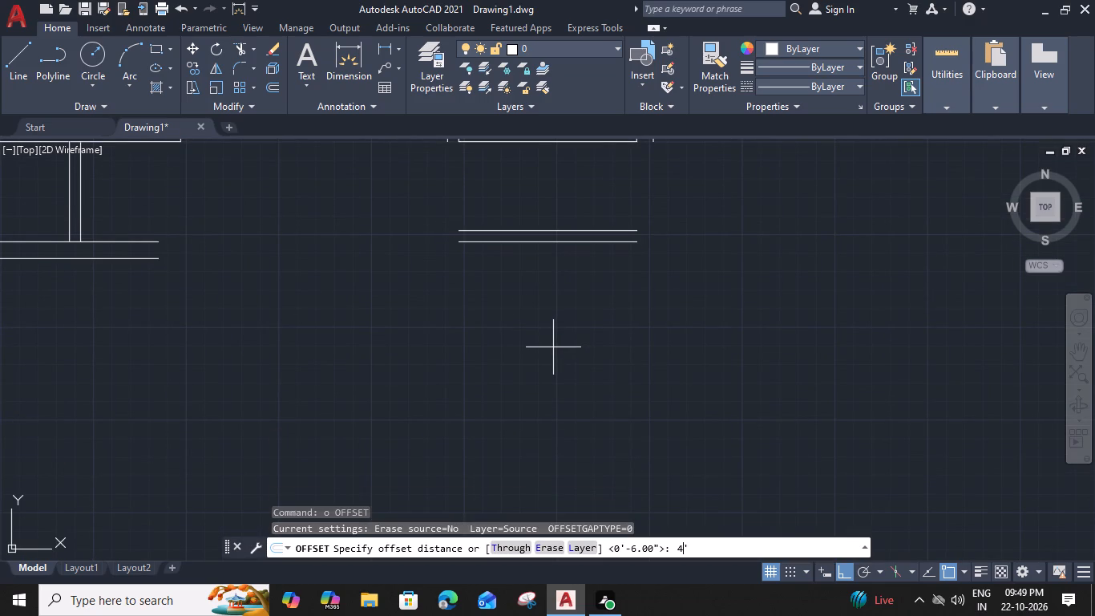
pyautogui.press('space')
pyautogui.click(549, 371)
pyautogui.press('Escape')
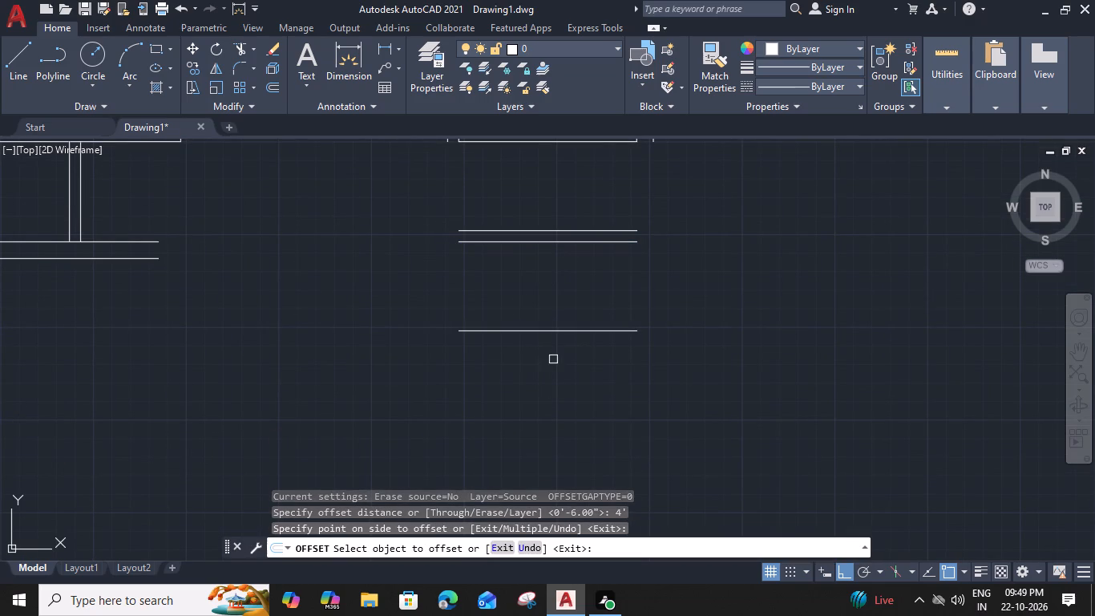
# Offset the newest horizontal line 6" downward to form the second partition below the room.
pyautogui.click(572, 330)
pyautogui.press('o')
pyautogui.press('space')
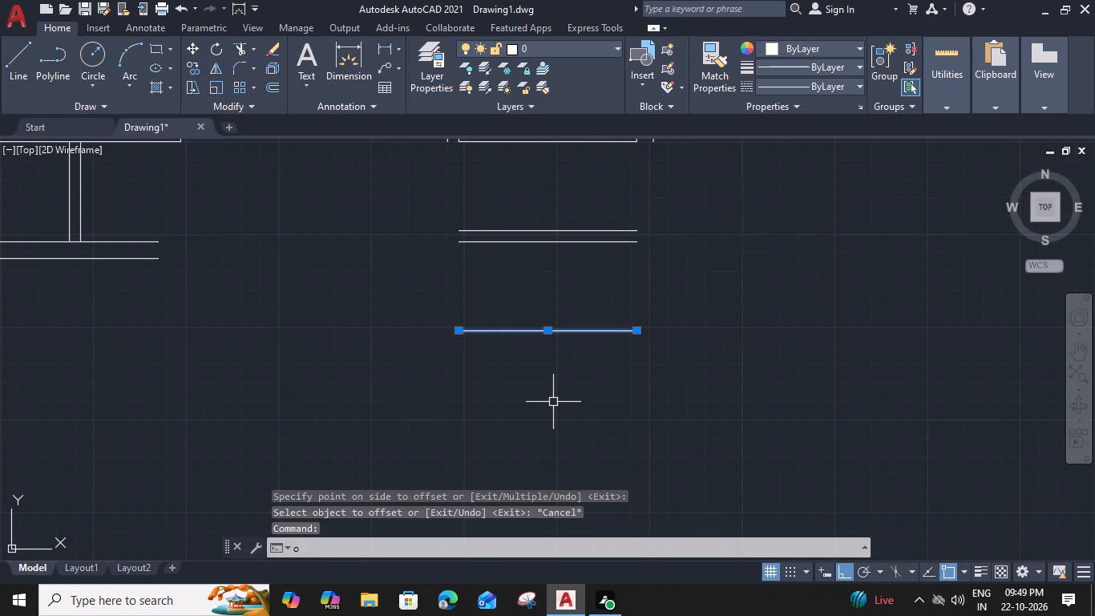
pyautogui.write('6')
pyautogui.hotkey('shift', '"')
pyautogui.press('Return')
pyautogui.click(552, 415)
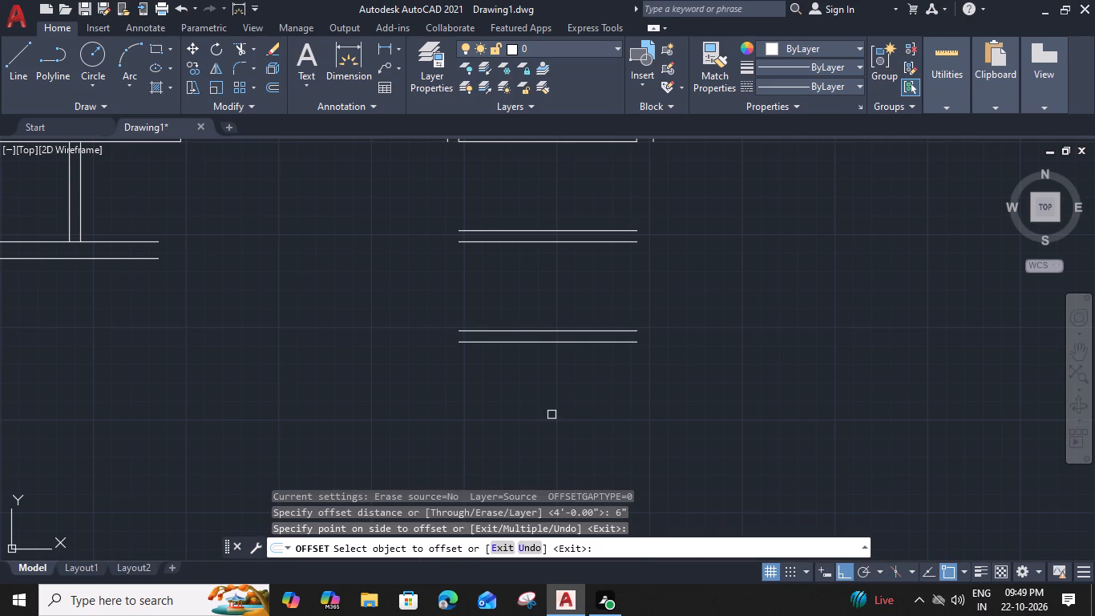
pyautogui.press('Escape')
# Offset the second partition's lower line 13' downward.
pyautogui.moveTo(549, 407); pyautogui.dragTo(542, 318, button='middle')
pyautogui.click(564, 256)
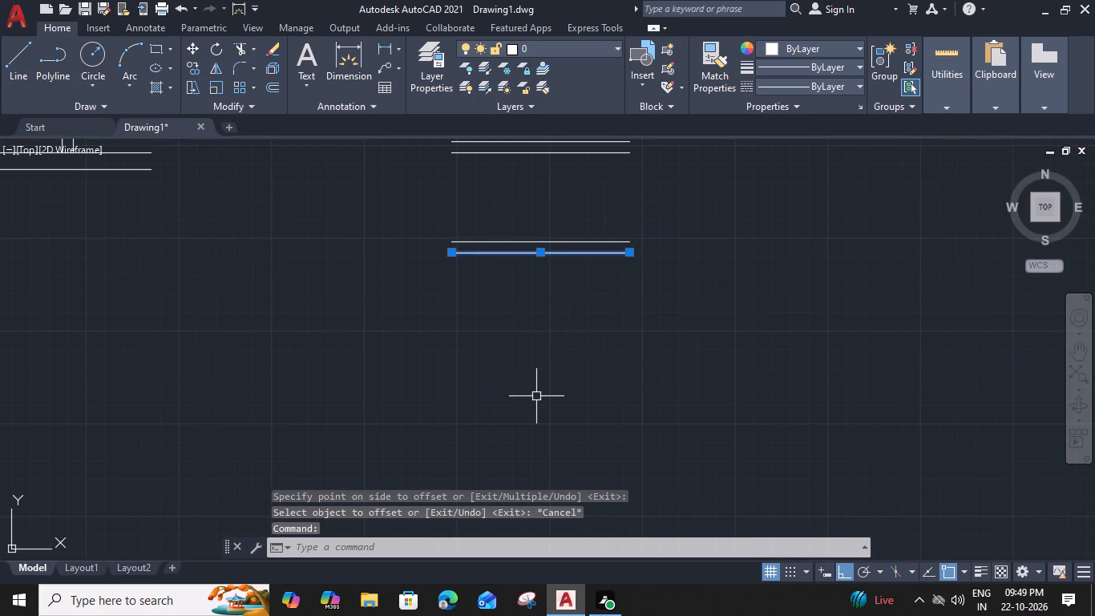
pyautogui.write('o 1')
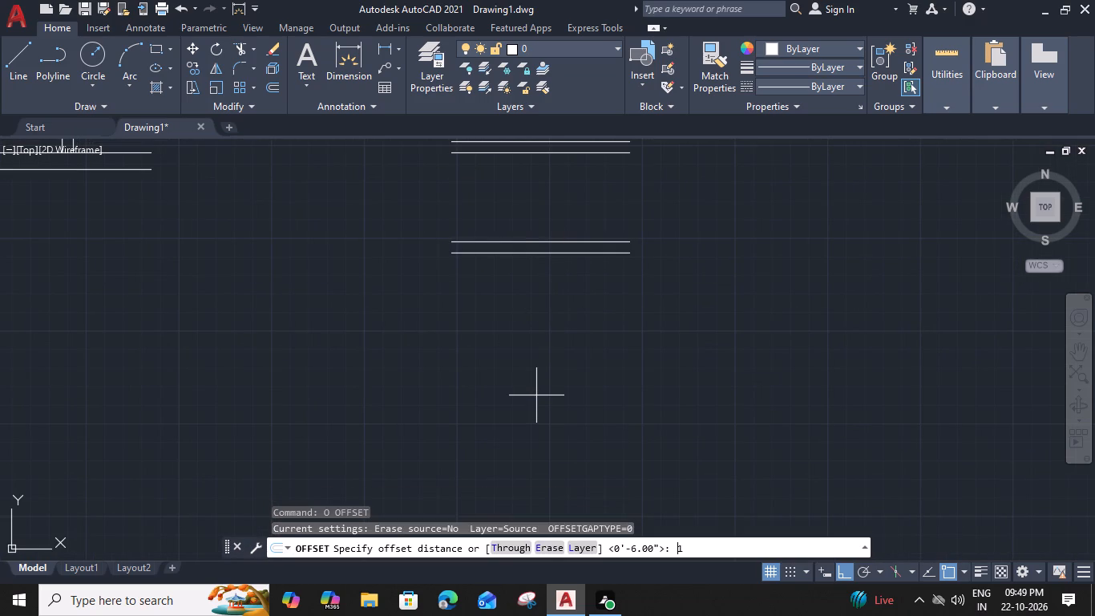
pyautogui.press('3')
pyautogui.press("'")
pyautogui.press('space')
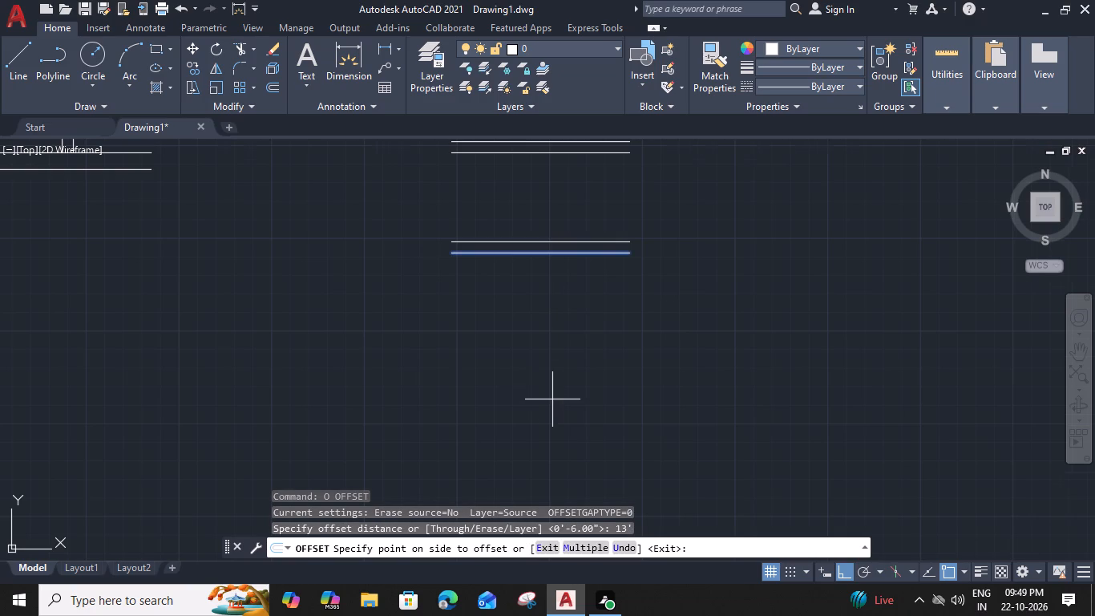
pyautogui.scroll(-1, 553, 399)
pyautogui.moveTo(554, 399); pyautogui.dragTo(560, 315, button='middle')
pyautogui.click(555, 364)
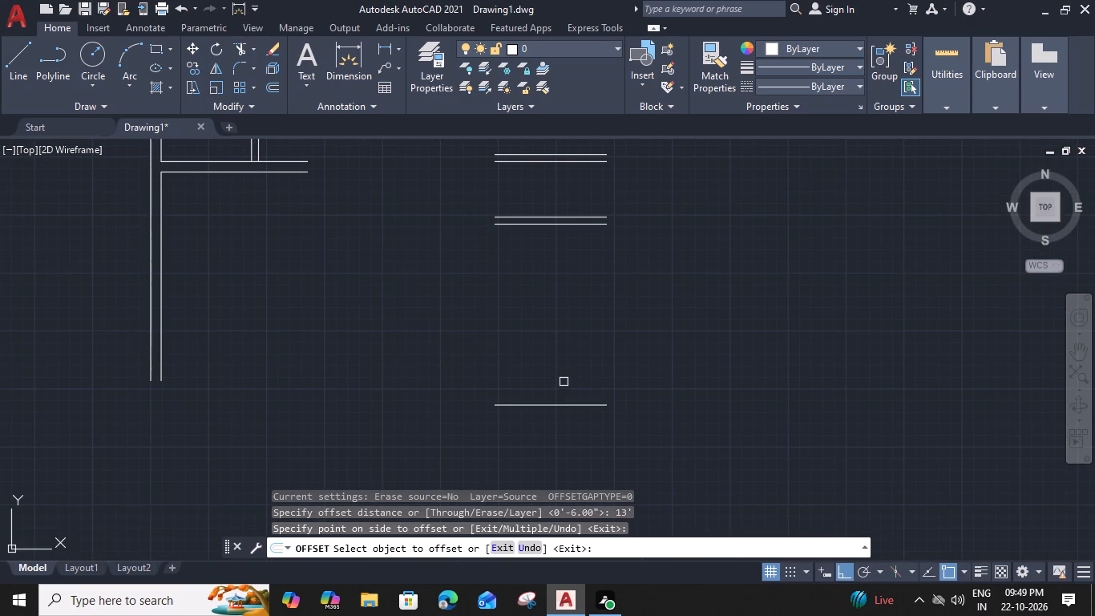
pyautogui.press('Escape')
# Offset the new line at the bottom of the 13' space 9" downward to form a thick wall.
pyautogui.moveTo(564, 375); pyautogui.dragTo(565, 327, button='middle')
pyautogui.click(570, 356)
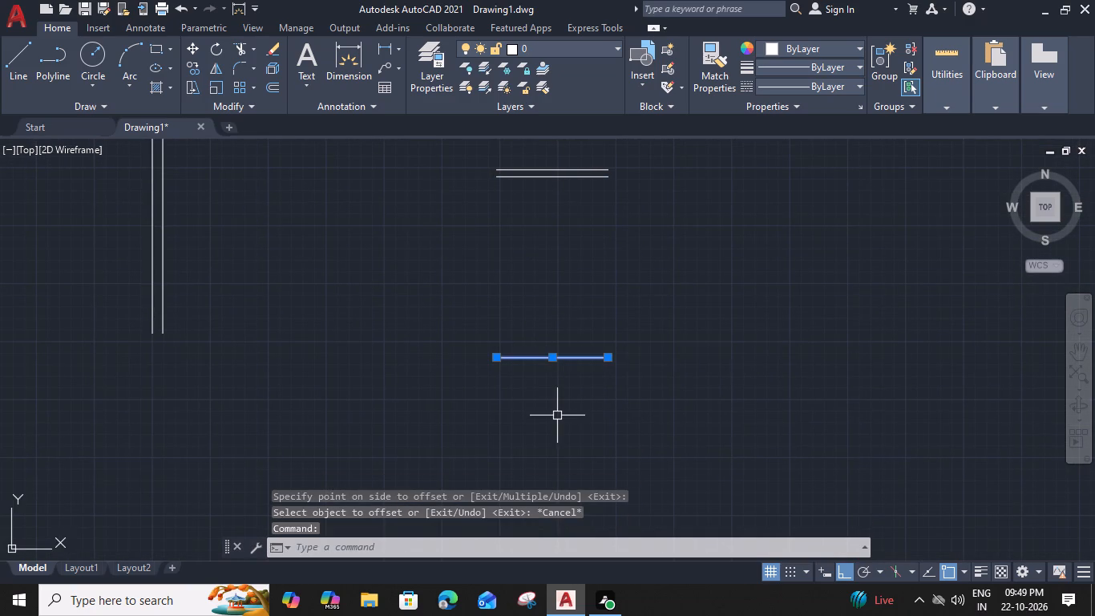
pyautogui.press('o')
pyautogui.press('space')
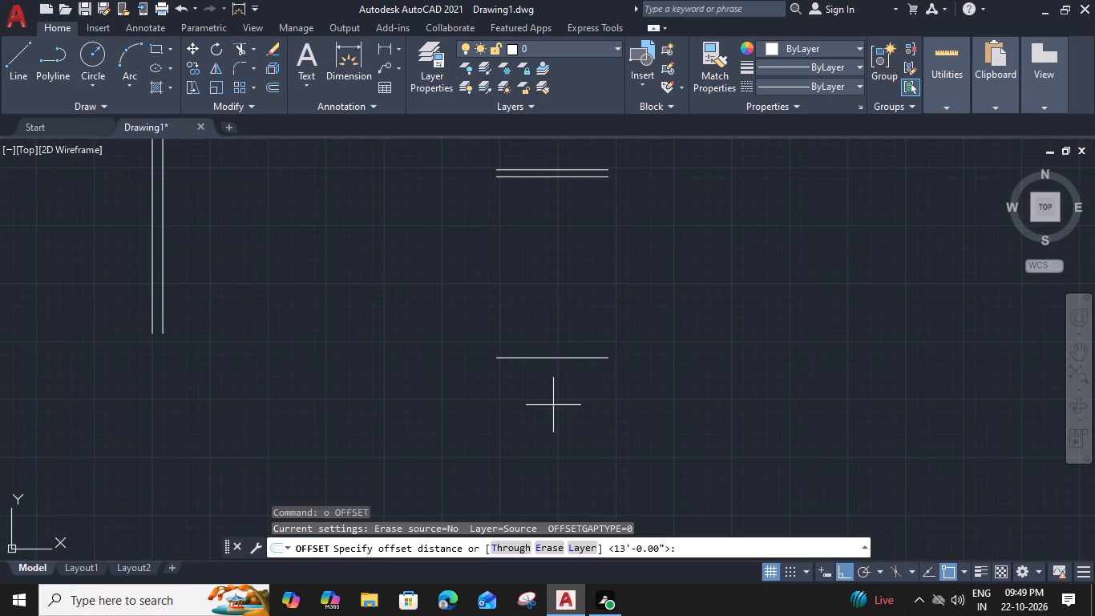
pyautogui.press('9')
pyautogui.hotkey('shift', '"')
pyautogui.press('Return')
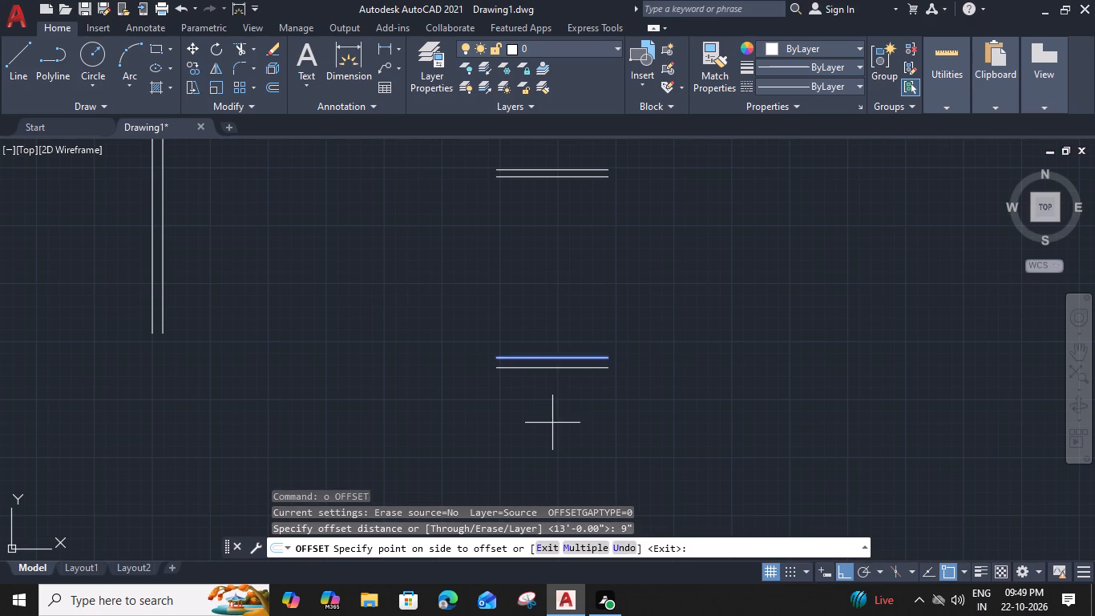
pyautogui.click(552, 423)
pyautogui.press('Escape')
# Offset the lower line of the 9" wall 5' downward.
pyautogui.moveTo(552, 415); pyautogui.dragTo(564, 334, button='middle')
pyautogui.click(582, 288)
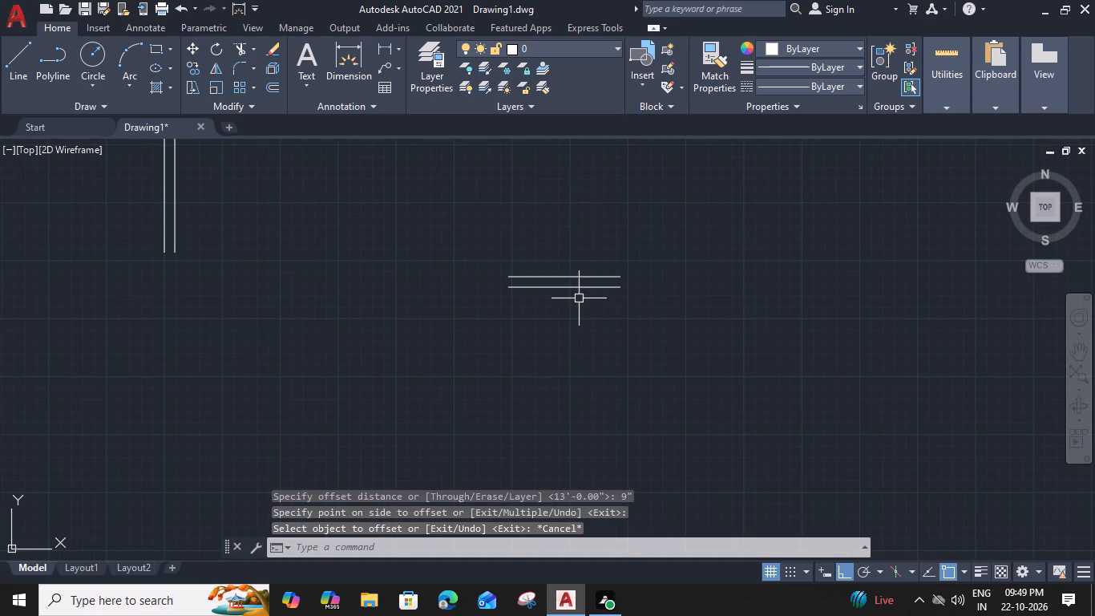
pyautogui.press('o')
pyautogui.press('space')
pyautogui.write("5'")
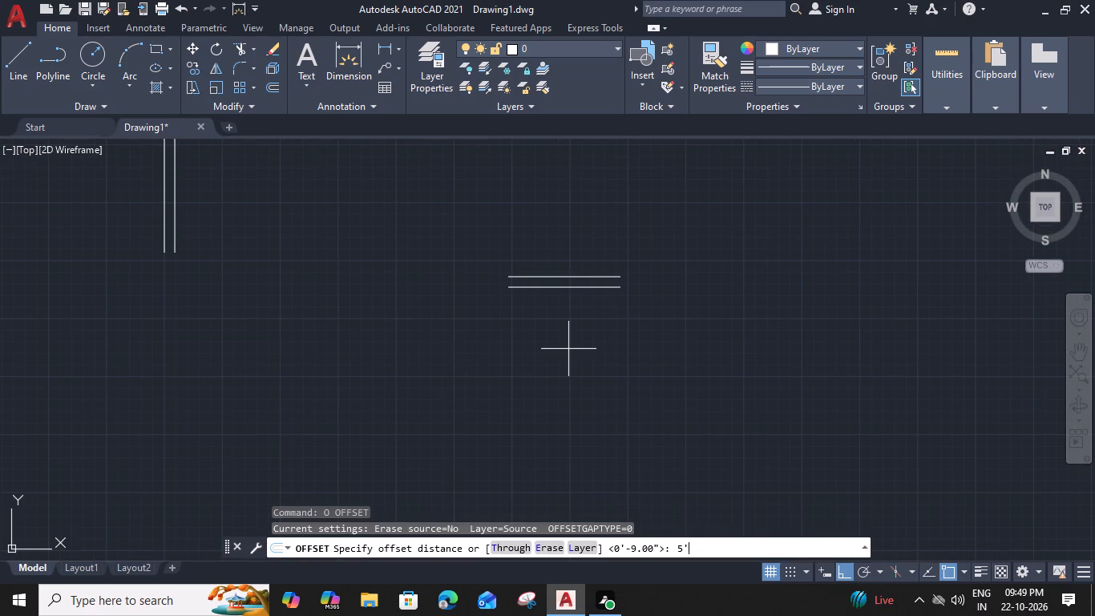
pyautogui.press('space')
pyautogui.click(552, 405)
pyautogui.press('Escape')
# Offset the lowest horizontal line 6" downward to form the bottom wall's thickness.
pyautogui.moveTo(551, 399); pyautogui.dragTo(562, 324, button='middle')
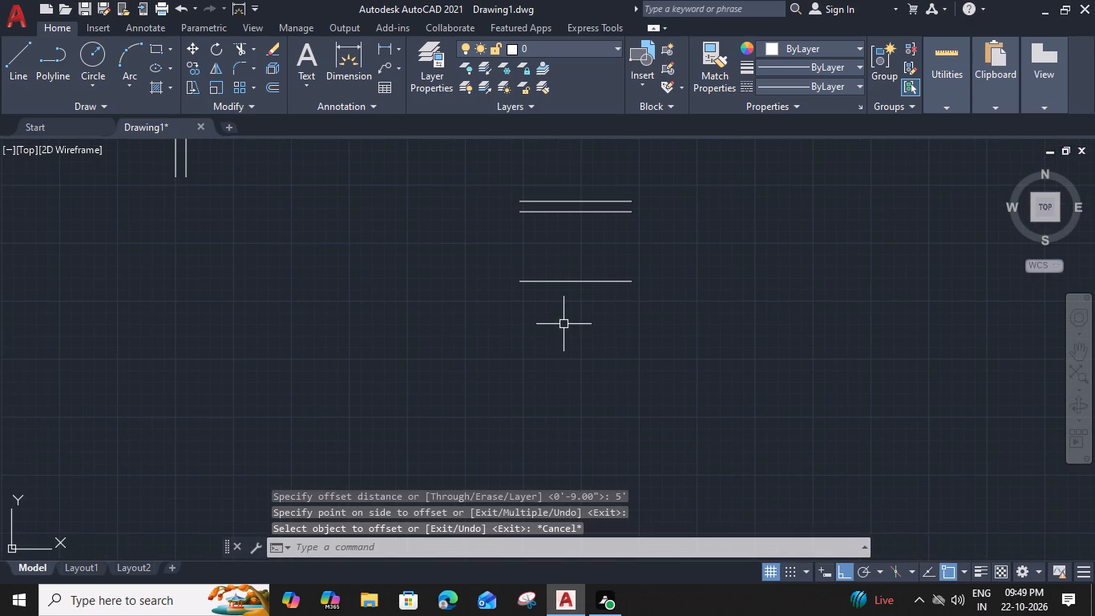
pyautogui.click(588, 282)
pyautogui.write('o 5')
pyautogui.press('BackSpace')
pyautogui.write('6"')
pyautogui.press('Return')
pyautogui.click(568, 379)
pyautogui.press('Escape')
# Fillet the lowest wall's upper and lower lines with the right outer wall's inner and outer lines to close the bottom corner.
pyautogui.moveTo(602, 306); pyautogui.dragTo(596, 320, button='middle')
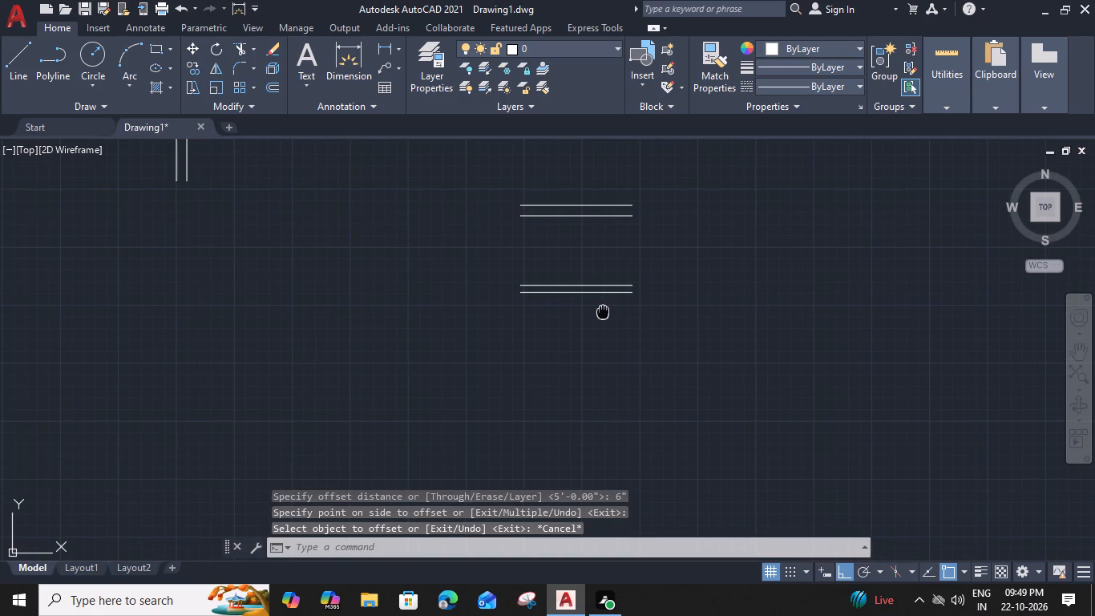
pyautogui.moveTo(596, 320); pyautogui.dragTo(511, 415, button='middle')
pyautogui.press('f')
pyautogui.press('space')
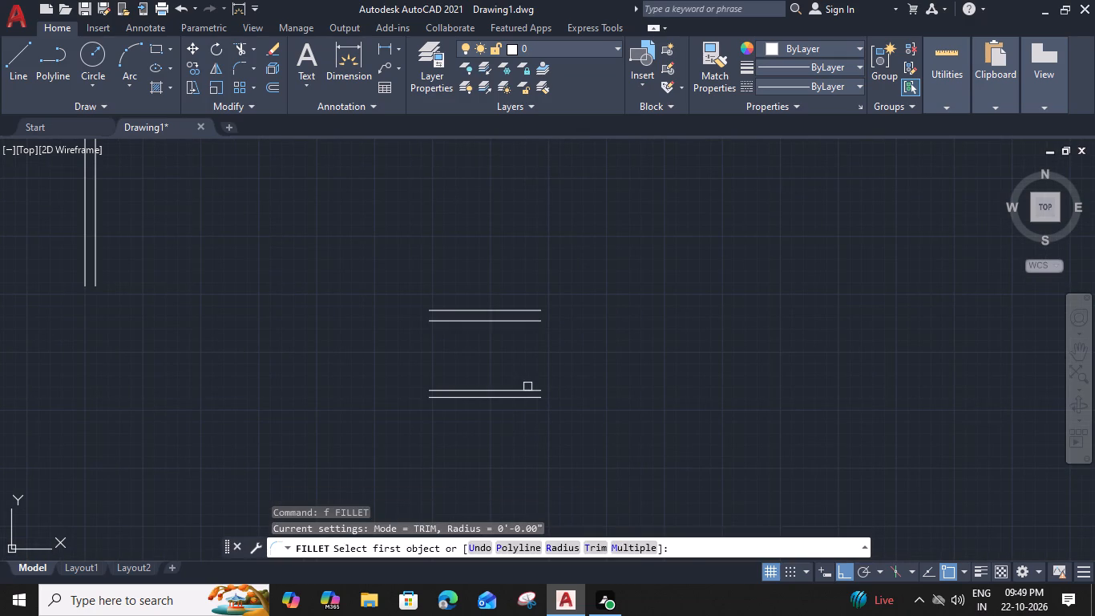
pyautogui.click(528, 388)
pyautogui.moveTo(565, 309); pyautogui.dragTo(526, 548, button='middle')
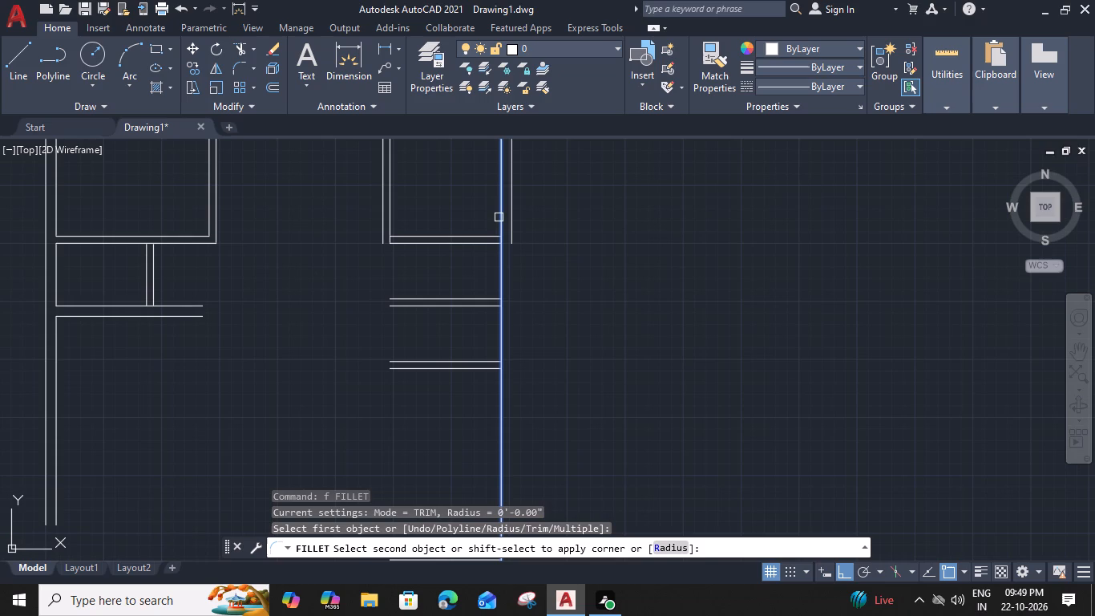
pyautogui.click(499, 213)
pyautogui.moveTo(507, 466); pyautogui.dragTo(524, 169, button='middle')
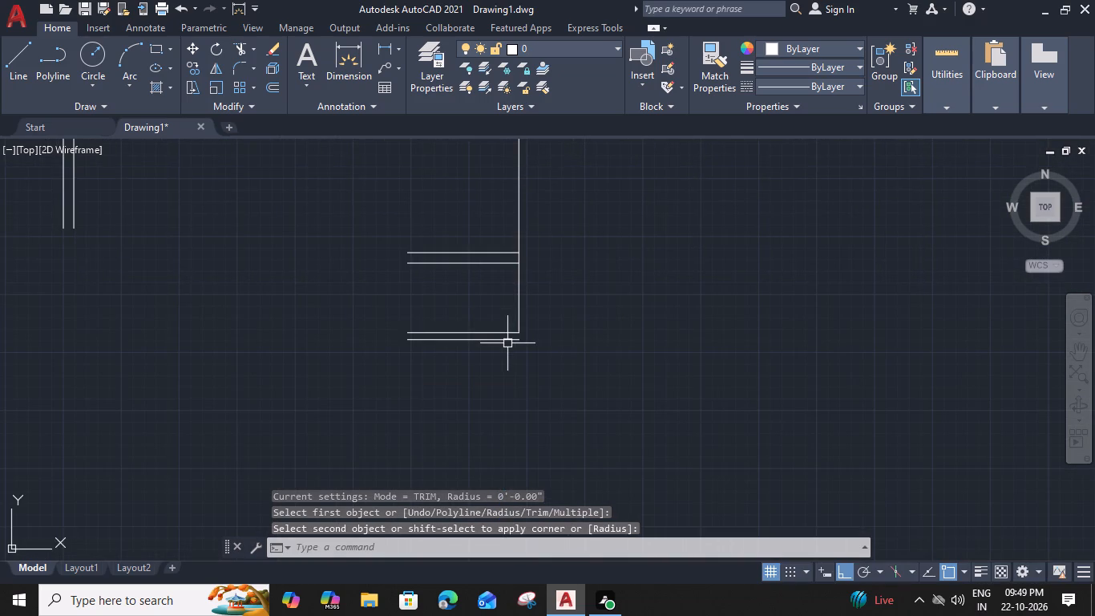
pyautogui.press('f')
pyautogui.press('space')
pyautogui.click(505, 341)
pyautogui.moveTo(560, 199); pyautogui.dragTo(539, 404, button='middle')
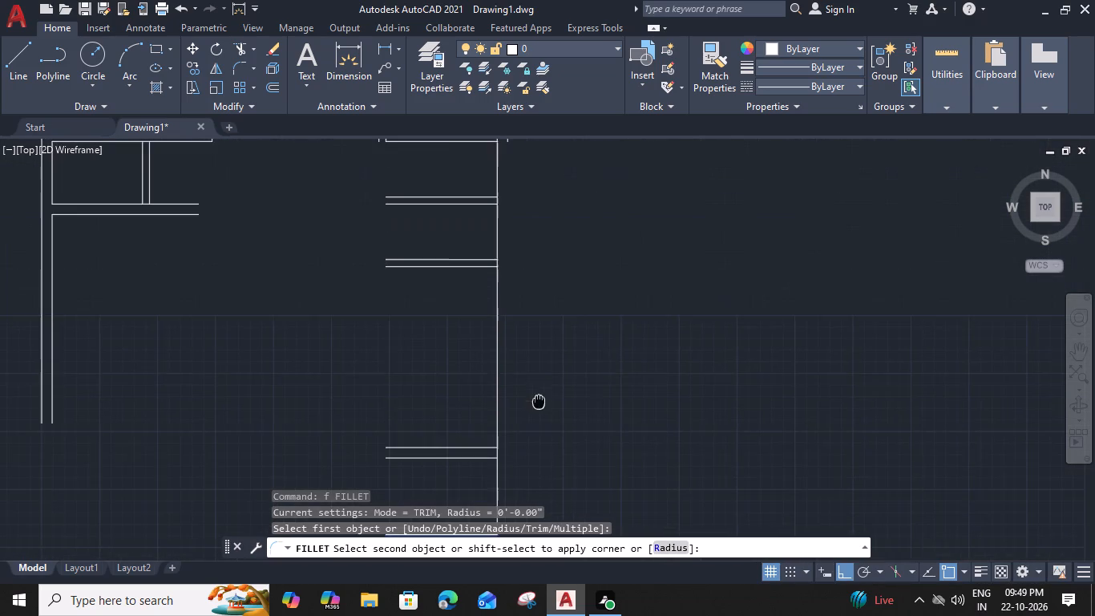
pyautogui.click(510, 148)
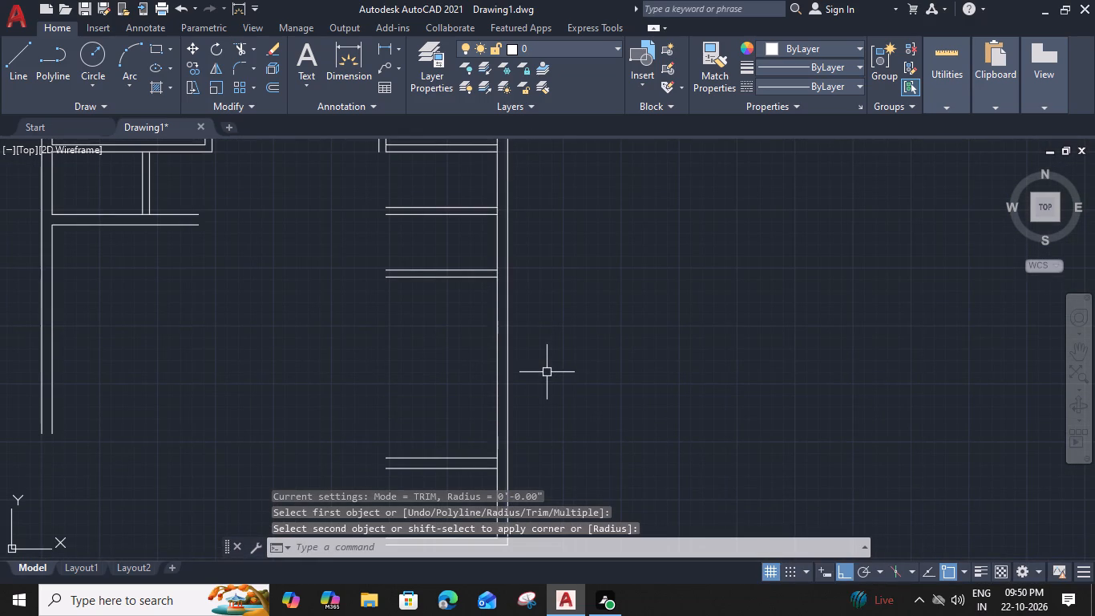
# Trim the right wall's inner line between the paired lines of the three 6" partitions and the 9" wall joining it.
pyautogui.moveTo(549, 362); pyautogui.dragTo(594, 388, button='middle')
pyautogui.write('tr')
pyautogui.press('space')
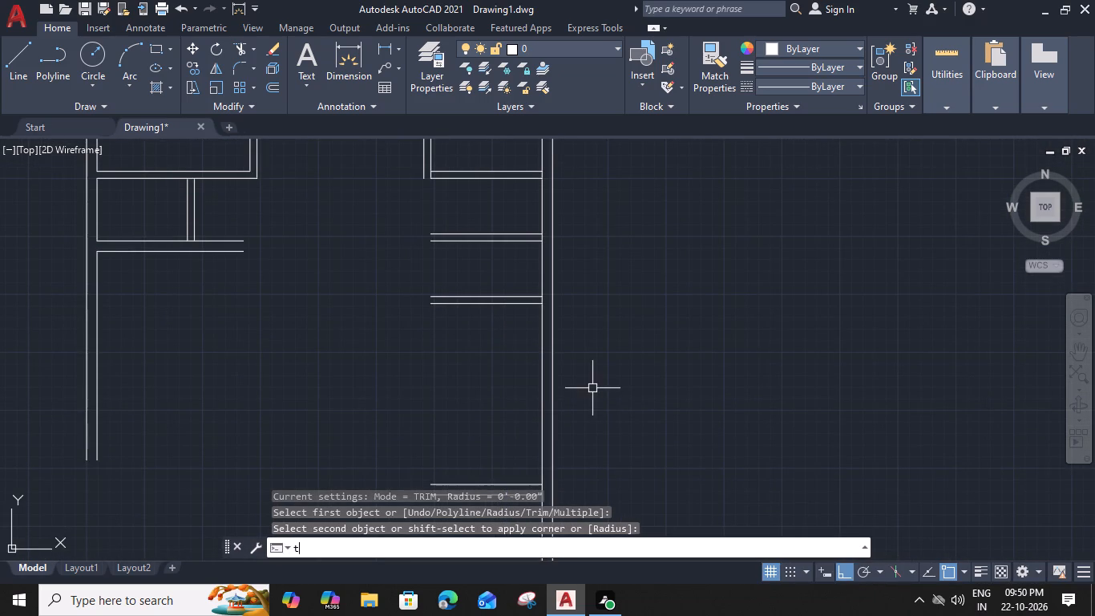
pyautogui.moveTo(511, 269); pyautogui.dragTo(521, 318, button='middle')
pyautogui.scroll(3, 529, 224)
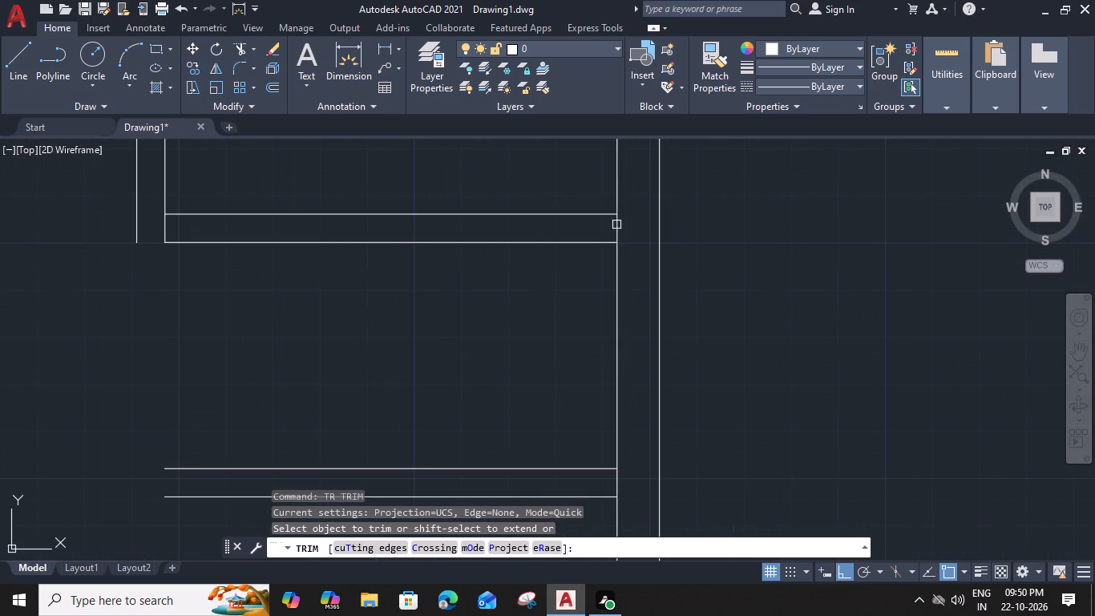
pyautogui.click(618, 225)
pyautogui.scroll(-1, 618, 228)
pyautogui.scroll(1, 620, 365)
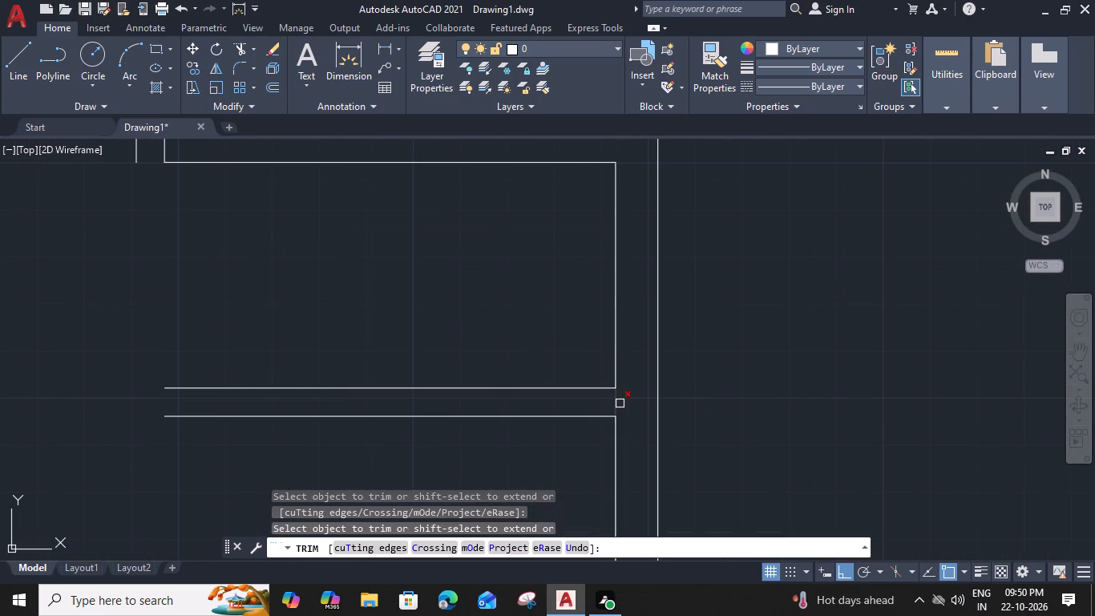
pyautogui.click(620, 403)
pyautogui.click(600, 402)
pyautogui.scroll(-2, 600, 402)
pyautogui.moveTo(580, 428); pyautogui.dragTo(580, 269, button='middle')
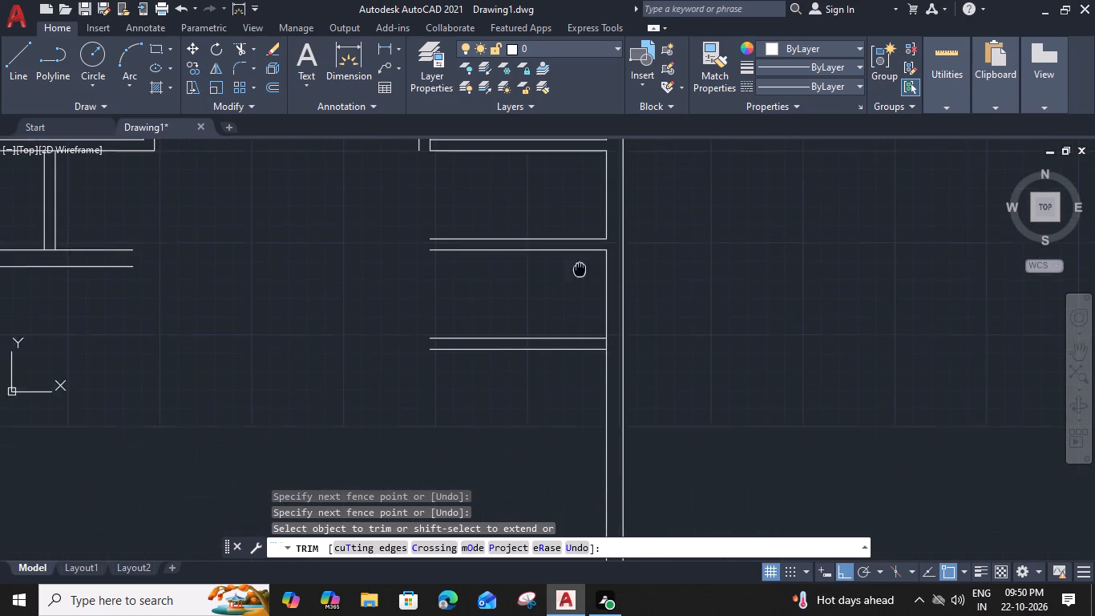
pyautogui.scroll(1, 622, 356)
pyautogui.click(595, 338)
pyautogui.scroll(-2, 595, 338)
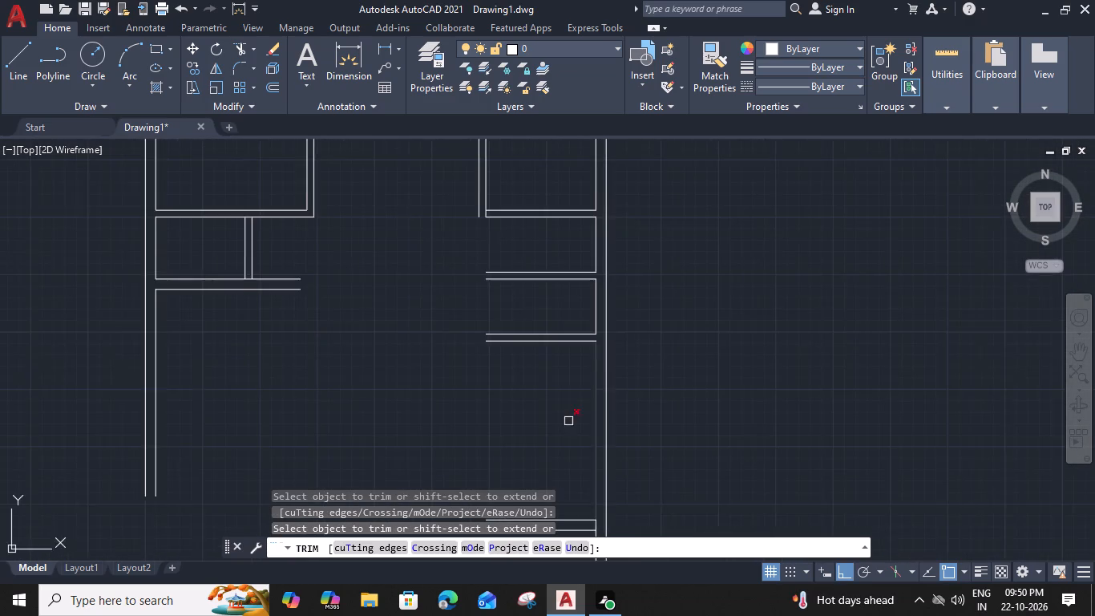
pyautogui.moveTo(569, 417); pyautogui.dragTo(560, 238, button='middle')
pyautogui.scroll(3, 582, 376)
pyautogui.click(605, 267)
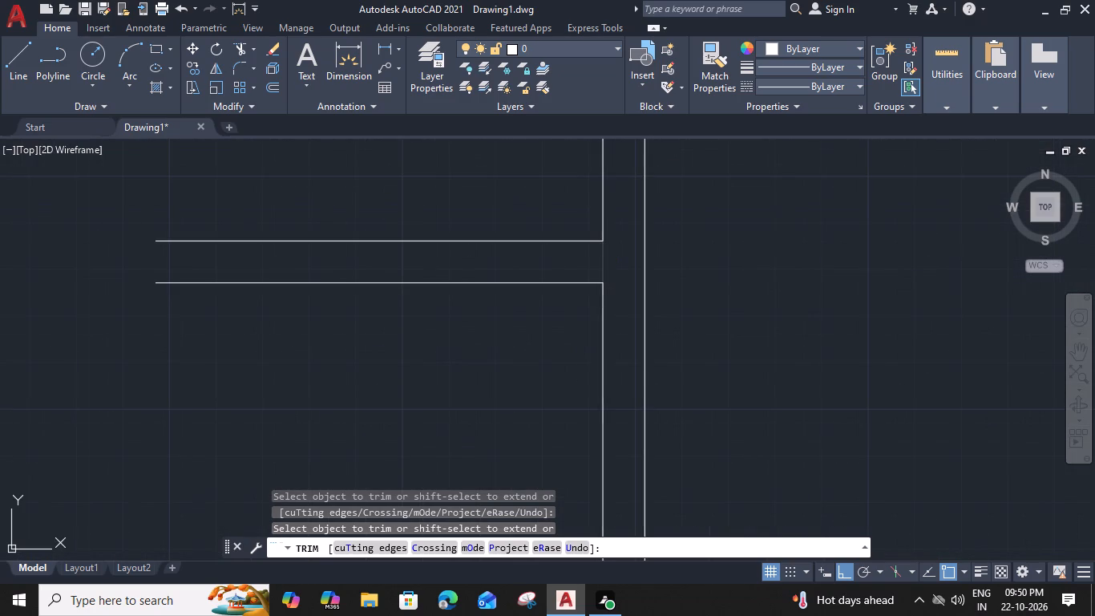
# Fillet the outer and inner lines of the right-hand room's left and bottom partitions to close its lower-left corner.
pyautogui.scroll(-2, 605, 266)
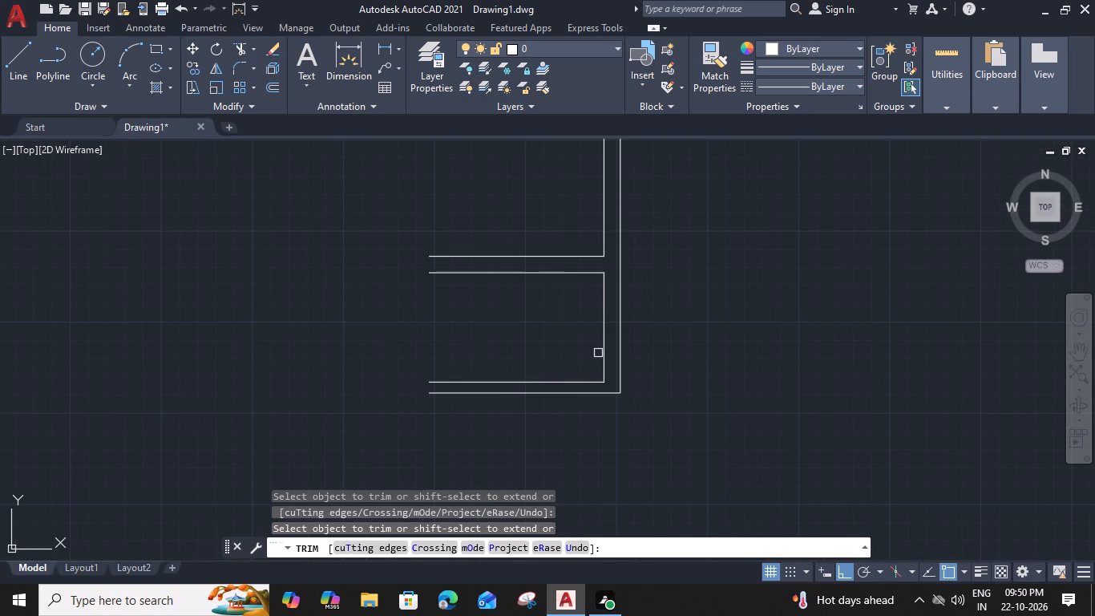
pyautogui.press('Escape')
pyautogui.moveTo(438, 280); pyautogui.dragTo(549, 615, button='middle')
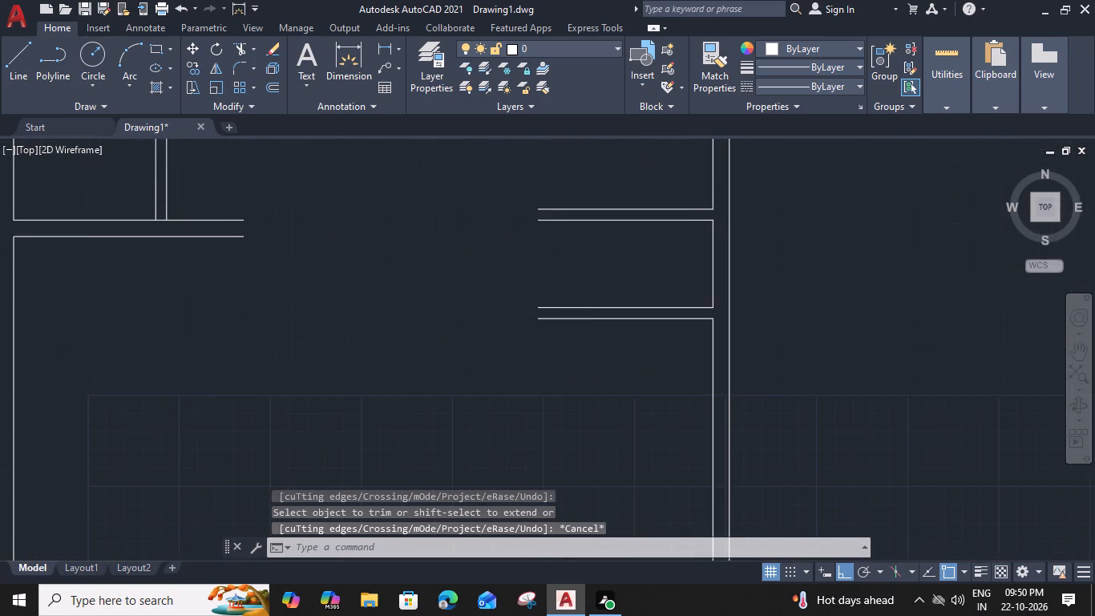
pyautogui.middleClick(621, 253)
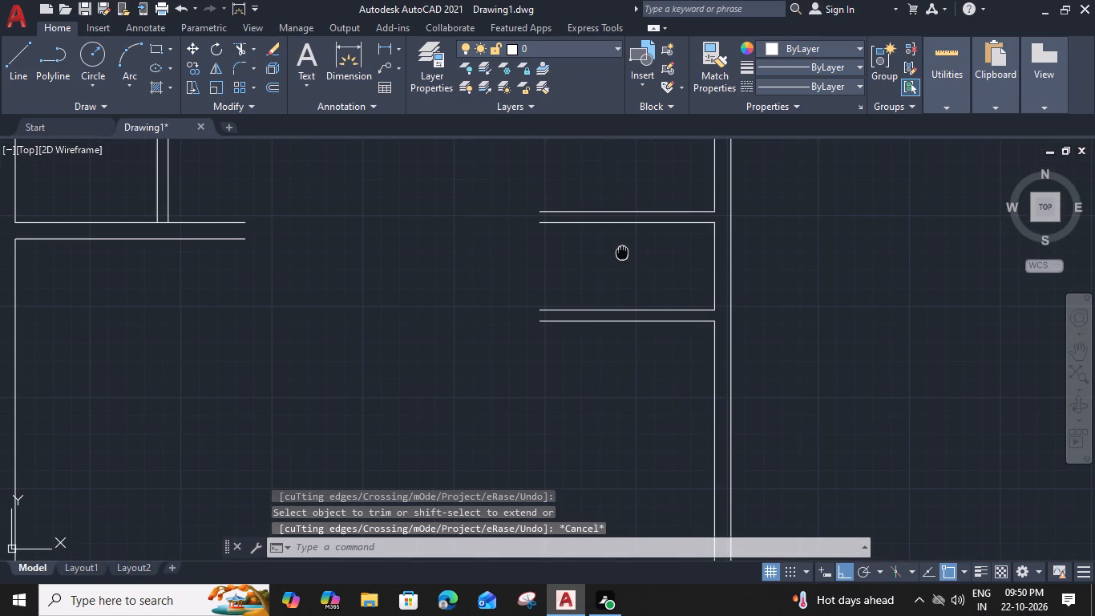
pyautogui.scroll(-2, 622, 253)
pyautogui.moveTo(622, 253); pyautogui.dragTo(592, 354, button='middle')
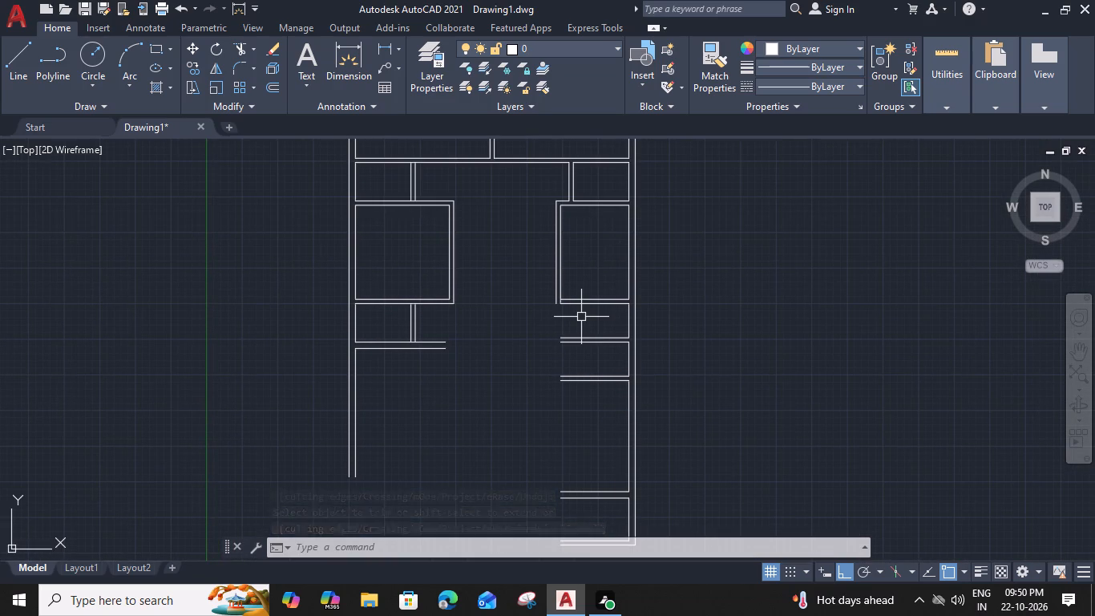
pyautogui.write('f')
pyautogui.press('space')
pyautogui.scroll(3, 579, 306)
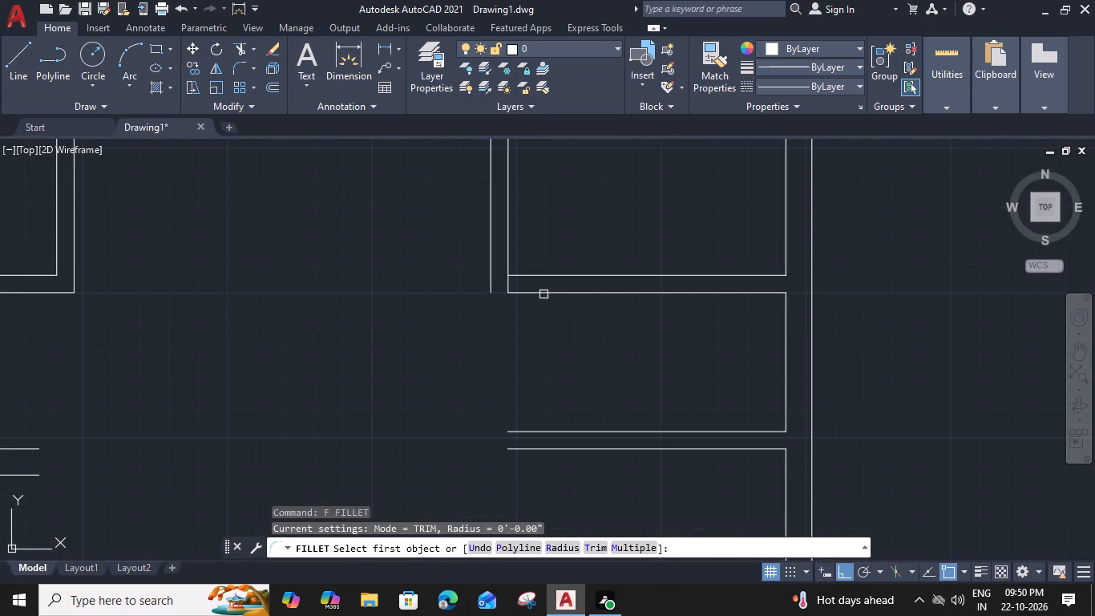
pyautogui.click(540, 290)
pyautogui.click(489, 274)
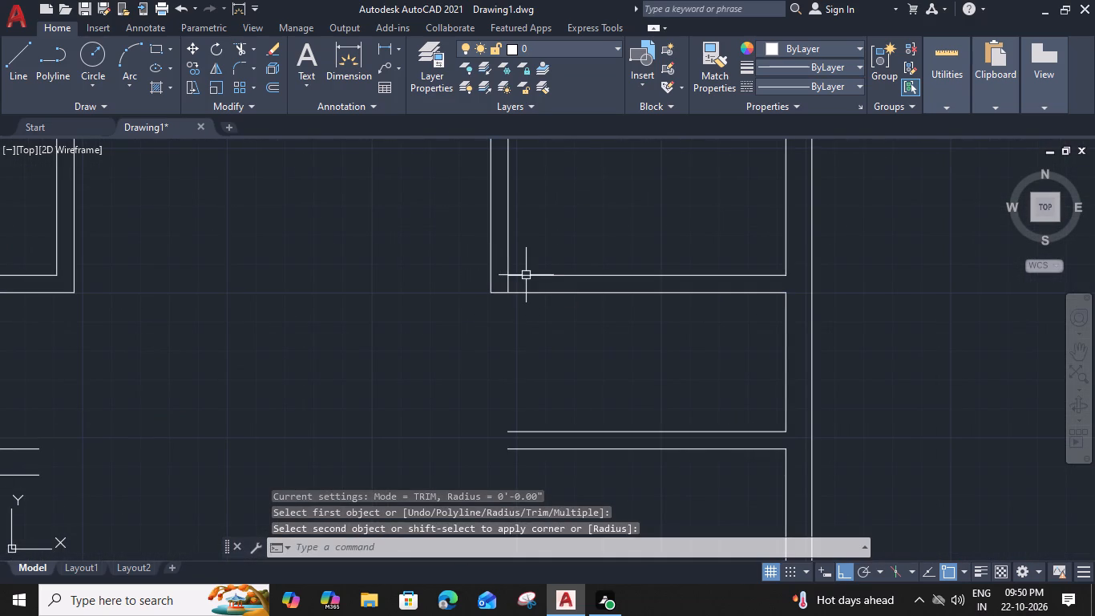
pyautogui.write('f')
pyautogui.press('space')
pyautogui.click(526, 276)
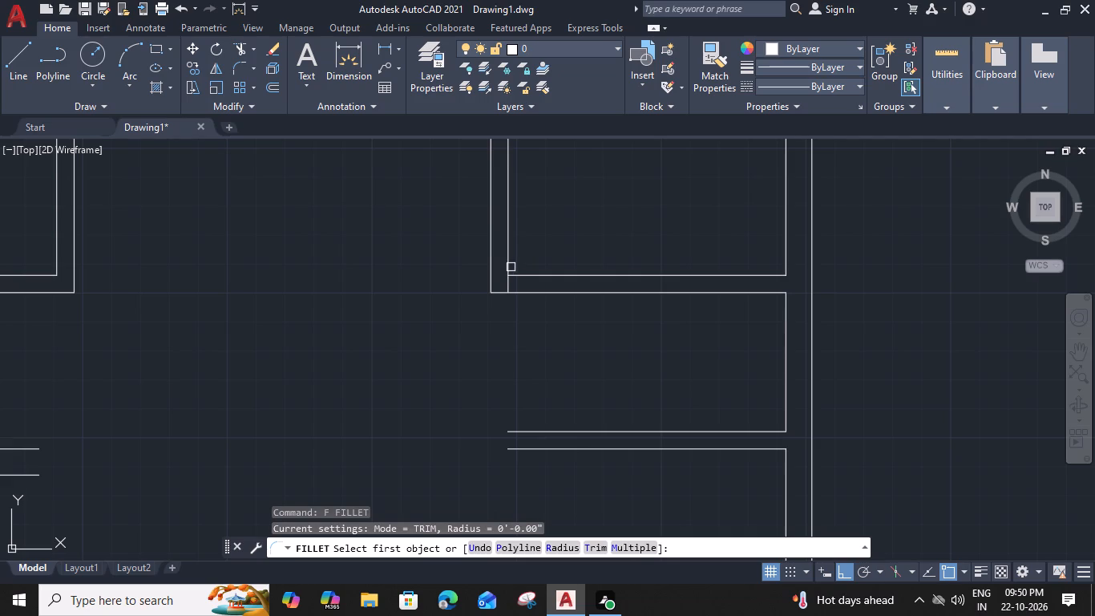
pyautogui.click(510, 265)
pyautogui.click(527, 278)
pyautogui.press('Escape')
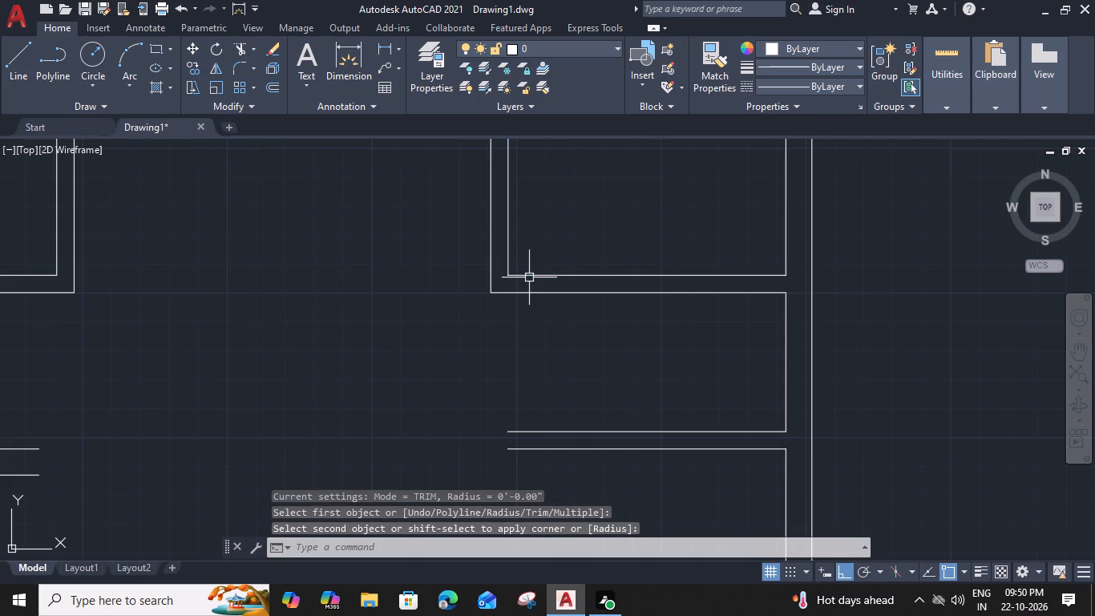
# Offset the right wall's inner line 5'6" leftward in the small room directly below the closed corner.
pyautogui.moveTo(689, 367); pyautogui.dragTo(646, 286, button='middle')
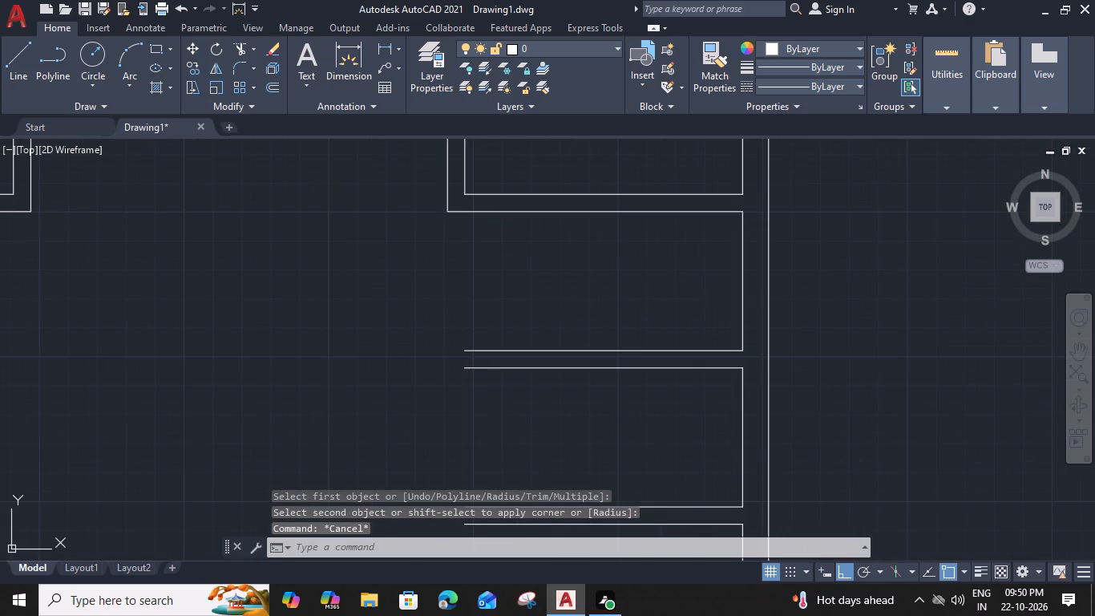
pyautogui.click(742, 299)
pyautogui.press('o')
pyautogui.press('space')
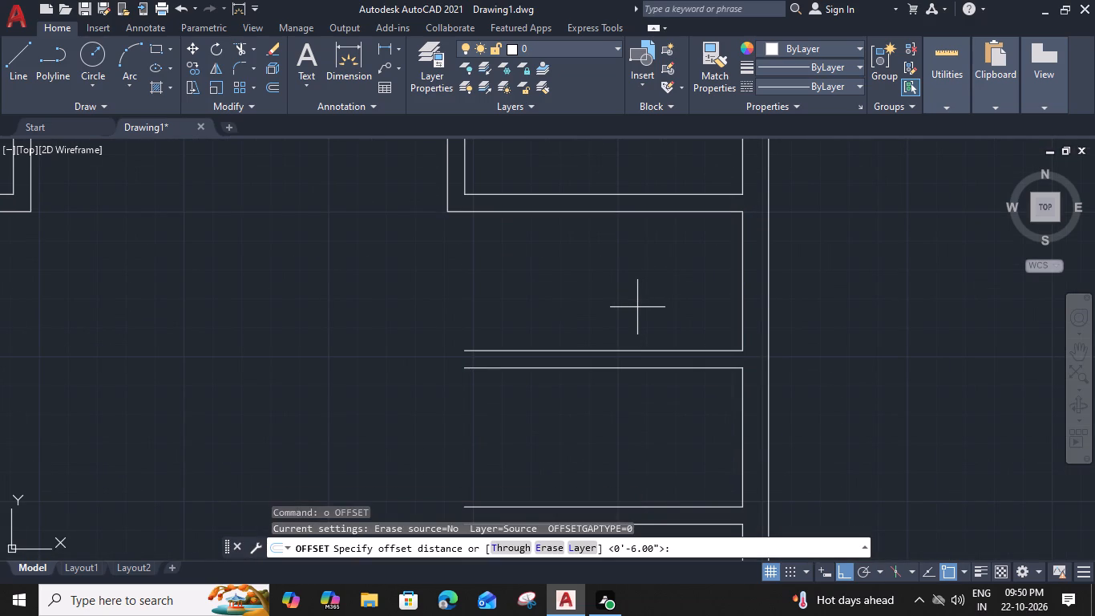
pyautogui.press('5')
pyautogui.press("'")
pyautogui.press('6')
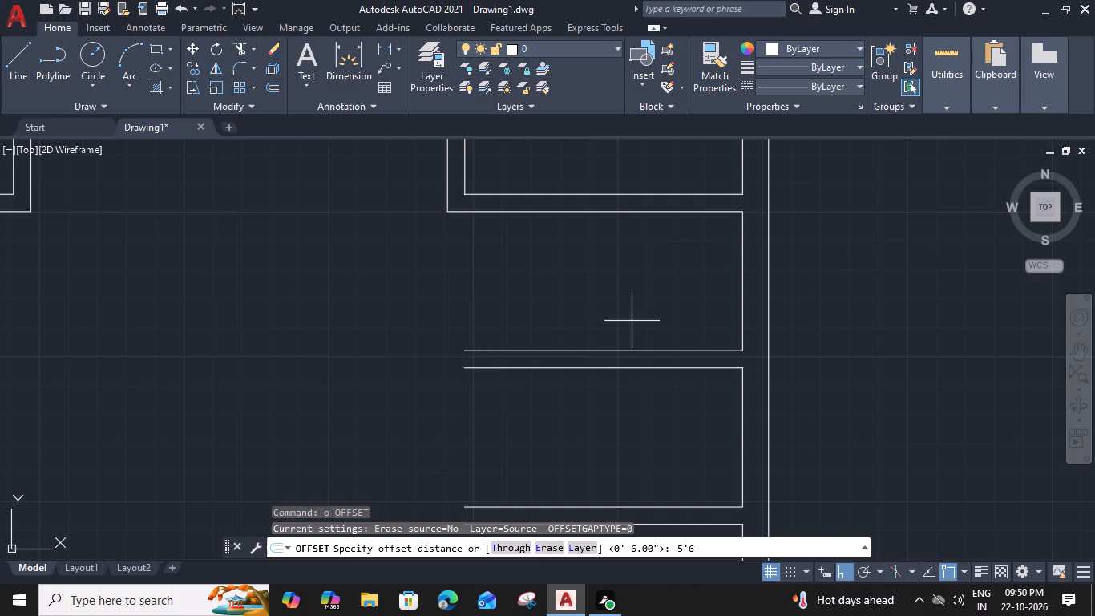
pyautogui.hotkey('shift', '"')
pyautogui.press('Return')
pyautogui.click(541, 307)
pyautogui.press('Escape')
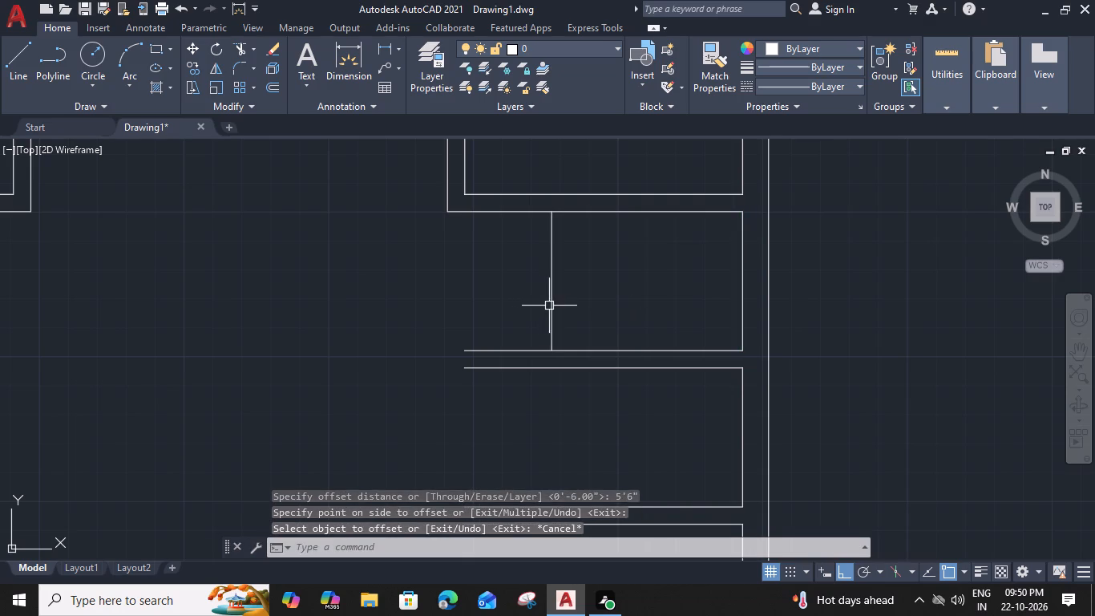
# Offset the new vertical line 6" leftward to form the partition's thickness.
pyautogui.moveTo(552, 306); pyautogui.dragTo(511, 316)
pyautogui.press('o')
pyautogui.press('space')
pyautogui.write('6"')
pyautogui.press('Return')
pyautogui.click(434, 322)
pyautogui.press('Escape')
# Trim the upper horizontal wall's lower line between the two lines of the new 6" partition.
pyautogui.moveTo(517, 383); pyautogui.dragTo(509, 342, button='middle')
pyautogui.press('t')
pyautogui.press('r')
pyautogui.press('space')
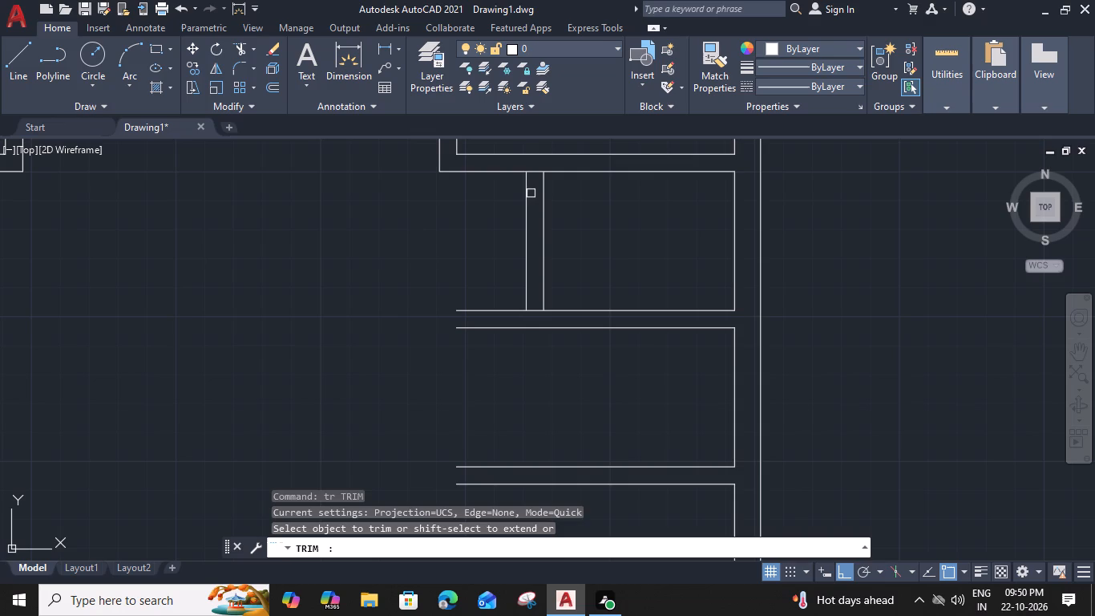
pyautogui.click(536, 173)
pyautogui.press('Escape')
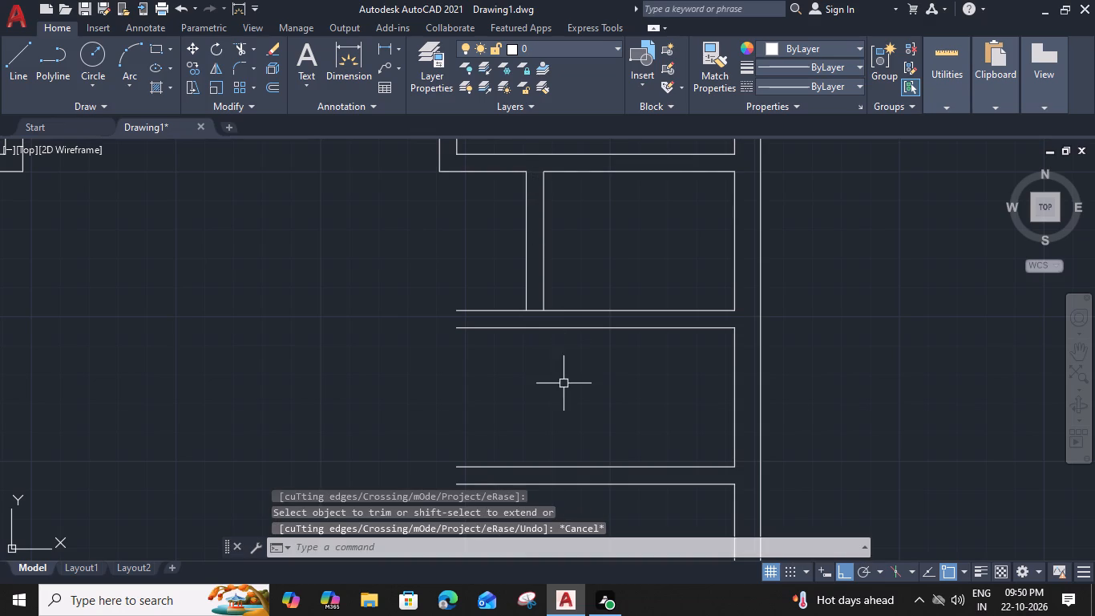
# Offset the right wall's inner line 8' leftward in the next small room below.
pyautogui.moveTo(566, 375); pyautogui.dragTo(550, 289, button='middle')
pyautogui.click(717, 309)
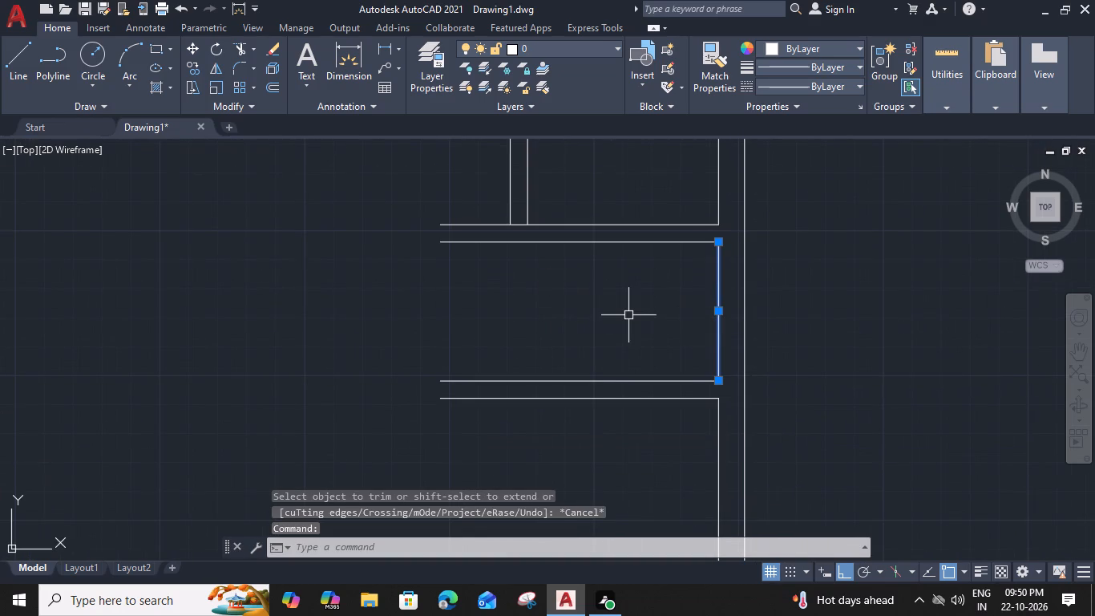
pyautogui.press('o')
pyautogui.press('space')
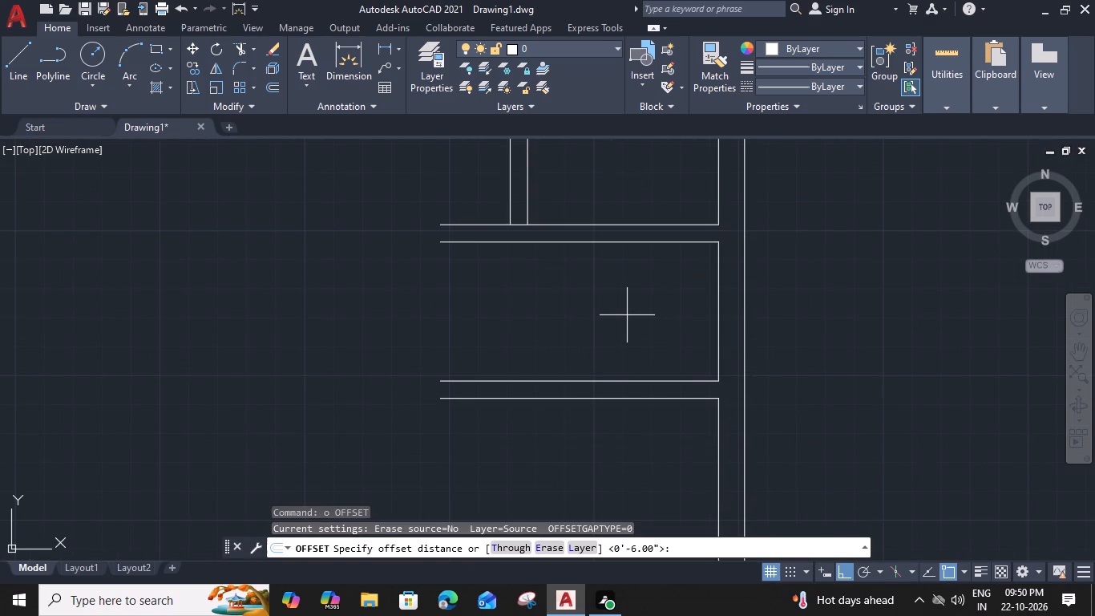
pyautogui.write("8'")
pyautogui.press('space')
pyautogui.click(549, 313)
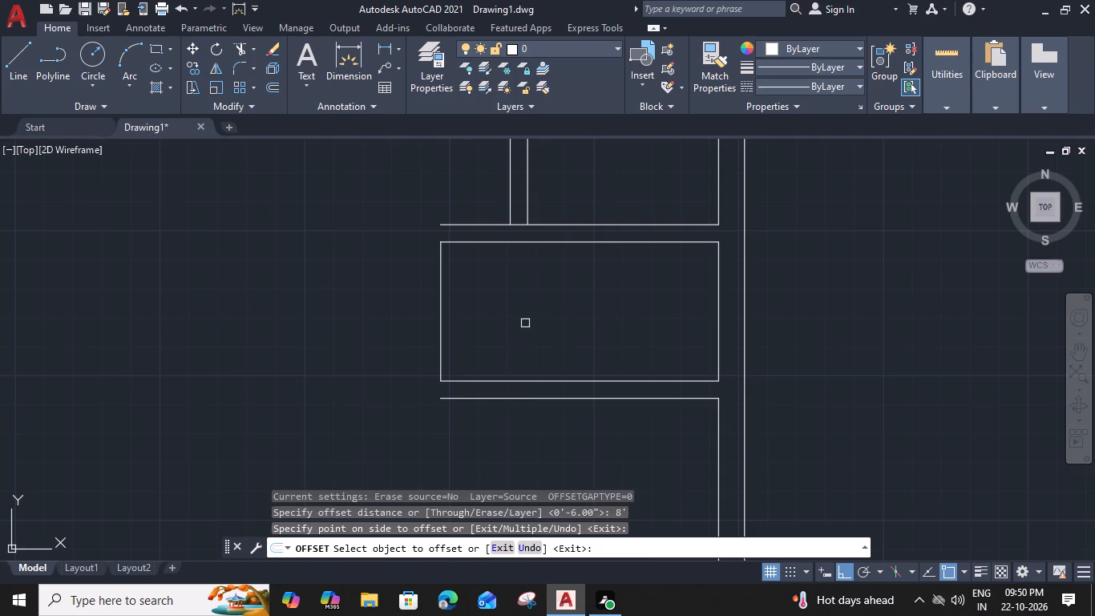
pyautogui.press('Escape')
# Offset the 8' room's left line 6" leftward to form its partition thickness.
pyautogui.moveTo(515, 320); pyautogui.dragTo(558, 314, button='middle')
pyautogui.click(485, 302)
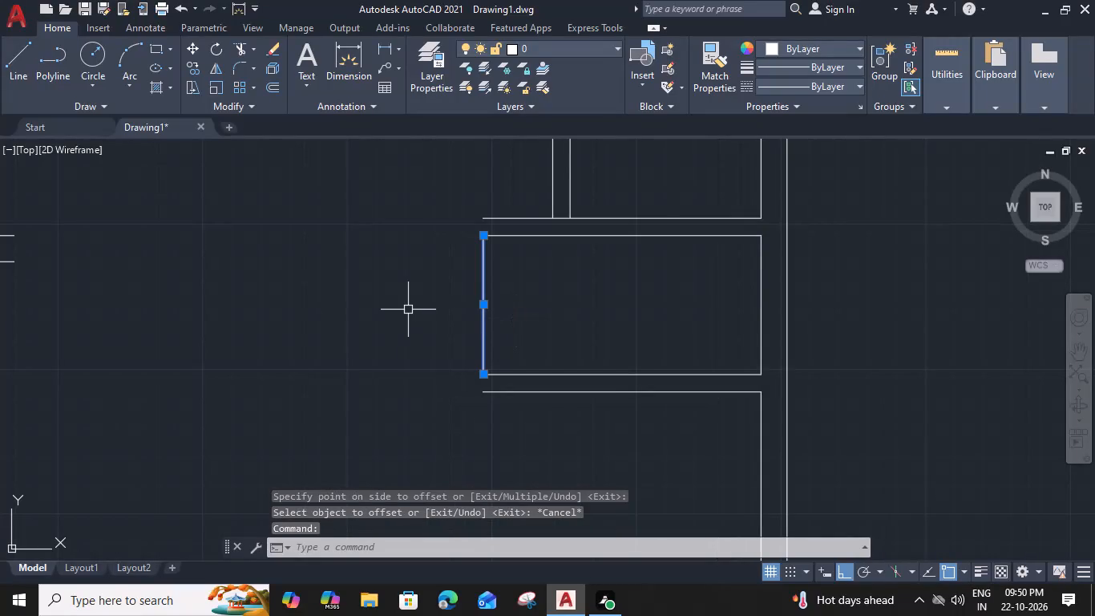
pyautogui.write('o')
pyautogui.press('space')
pyautogui.write('6"')
pyautogui.press('Return')
pyautogui.click(356, 317)
pyautogui.press('Escape')
# Extend the 8' room's outer partition line and upper wall line to meet, trimming the excess to close the upper-left corner.
pyautogui.moveTo(465, 364); pyautogui.dragTo(470, 320, button='middle')
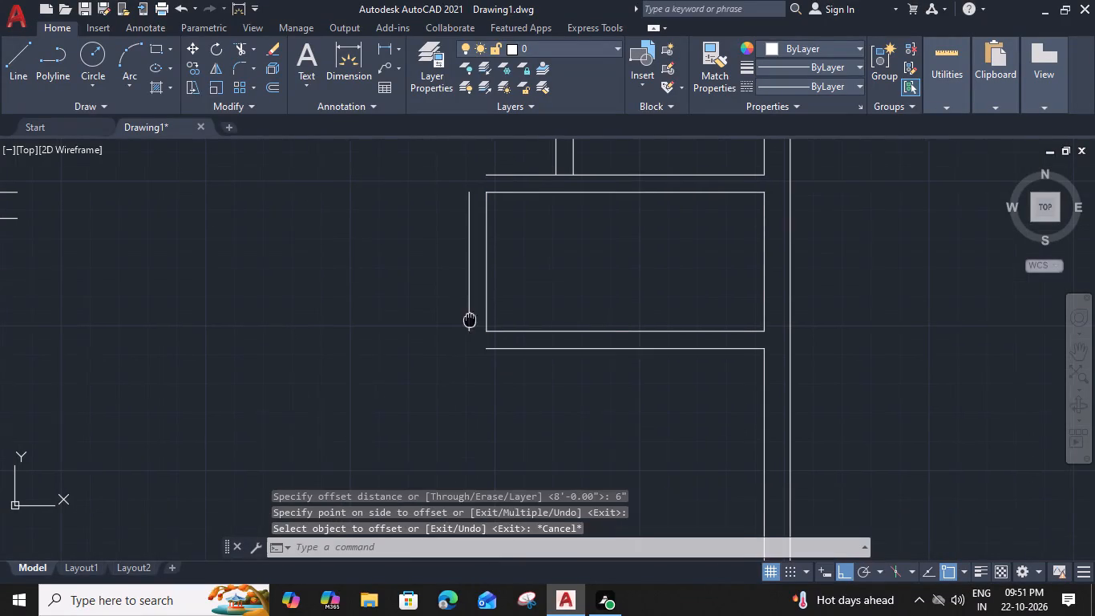
pyautogui.moveTo(470, 320); pyautogui.dragTo(471, 320, button='middle')
pyautogui.press('r')
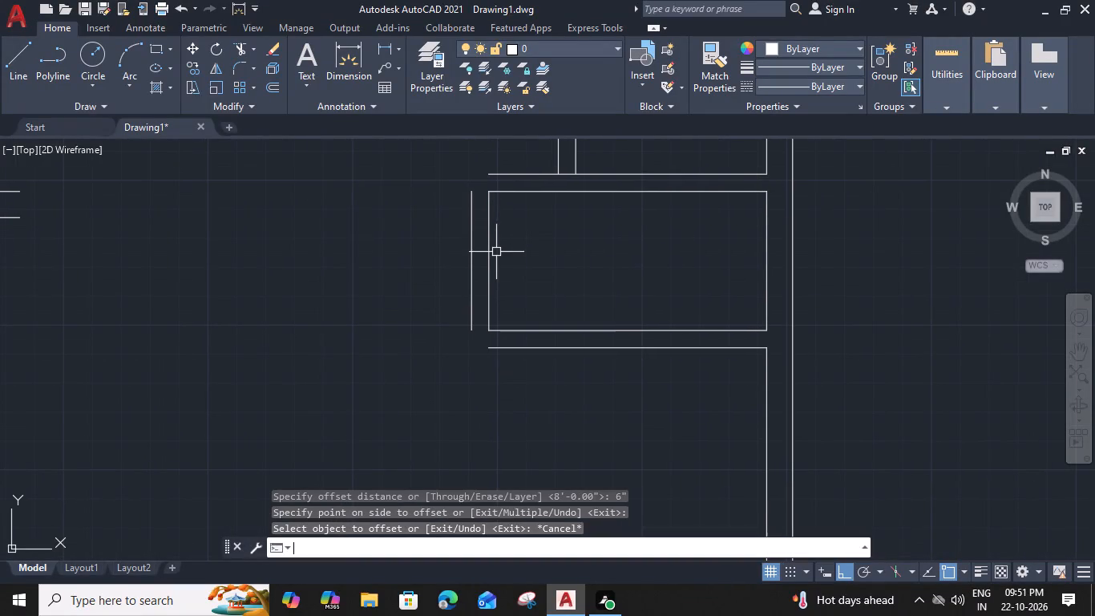
pyautogui.press('Escape')
pyautogui.press('e')
pyautogui.write('x')
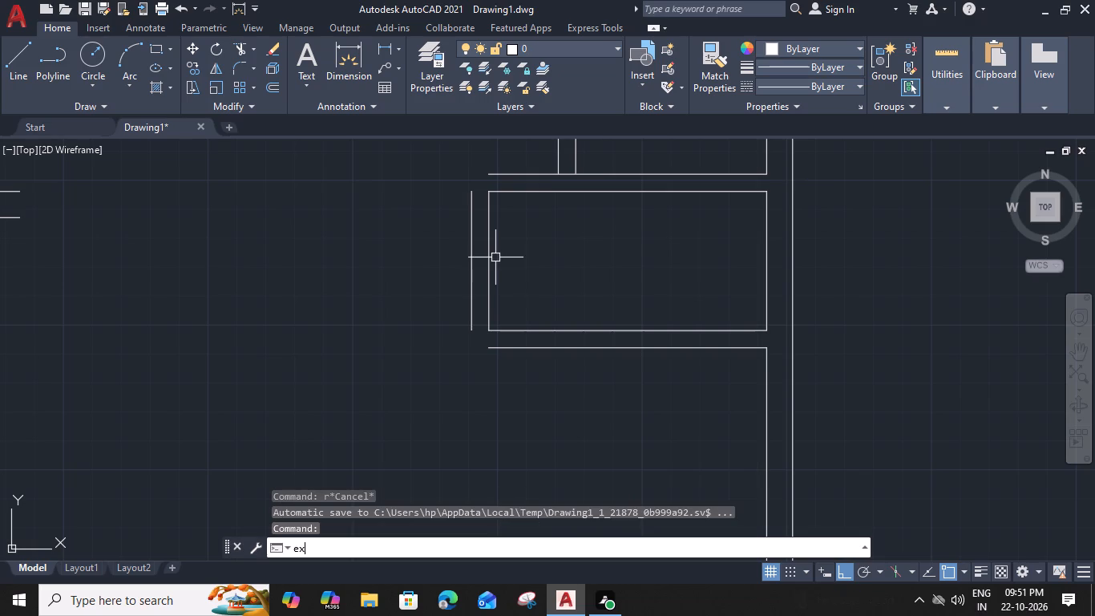
pyautogui.press('space')
pyautogui.scroll(-2, 514, 172)
pyautogui.click(514, 172)
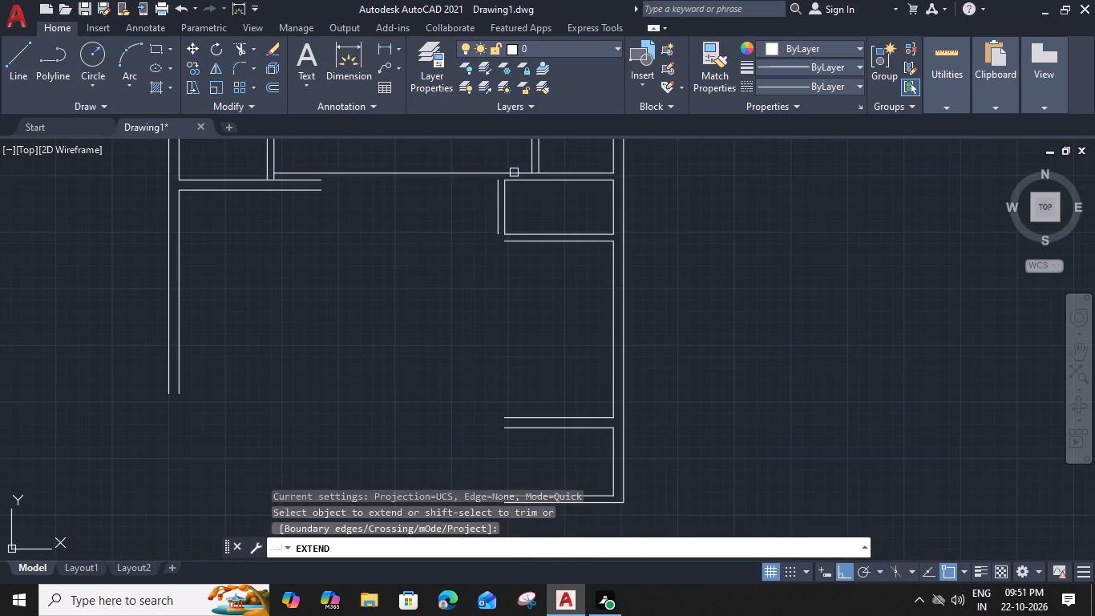
pyautogui.click(497, 201)
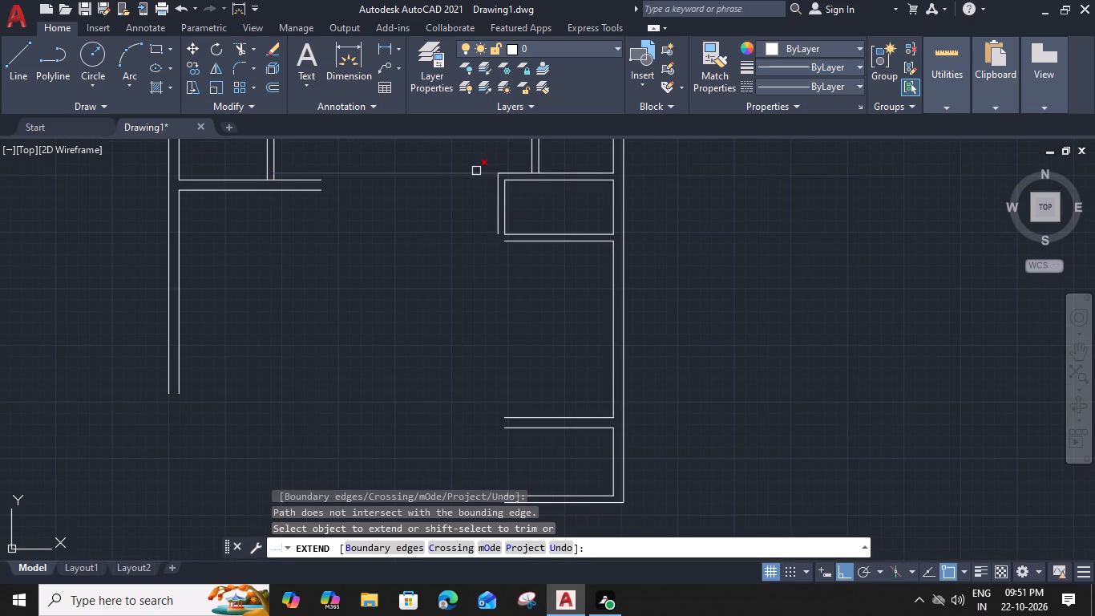
pyautogui.keyDown('shift'); pyautogui.click(476, 171); pyautogui.keyUp('shift')
# Extend the 8' room's lower wall line and outer partition line to meet, trimming the excess to close the lower-left corner.
pyautogui.click(525, 248)
pyautogui.click(522, 234)
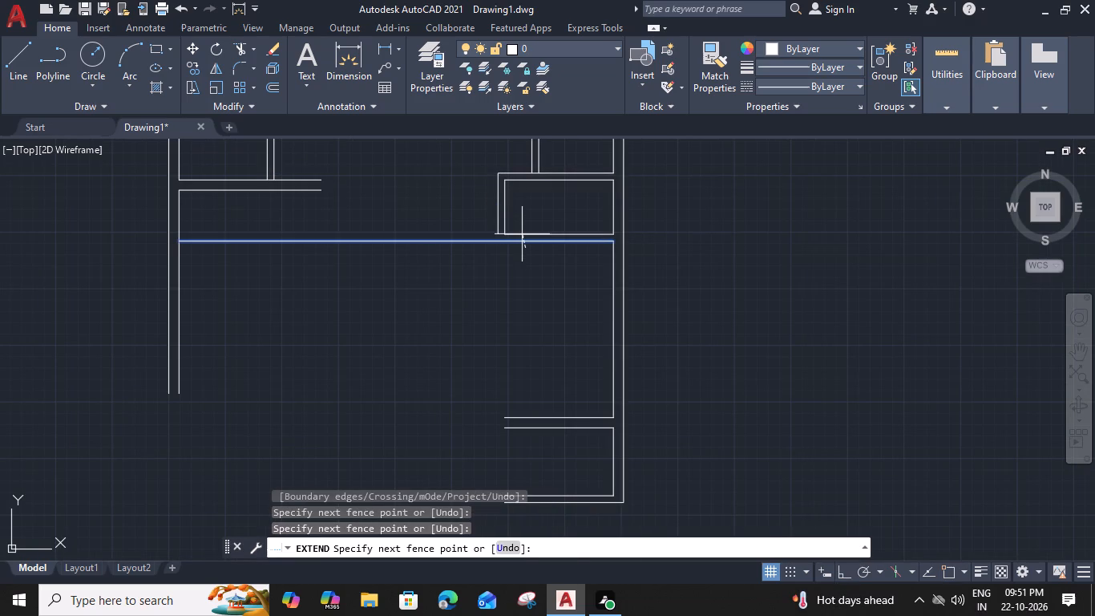
pyautogui.click(499, 220)
pyautogui.keyDown('shift'); pyautogui.click(481, 243); pyautogui.keyUp('shift')
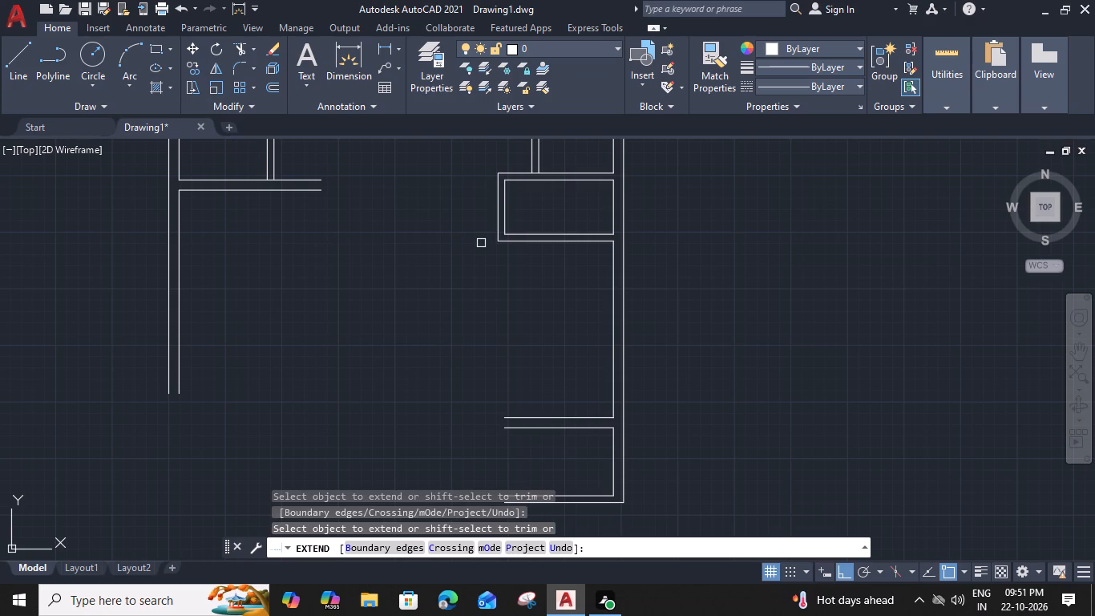
pyautogui.press('Escape')
# Offset the right wall's inner line 12' leftward in the large room below the 8' room.
pyautogui.moveTo(567, 343); pyautogui.dragTo(575, 318, button='middle')
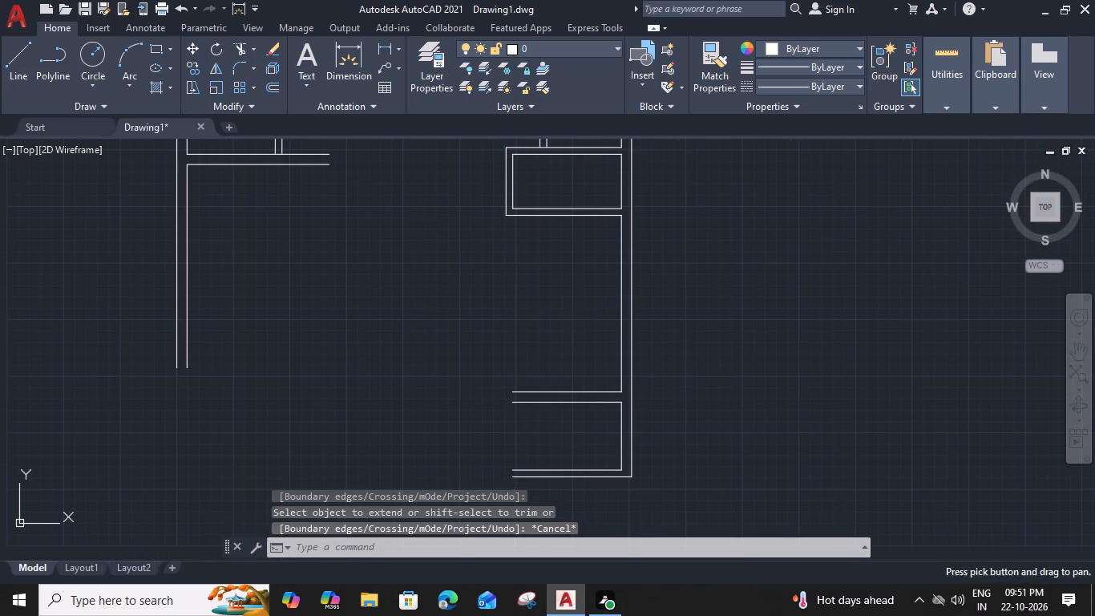
pyautogui.click(618, 344)
pyautogui.press('o')
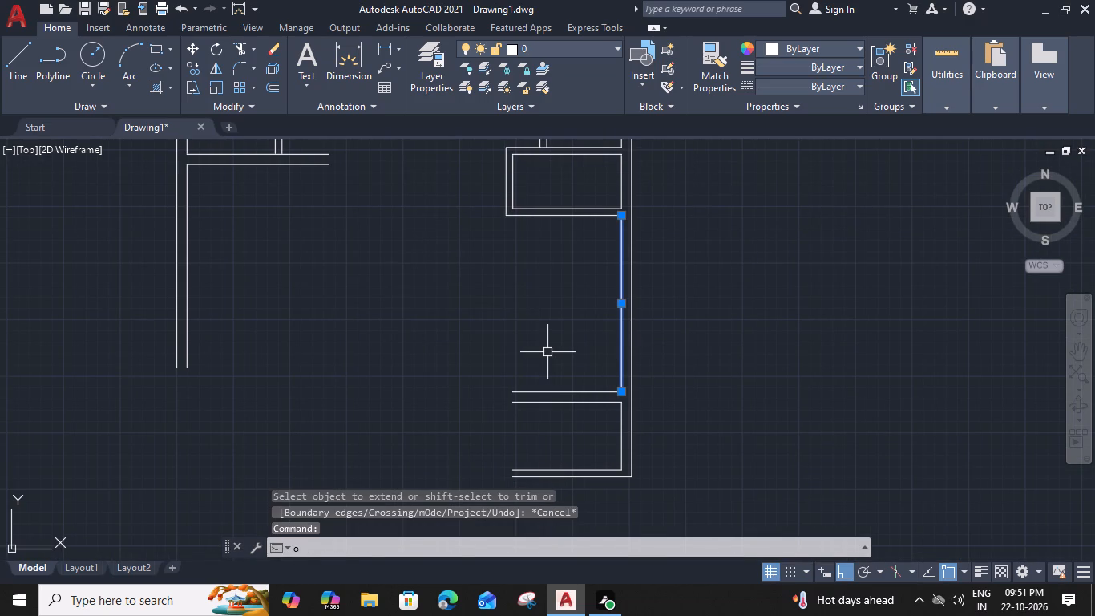
pyautogui.press('space')
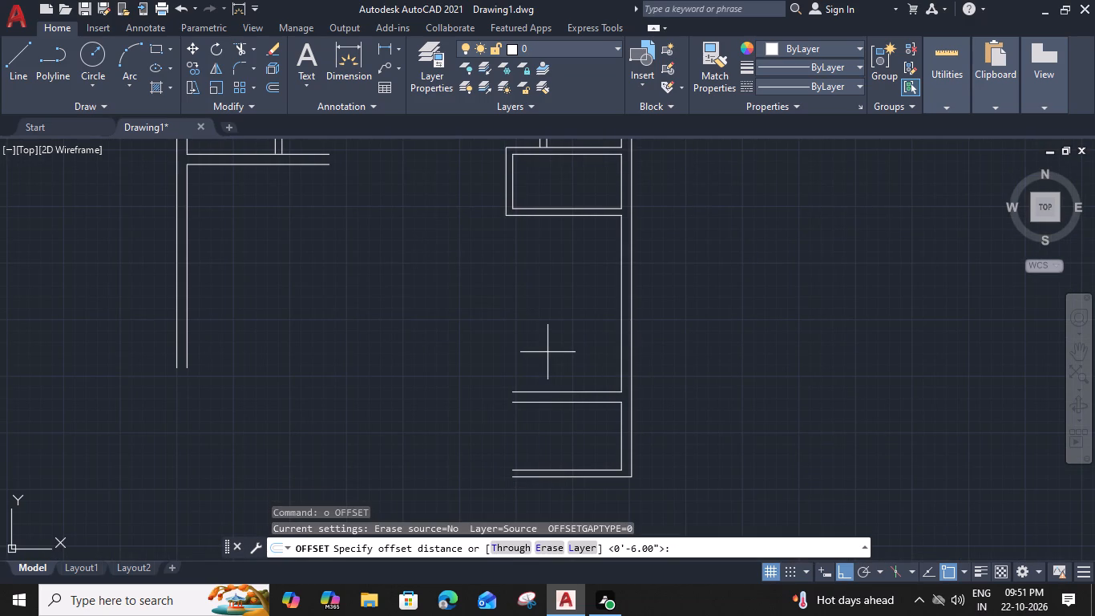
pyautogui.write("12'")
pyautogui.press('space')
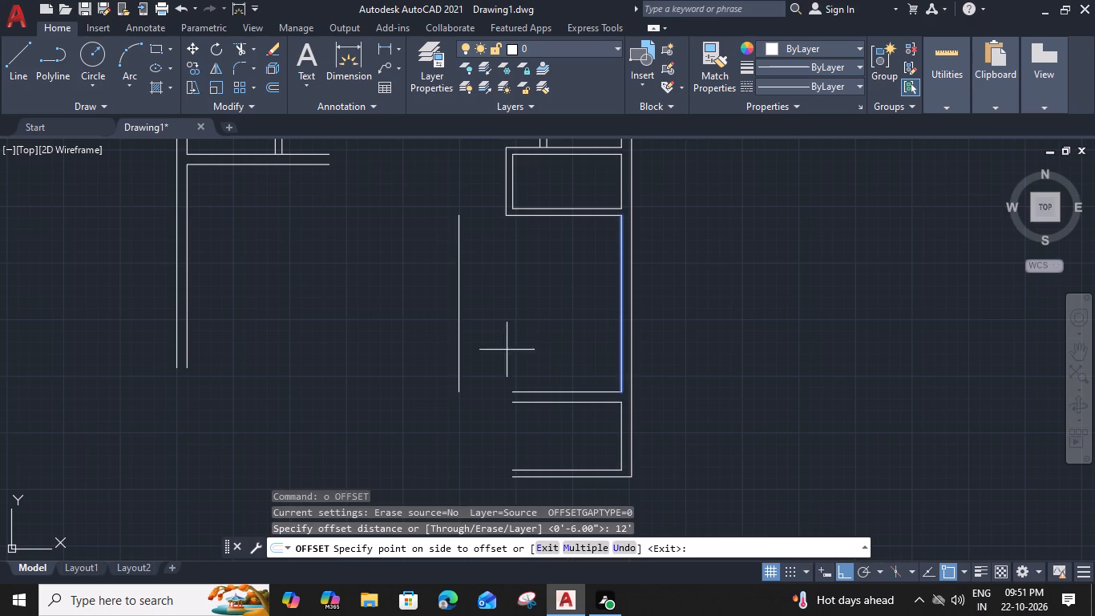
pyautogui.click(499, 347)
pyautogui.press('Escape')
# Offset the large room's new left line 6" leftward to form the partition's thickness.
pyautogui.click(461, 330)
pyautogui.write('o')
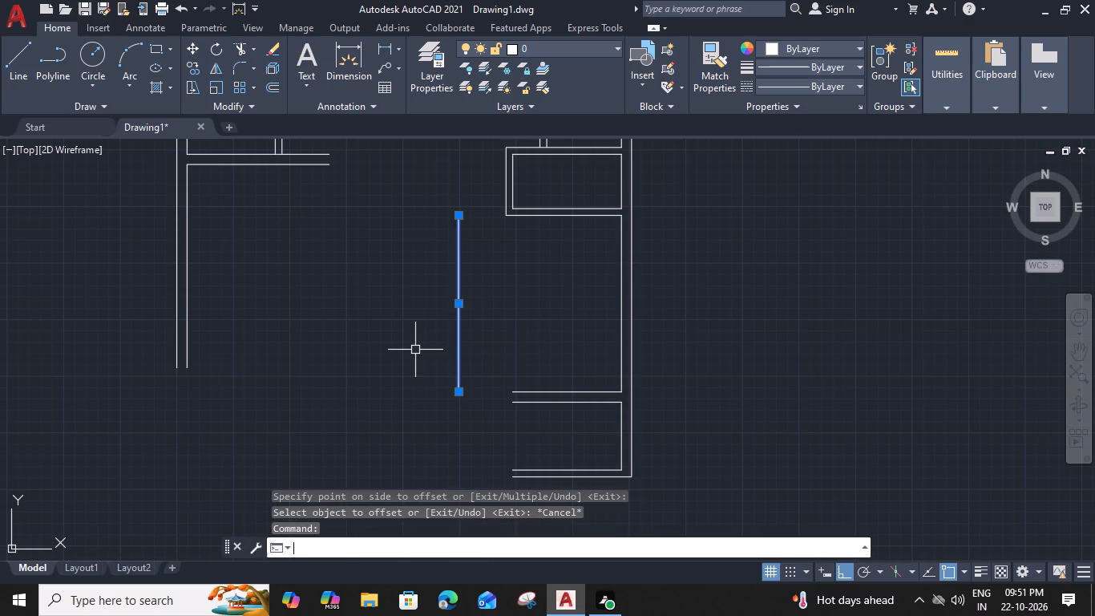
pyautogui.press('space')
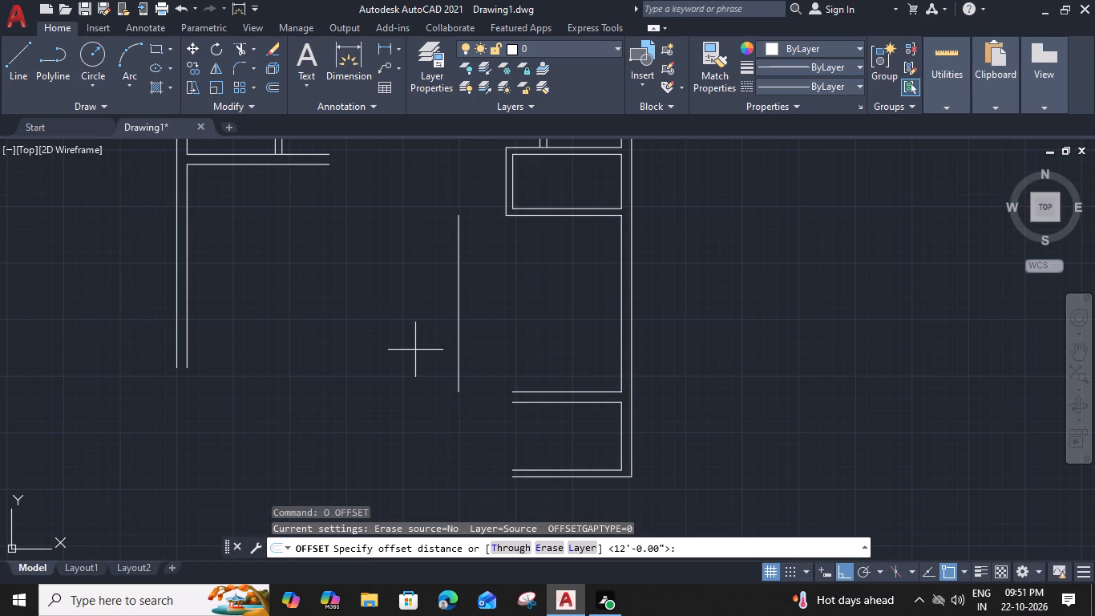
pyautogui.write('6"')
pyautogui.press('Return')
pyautogui.click(407, 348)
pyautogui.press('Escape')
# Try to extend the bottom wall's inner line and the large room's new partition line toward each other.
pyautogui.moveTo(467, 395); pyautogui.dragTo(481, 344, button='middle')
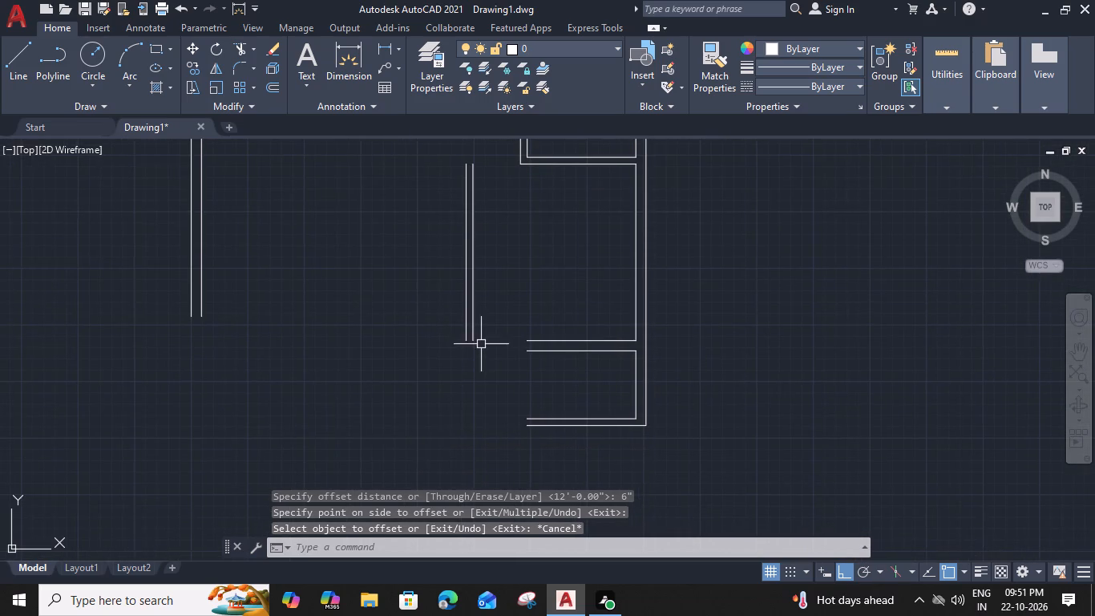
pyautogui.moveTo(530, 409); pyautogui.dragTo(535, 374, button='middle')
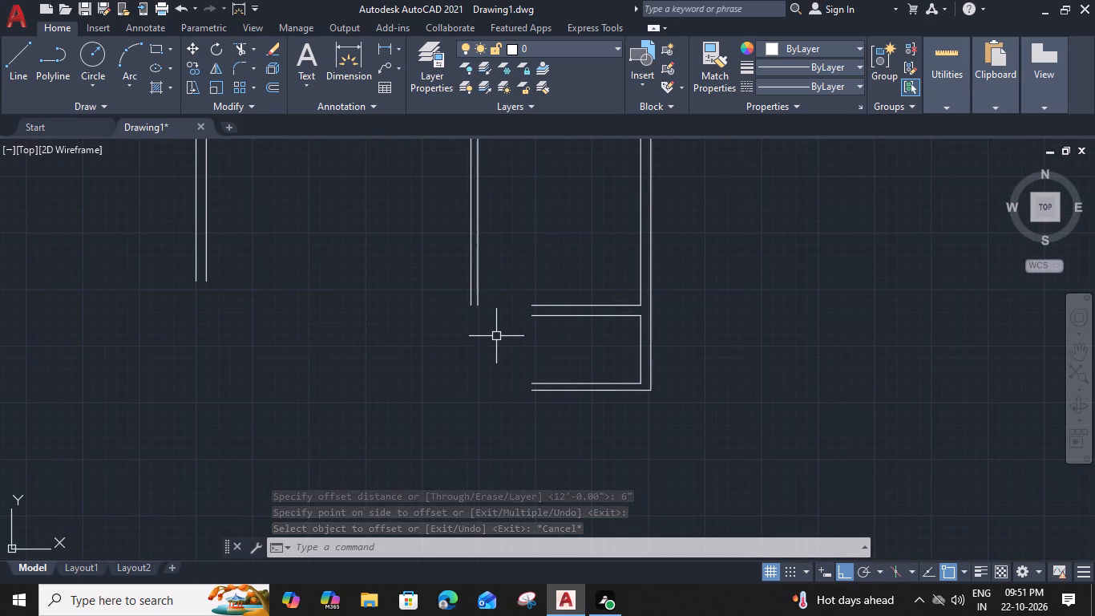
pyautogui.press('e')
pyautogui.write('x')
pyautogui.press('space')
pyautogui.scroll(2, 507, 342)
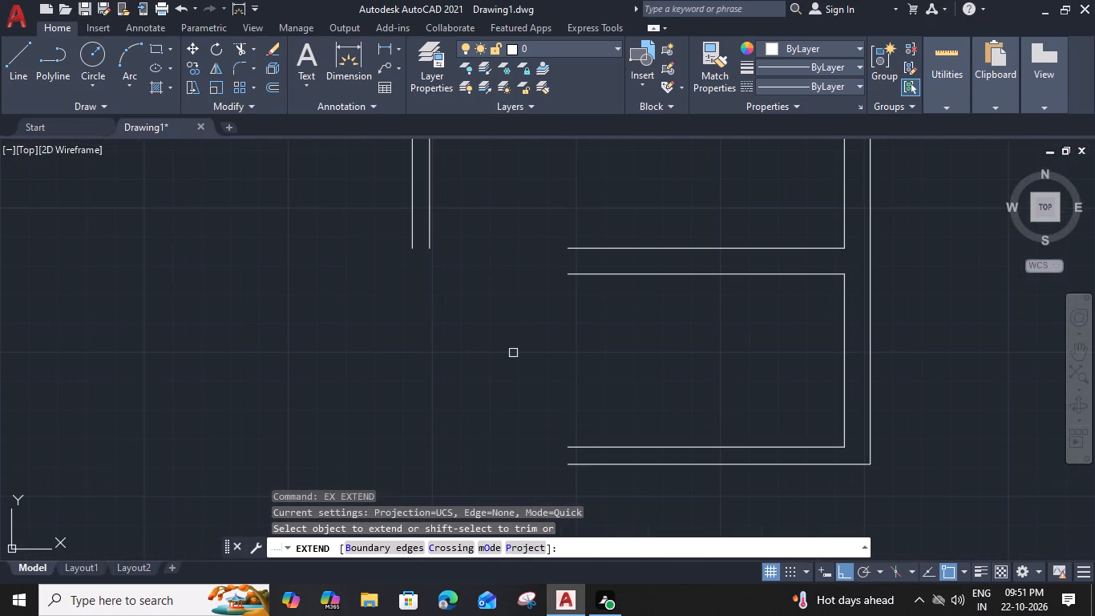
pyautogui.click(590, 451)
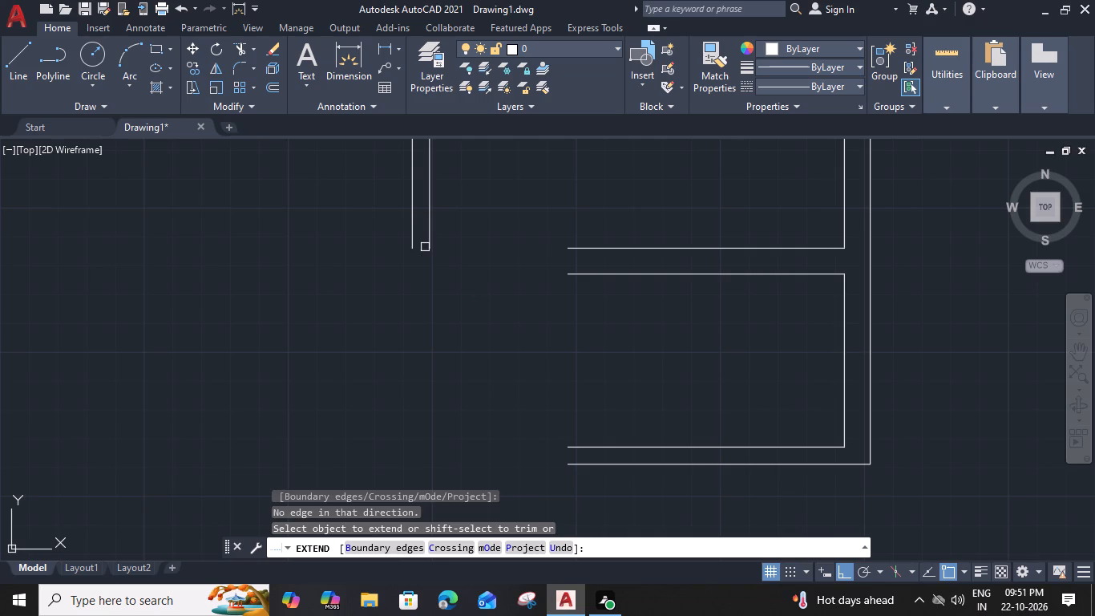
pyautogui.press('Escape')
# Fillet the bottom wall's inner and outer lines to the matching 12' partition lines with zero radius, closing the lower-left corner.
pyautogui.write('f')
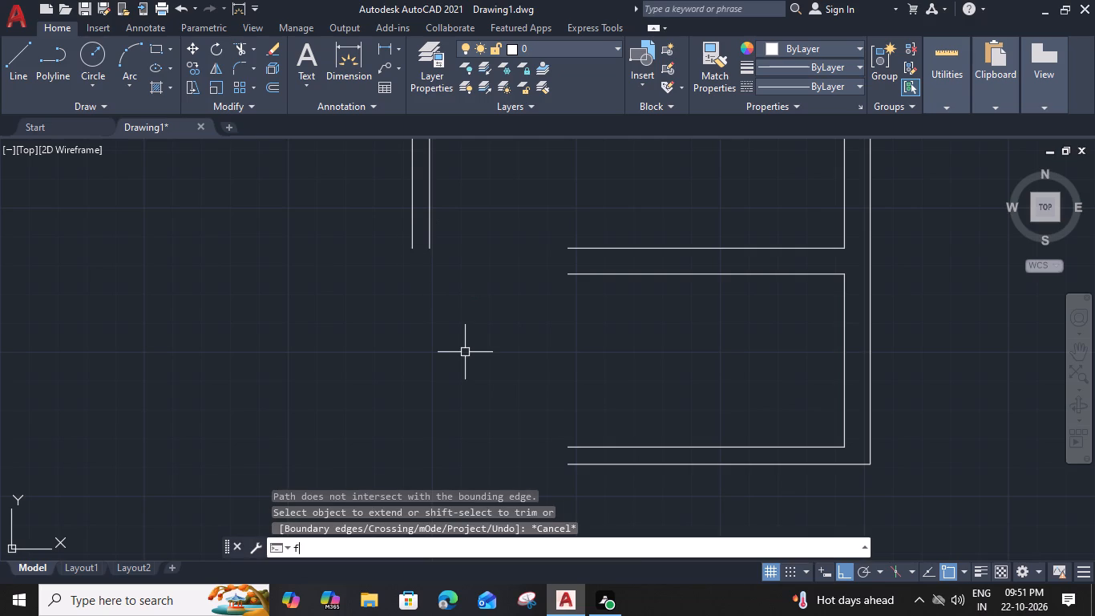
pyautogui.press('space')
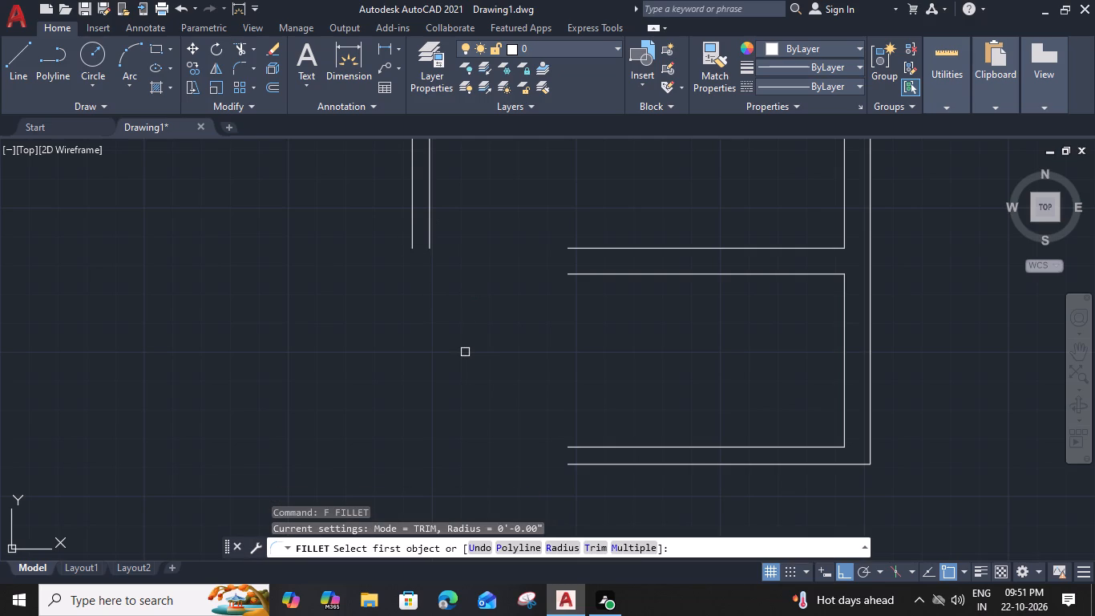
pyautogui.write('m')
pyautogui.press('space')
pyautogui.click(599, 446)
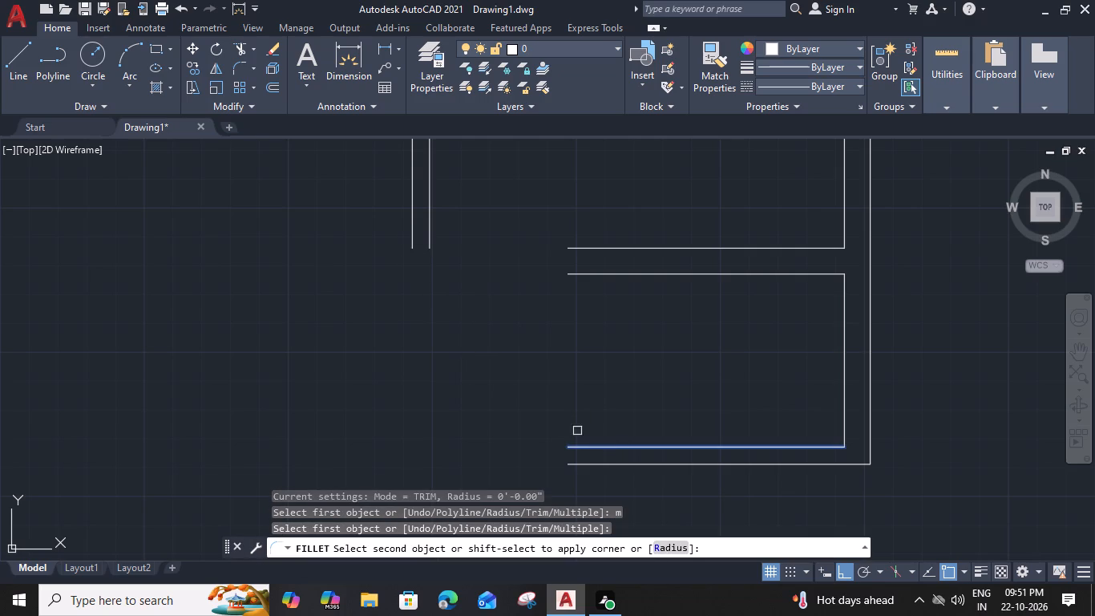
pyautogui.click(434, 233)
pyautogui.click(428, 229)
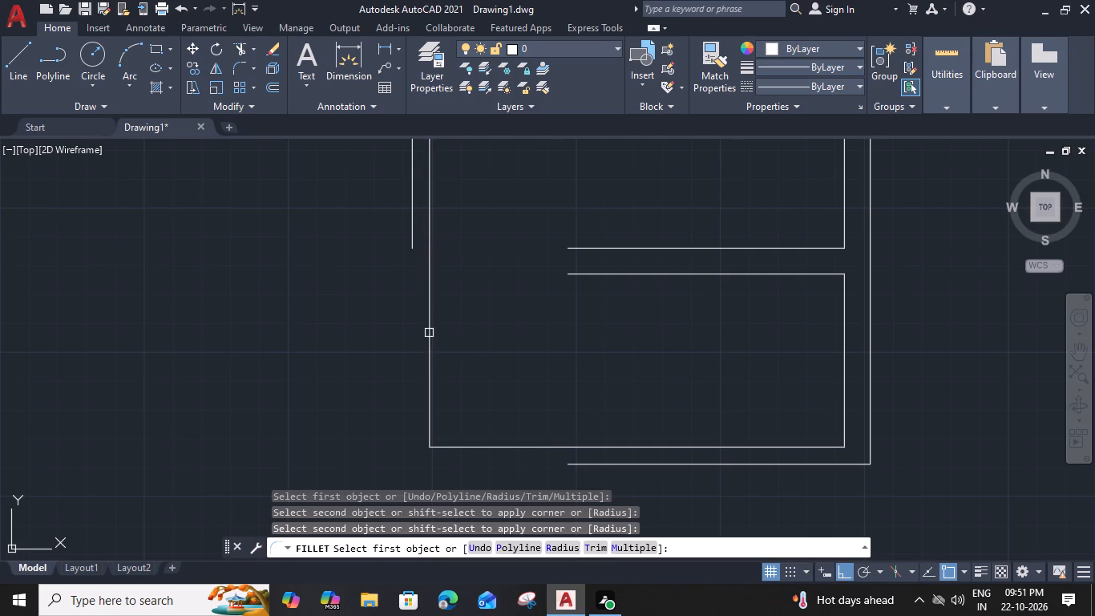
pyautogui.click(581, 464)
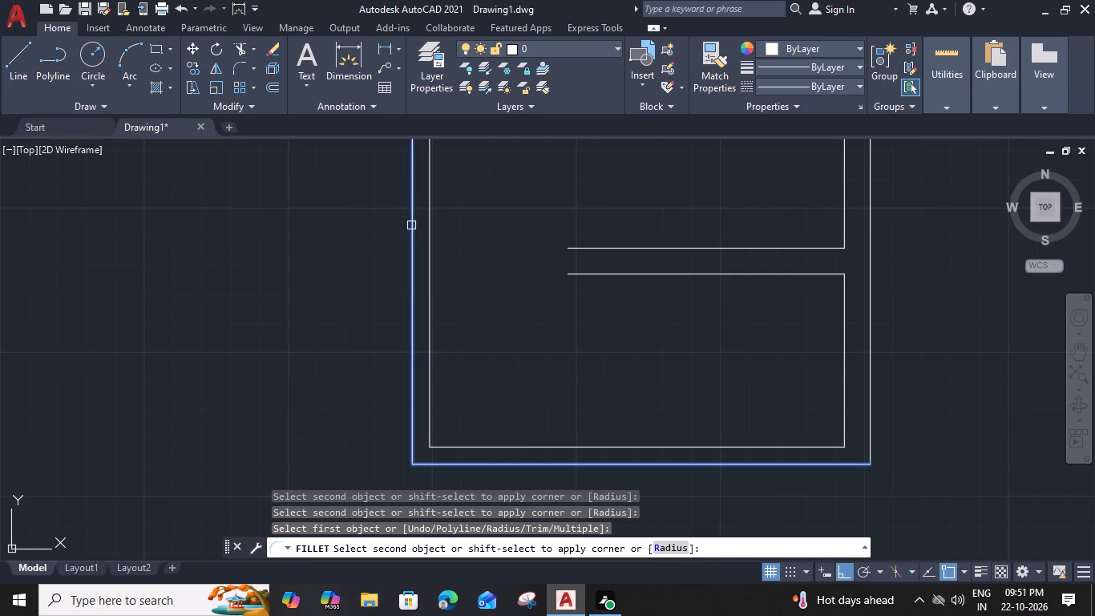
pyautogui.click(411, 225)
pyautogui.press('Escape')
# Examine the plan's room layout and the open partition ends between the left and right sides.
pyautogui.scroll(-2, 364, 301)
pyautogui.moveTo(366, 305); pyautogui.dragTo(510, 388, button='middle')
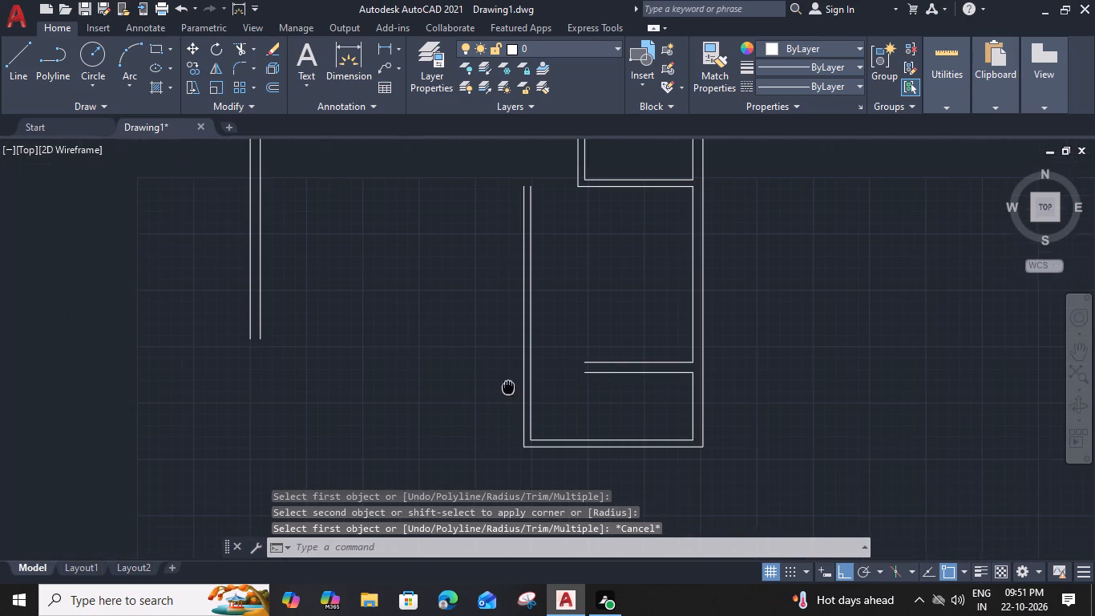
pyautogui.moveTo(510, 388); pyautogui.dragTo(511, 388, button='middle')
pyautogui.moveTo(353, 329); pyautogui.dragTo(366, 339, button='middle')
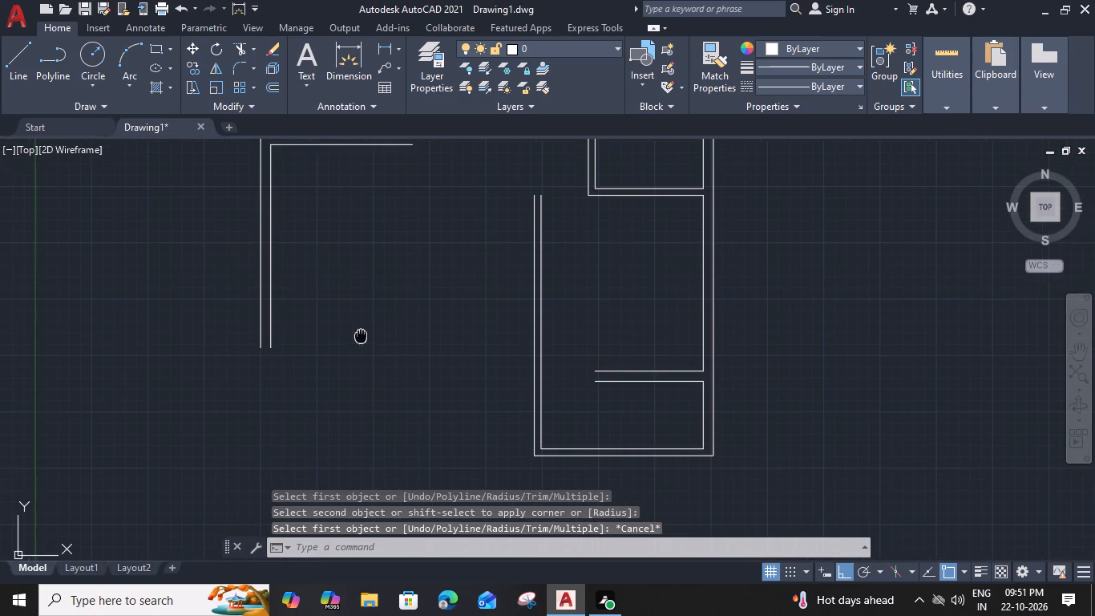
pyautogui.moveTo(366, 339); pyautogui.dragTo(417, 346, button='middle')
pyautogui.scroll(-1, 350, 330)
pyautogui.moveTo(354, 330); pyautogui.dragTo(358, 334, button='middle')
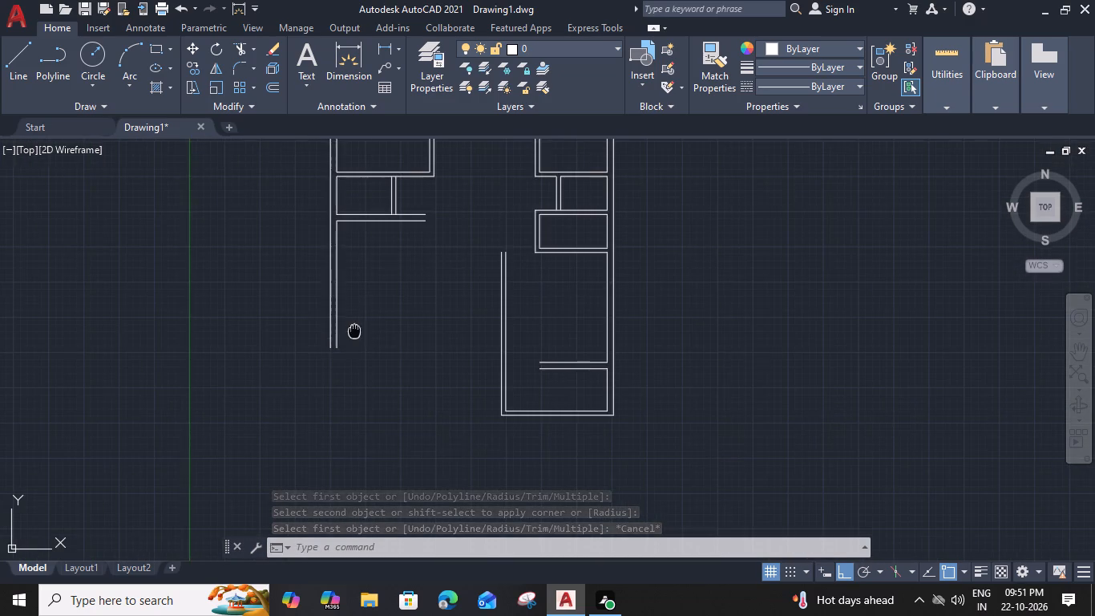
pyautogui.moveTo(358, 334); pyautogui.dragTo(488, 396, button='middle')
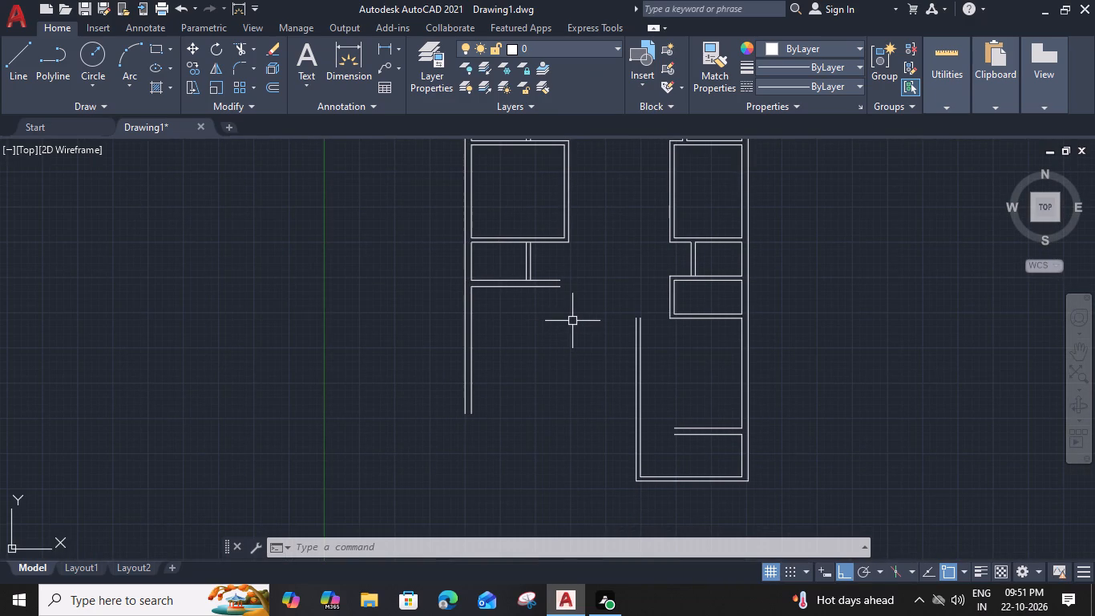
pyautogui.moveTo(570, 269); pyautogui.dragTo(566, 284, button='middle')
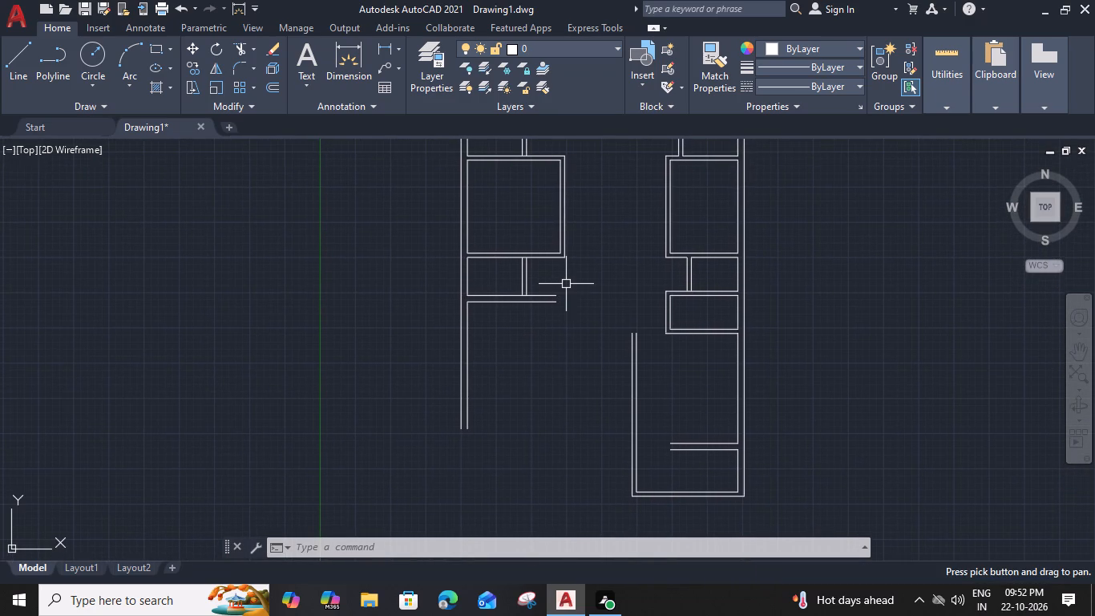
pyautogui.scroll(-1, 596, 316)
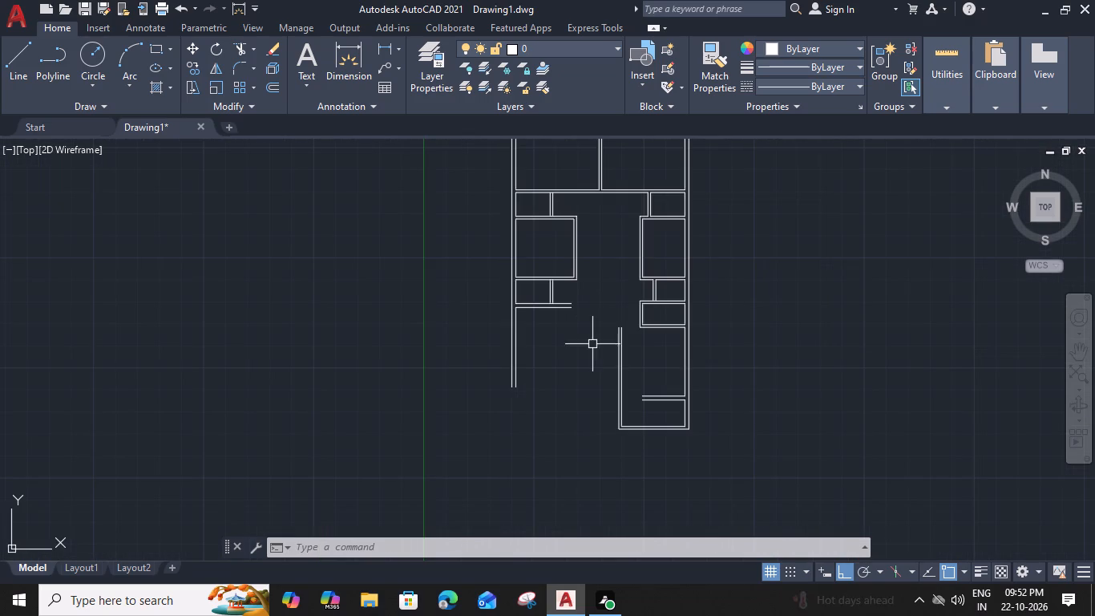
pyautogui.scroll(1, 531, 326)
pyautogui.moveTo(583, 302); pyautogui.dragTo(555, 313, button='middle')
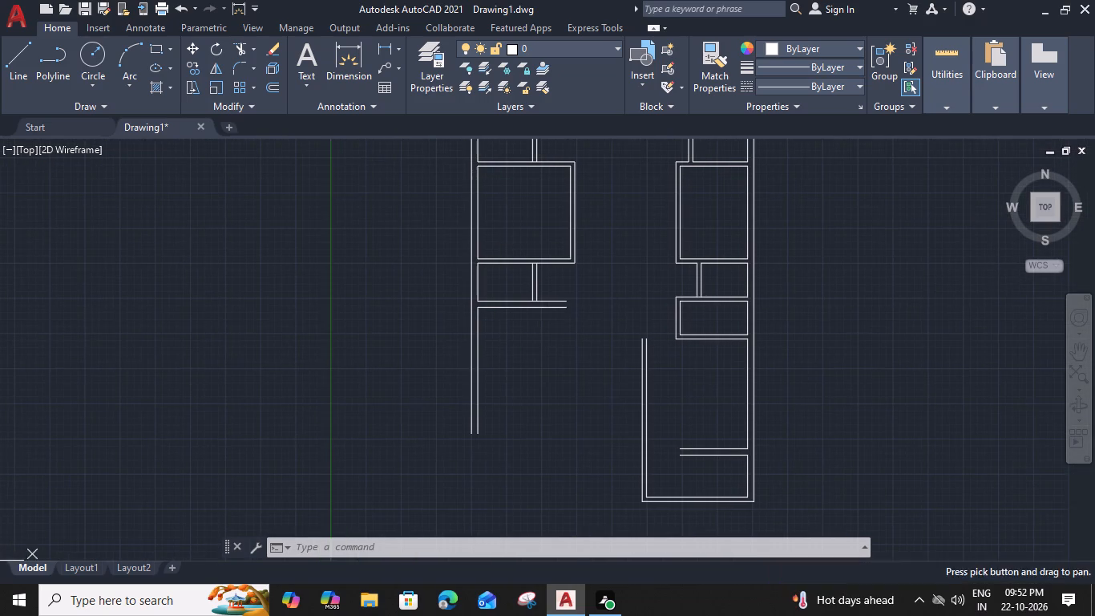
pyautogui.scroll(1, 580, 290)
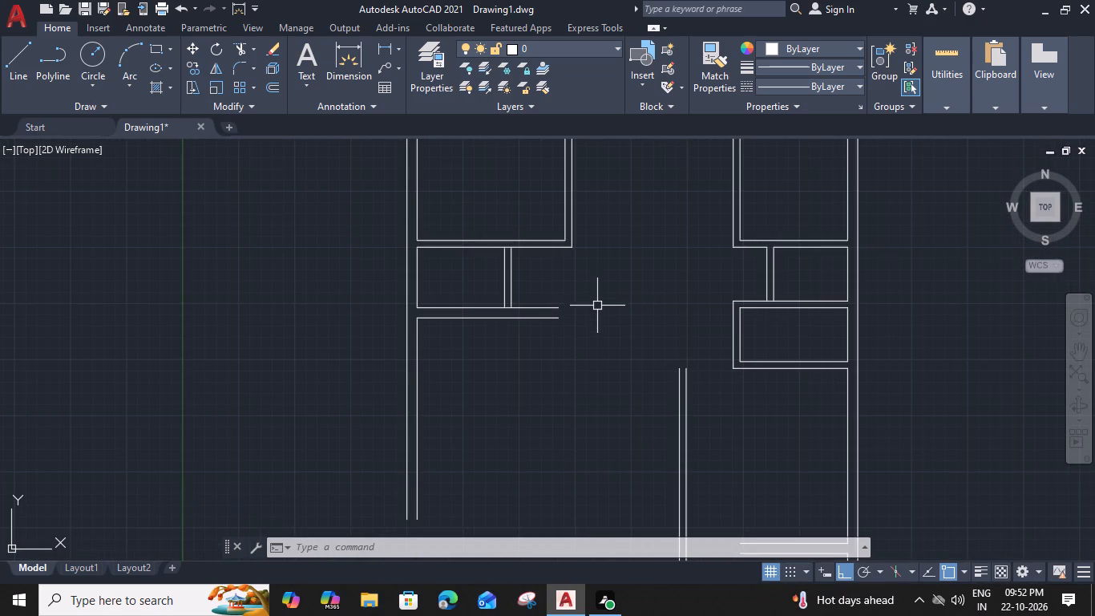
pyautogui.scroll(1, 687, 395)
pyautogui.moveTo(725, 361); pyautogui.dragTo(618, 348, button='middle')
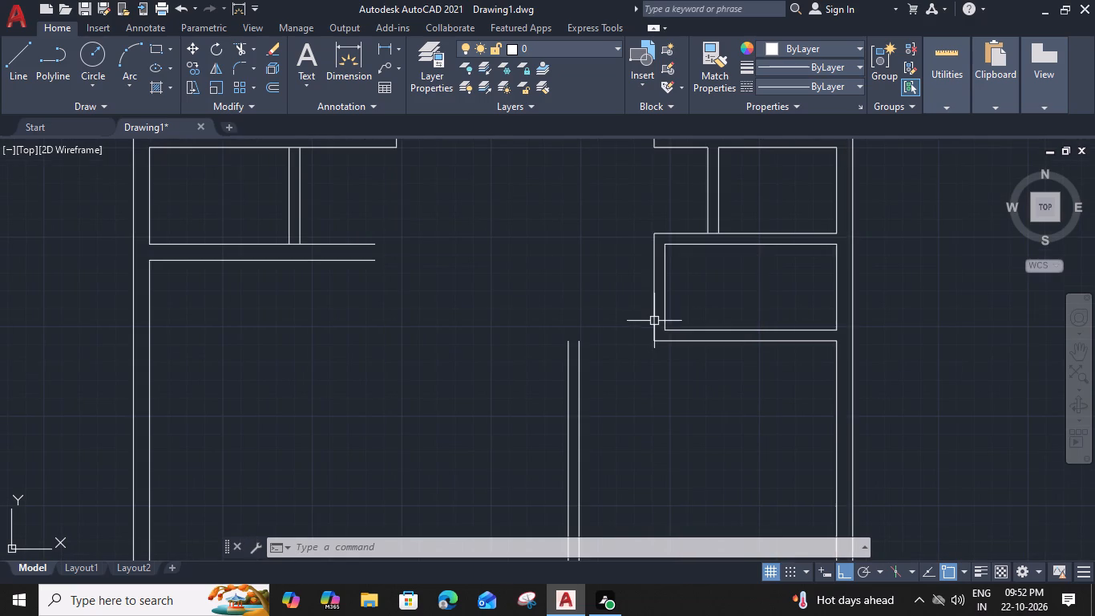
pyautogui.moveTo(600, 261); pyautogui.dragTo(562, 600, button='middle')
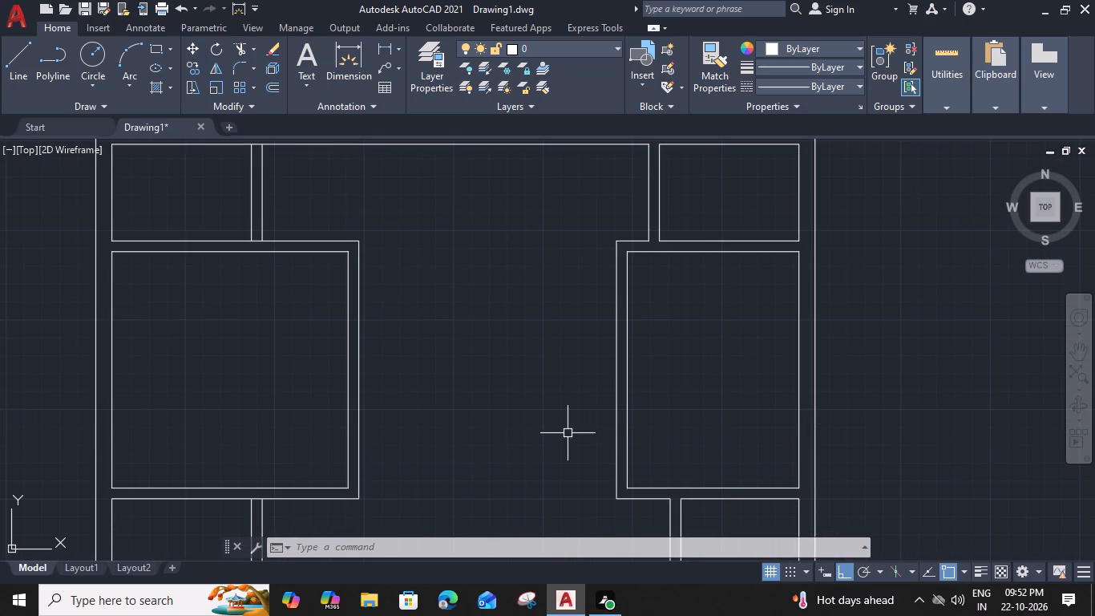
pyautogui.scroll(-2, 568, 433)
pyautogui.moveTo(578, 408); pyautogui.dragTo(588, 302, button='middle')
# Fillet the 8' room's two lower wall lines to the large room's two left partition lines, forming its upper-left corner.
pyautogui.scroll(2, 589, 414)
pyautogui.moveTo(592, 444); pyautogui.dragTo(596, 421, button='middle')
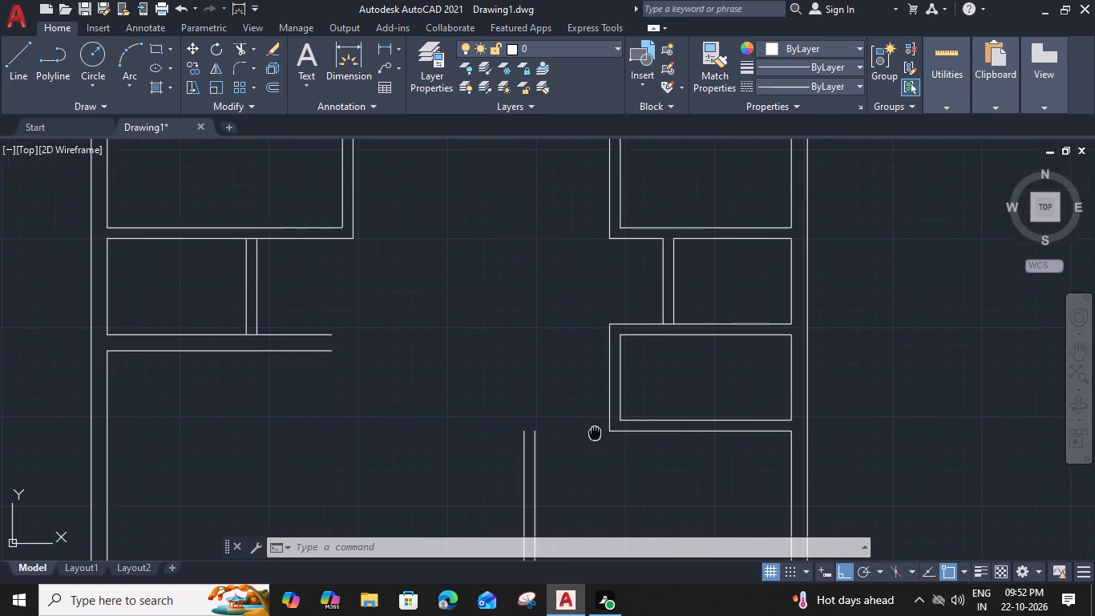
pyautogui.moveTo(596, 421); pyautogui.dragTo(600, 362, button='middle')
pyautogui.scroll(2, 600, 362)
pyautogui.write('f')
pyautogui.press('space')
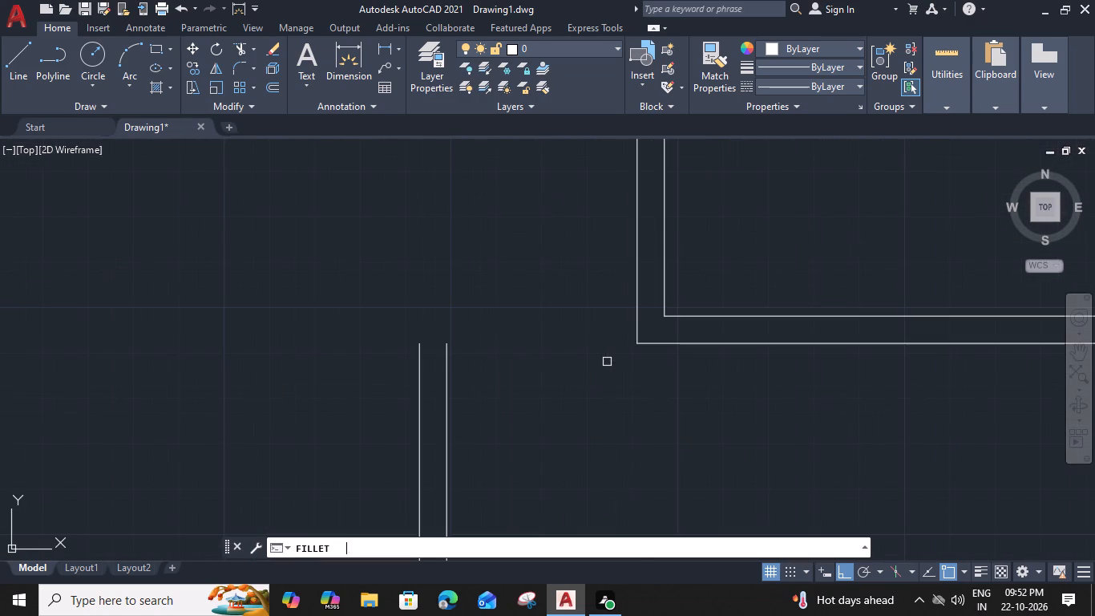
pyautogui.click(686, 345)
pyautogui.click(451, 368)
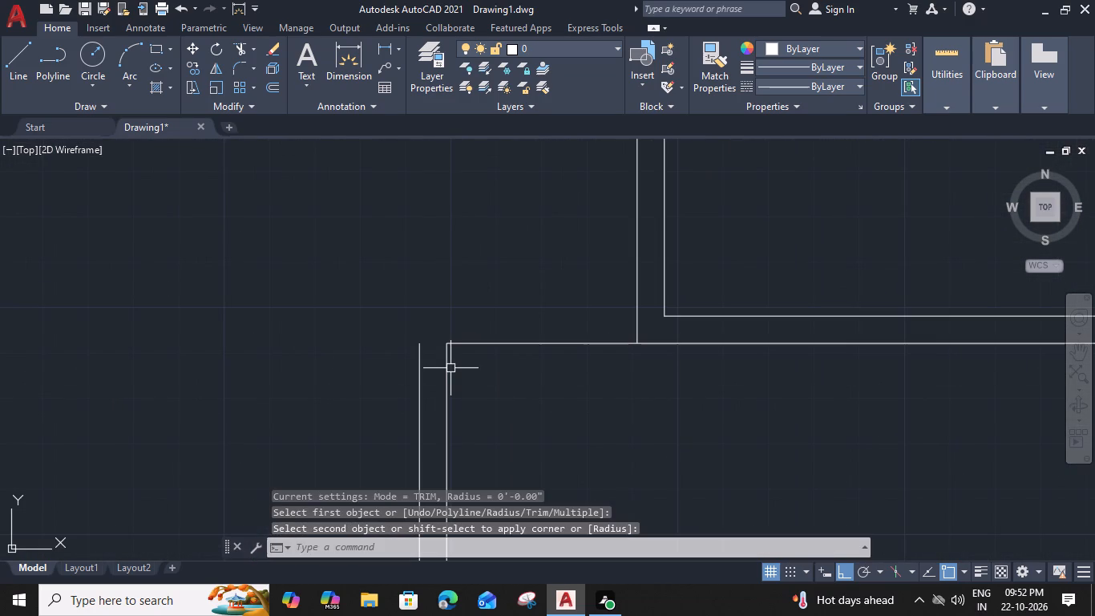
pyautogui.write('f')
pyautogui.press('space')
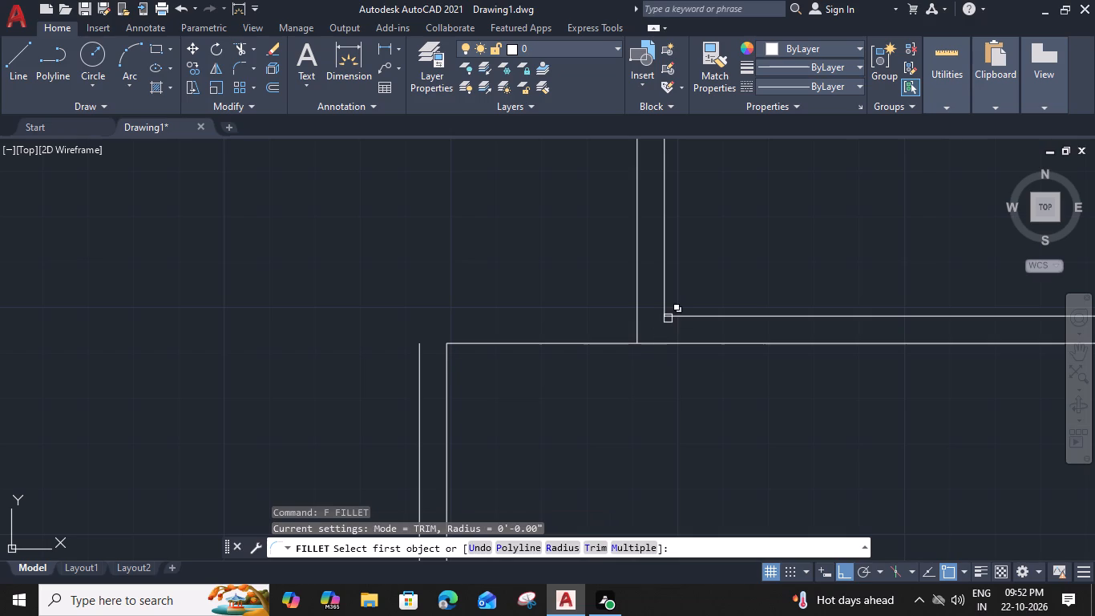
pyautogui.click(683, 314)
pyautogui.click(420, 363)
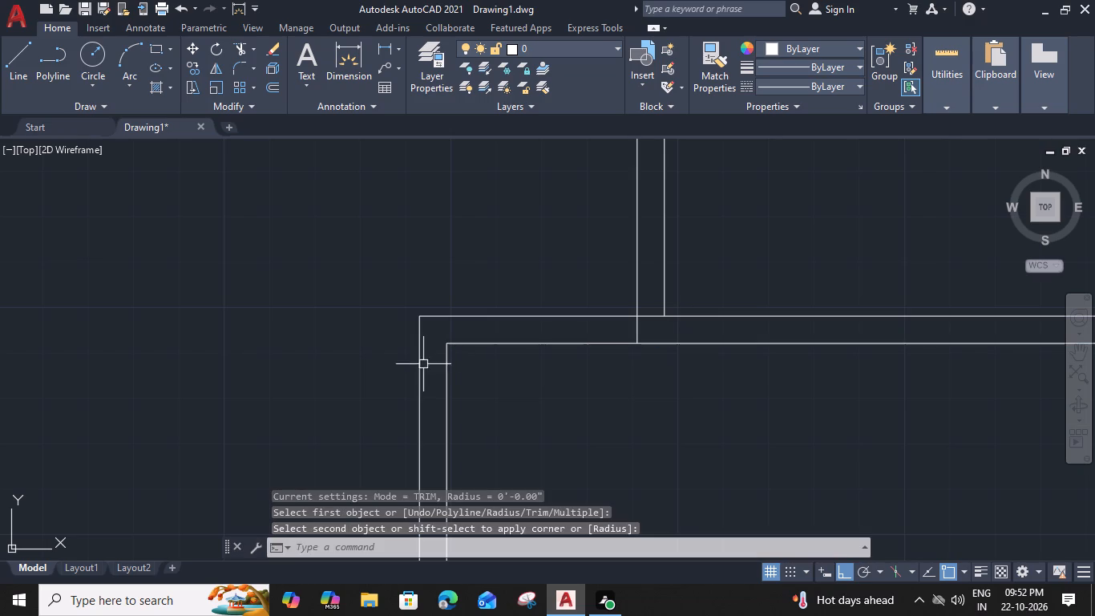
# Trim the crossing line segments where the 8' room's left partition meets the large room's upper wall.
pyautogui.write('tr')
pyautogui.press('space')
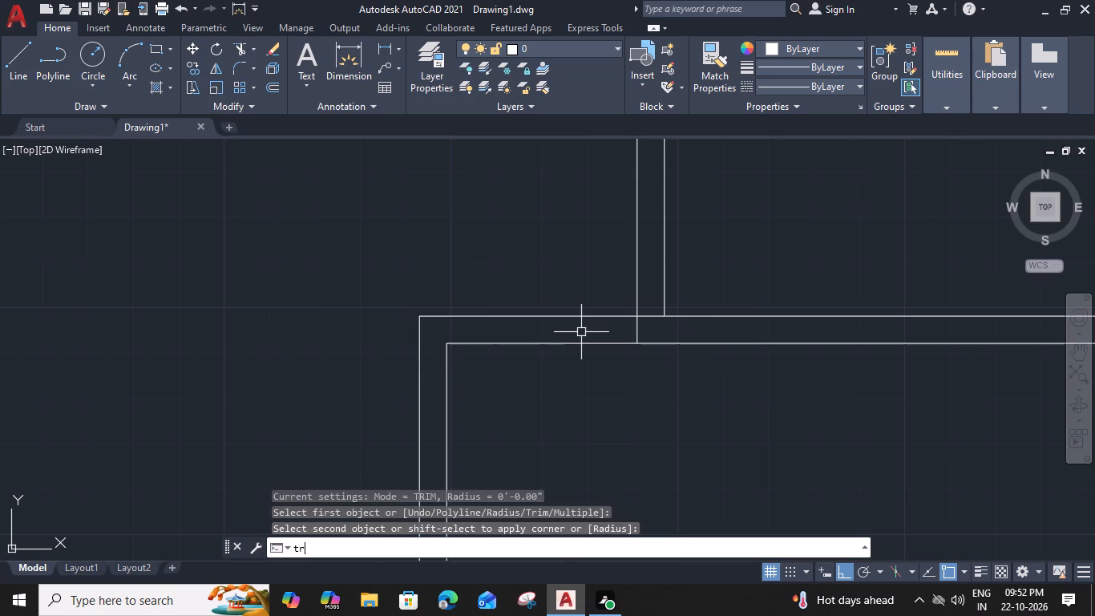
pyautogui.click(634, 332)
pyautogui.click(646, 317)
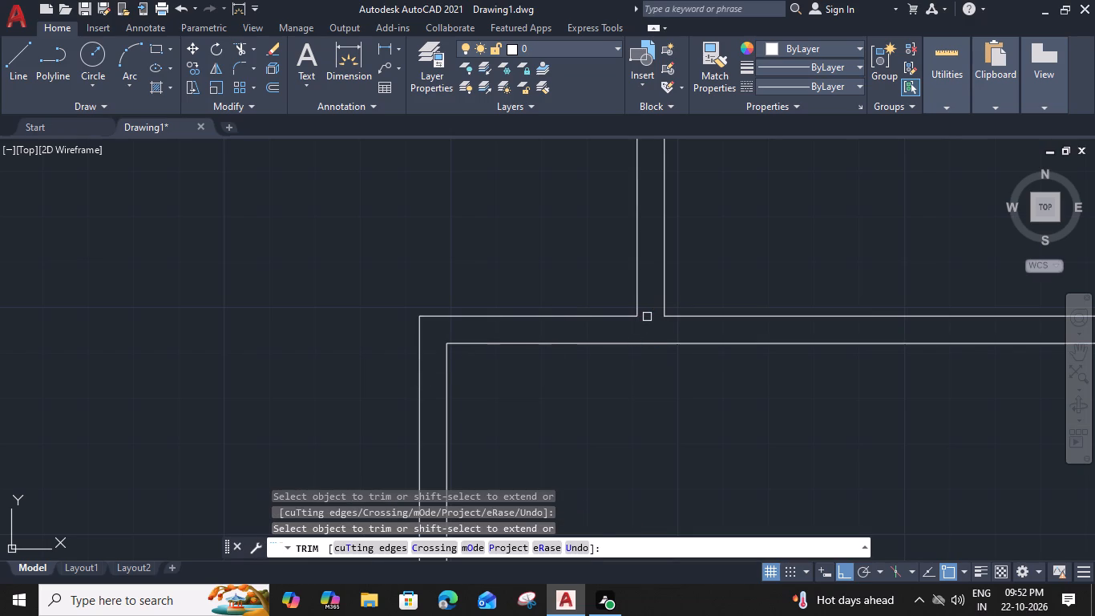
pyautogui.press('Escape')
# Offset the large room's outer left partition line 3' leftward.
pyautogui.scroll(-2, 647, 315)
pyautogui.moveTo(683, 395); pyautogui.dragTo(703, 390, button='middle')
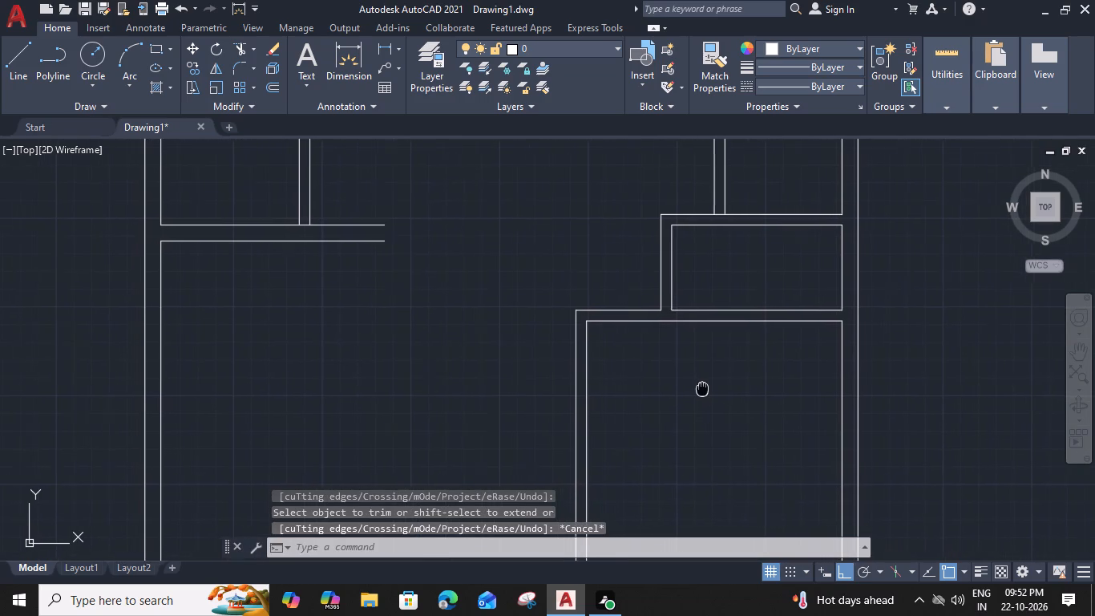
pyautogui.moveTo(703, 390); pyautogui.dragTo(704, 390, button='middle')
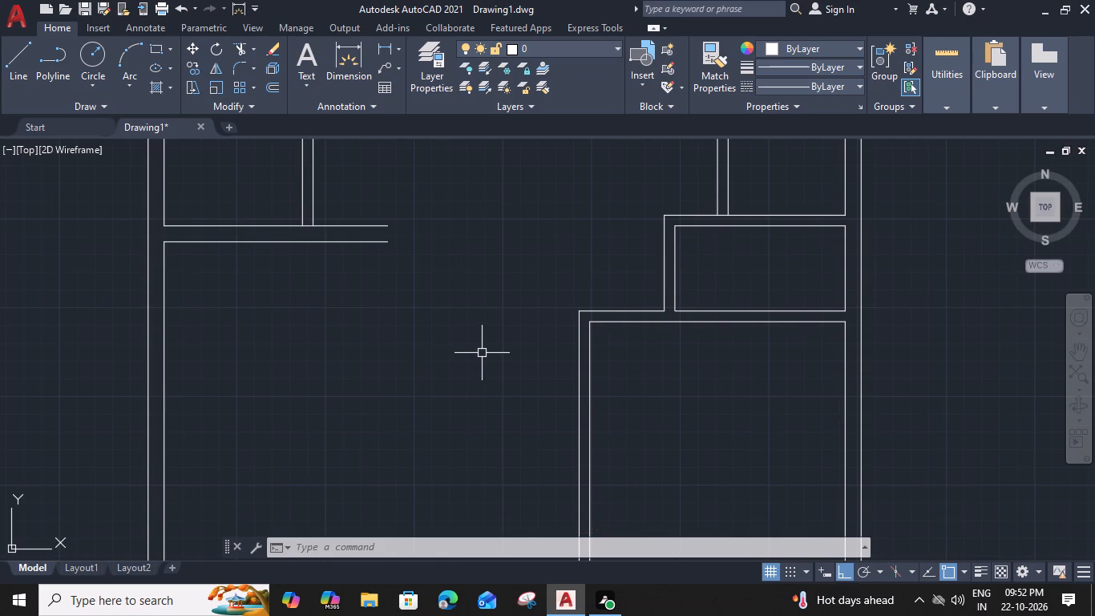
pyautogui.click(579, 346)
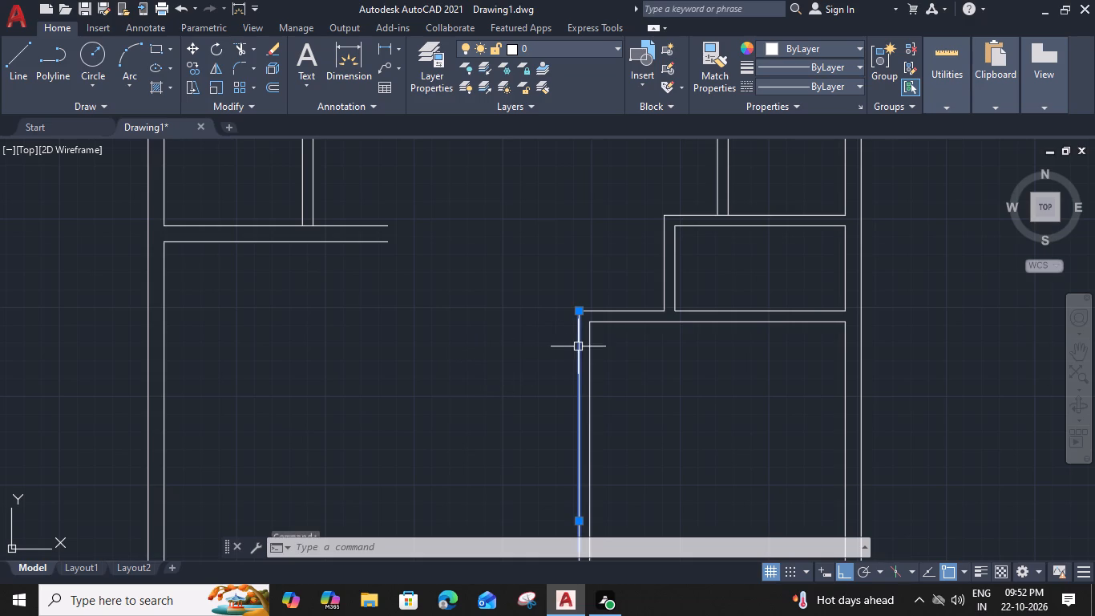
pyautogui.press('o')
pyautogui.press('space')
pyautogui.press('2')
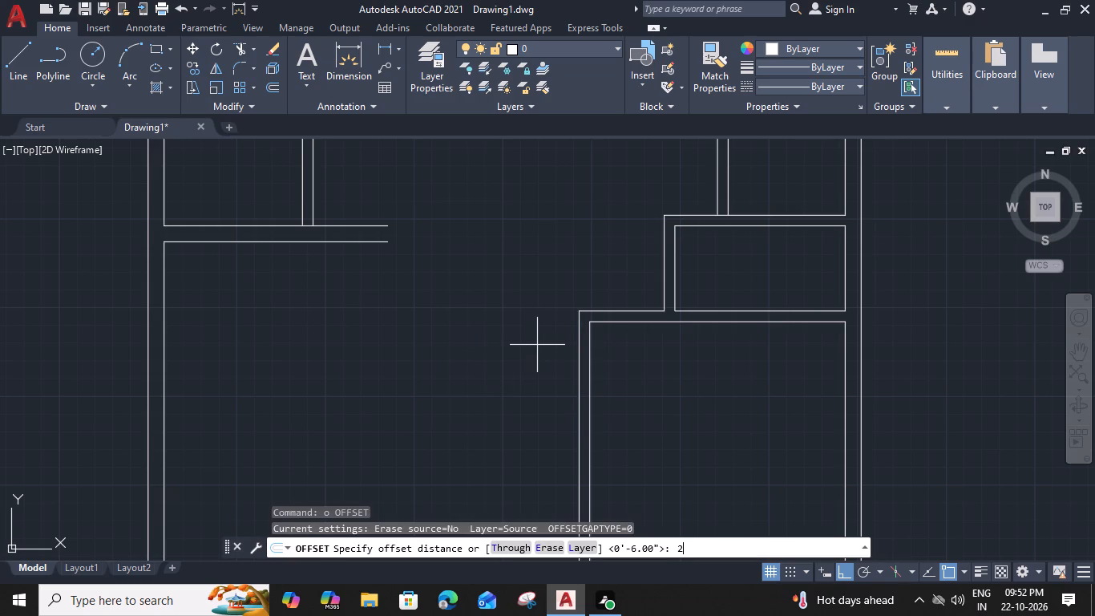
pyautogui.press('BackSpace')
pyautogui.write("3'")
pyautogui.press('space')
pyautogui.click(469, 355)
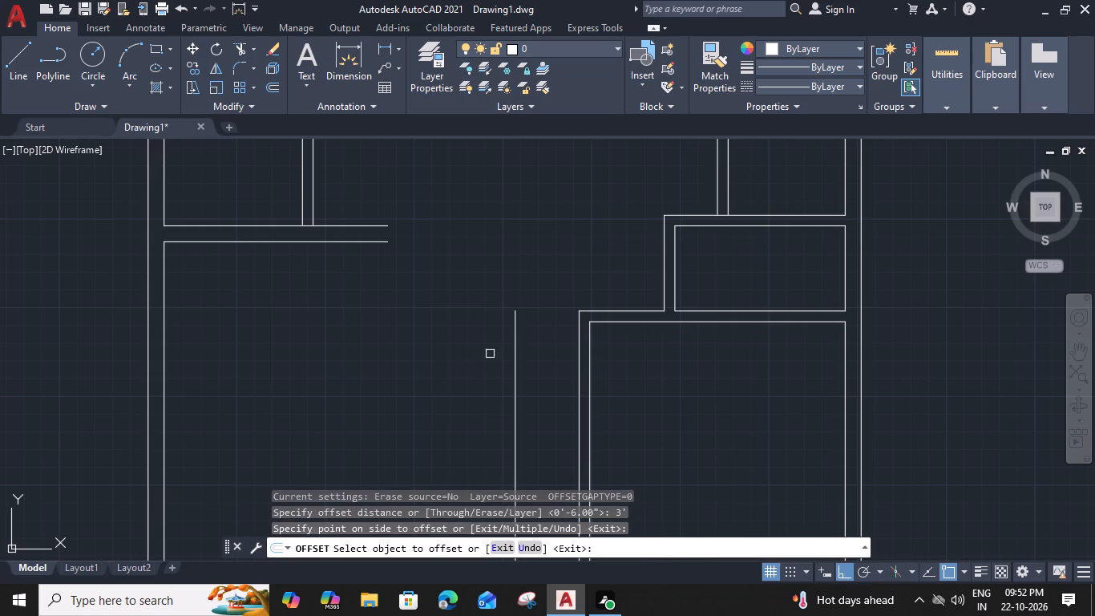
pyautogui.press('Escape')
# Offset the new line left of the large room 6" leftward to form a partition's thickness.
pyautogui.click(516, 357)
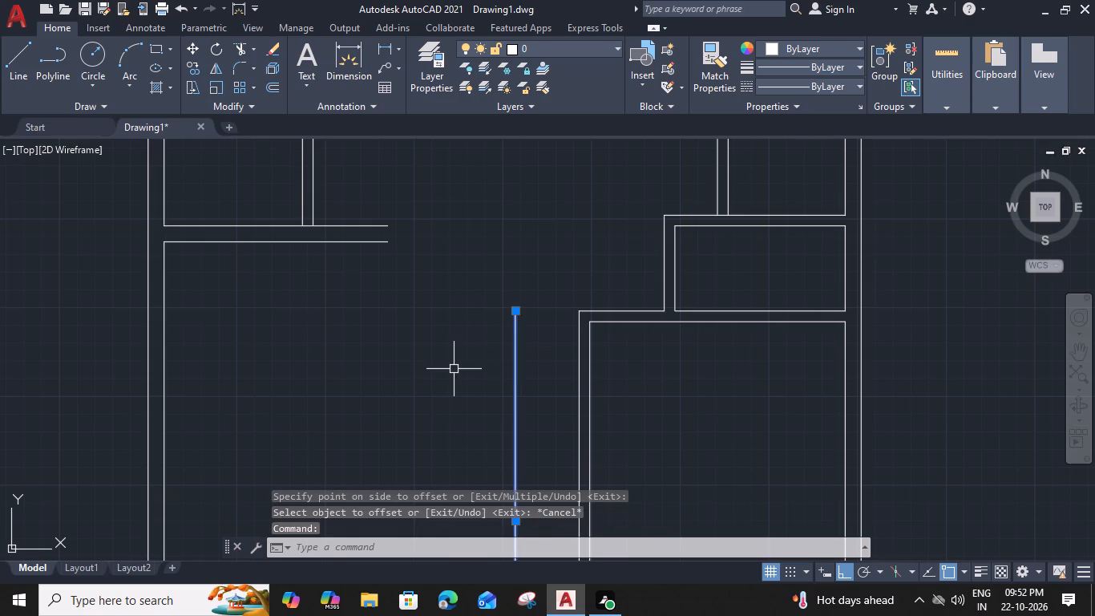
pyautogui.press('o')
pyautogui.press('space')
pyautogui.write('6"')
pyautogui.press('Return')
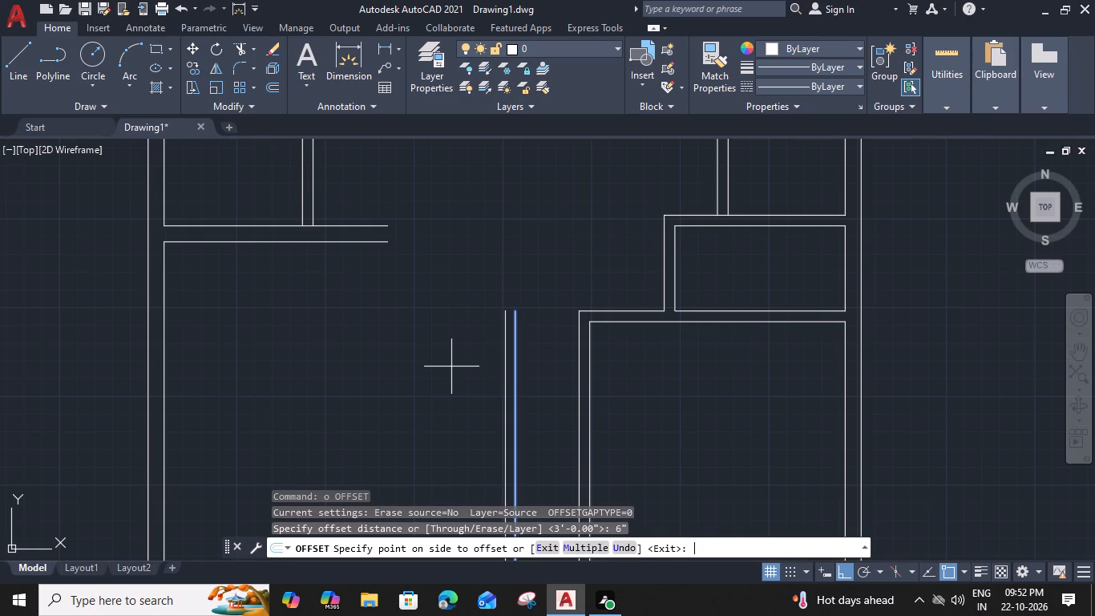
pyautogui.click(435, 363)
pyautogui.press('Escape')
pyautogui.moveTo(451, 358); pyautogui.dragTo(495, 366, button='middle')
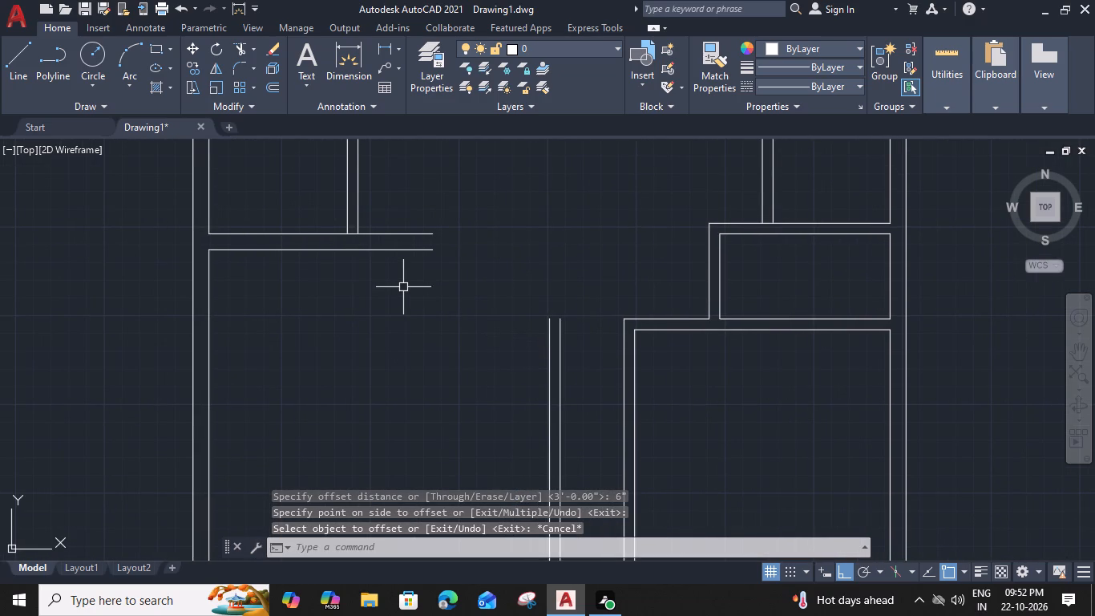
# Trim the wall line segments crossing both ends of the short vertical partition in the left-side small room.
pyautogui.moveTo(395, 232); pyautogui.dragTo(467, 264, button='middle')
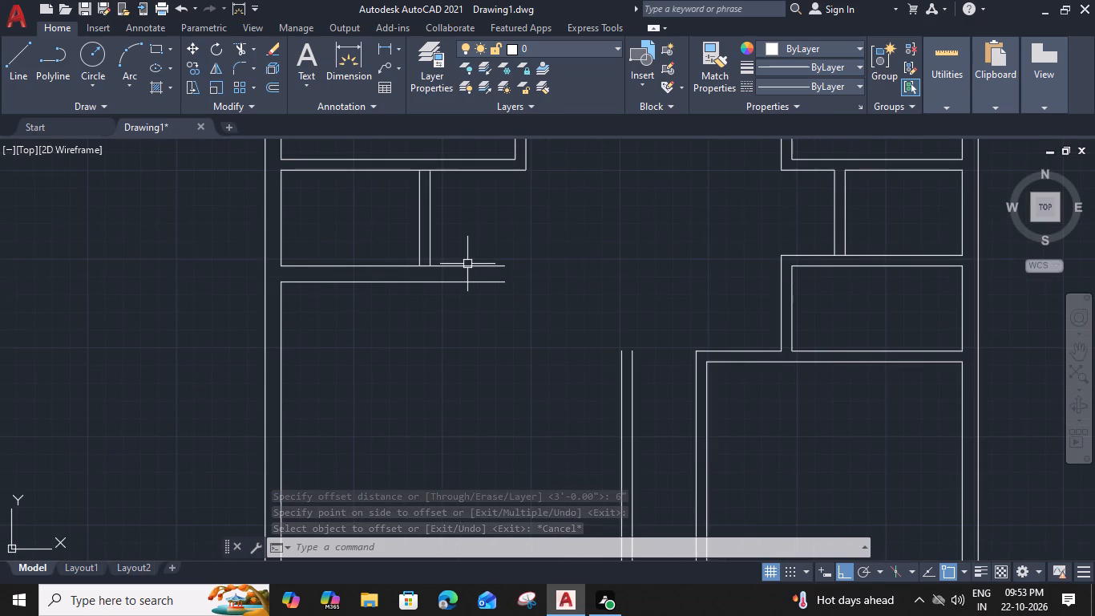
pyautogui.write('tr')
pyautogui.press('space')
pyautogui.scroll(3, 398, 257)
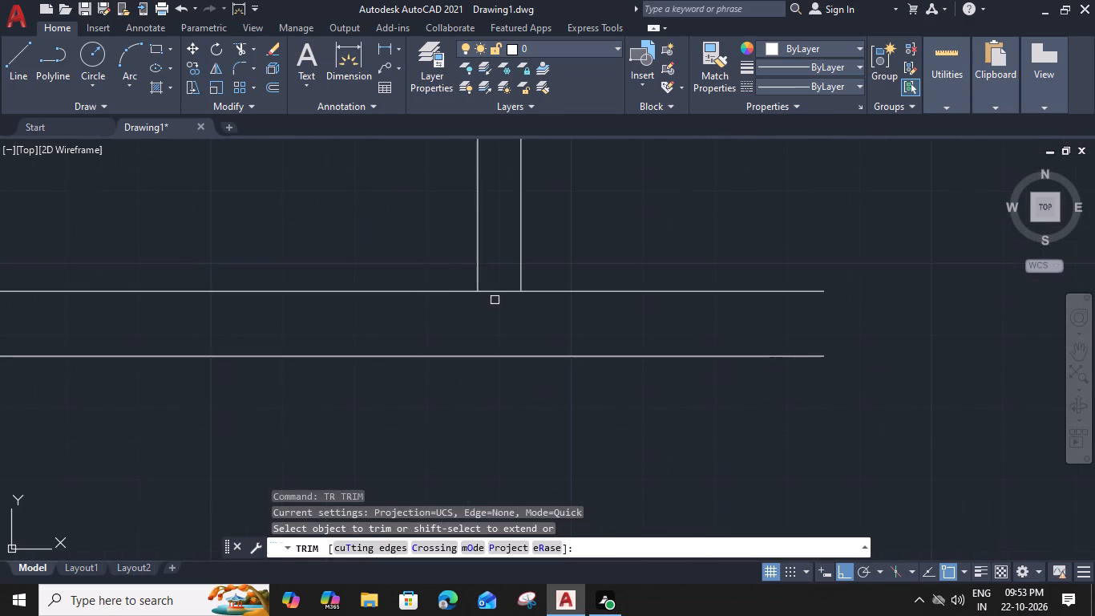
pyautogui.click(495, 293)
pyautogui.scroll(-4, 493, 290)
pyautogui.scroll(3, 483, 196)
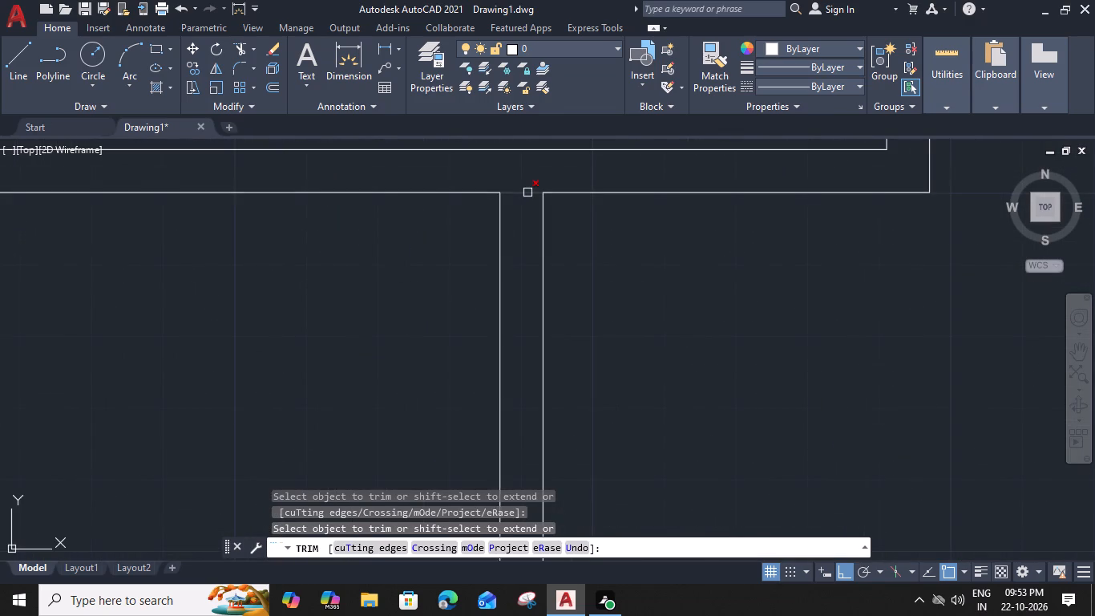
pyautogui.click(527, 192)
pyautogui.scroll(-4, 527, 192)
pyautogui.press('Escape')
# Draw a horizontal line across the 3' gap between the large room's left wall and the new partition beside it.
pyautogui.moveTo(636, 317); pyautogui.dragTo(584, 292, button='middle')
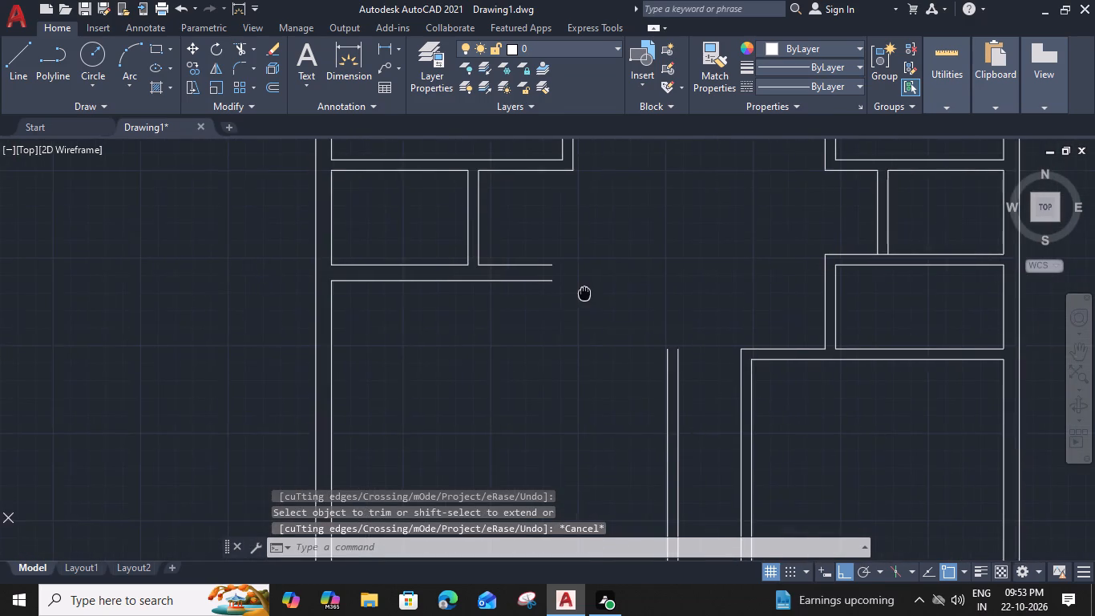
pyautogui.moveTo(584, 292); pyautogui.dragTo(561, 303, button='middle')
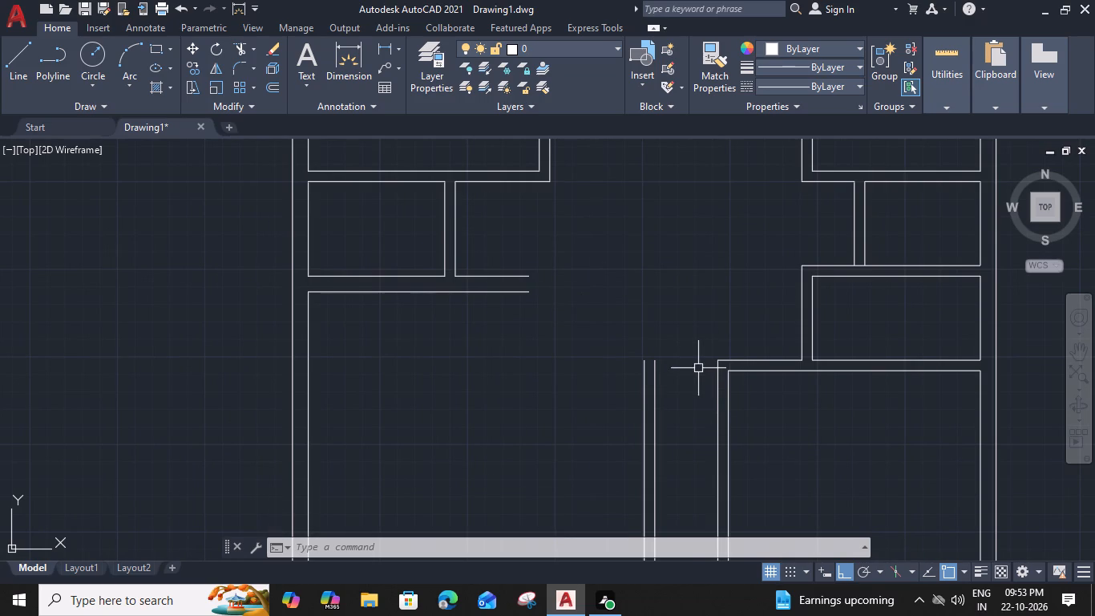
pyautogui.write('l')
pyautogui.press('space')
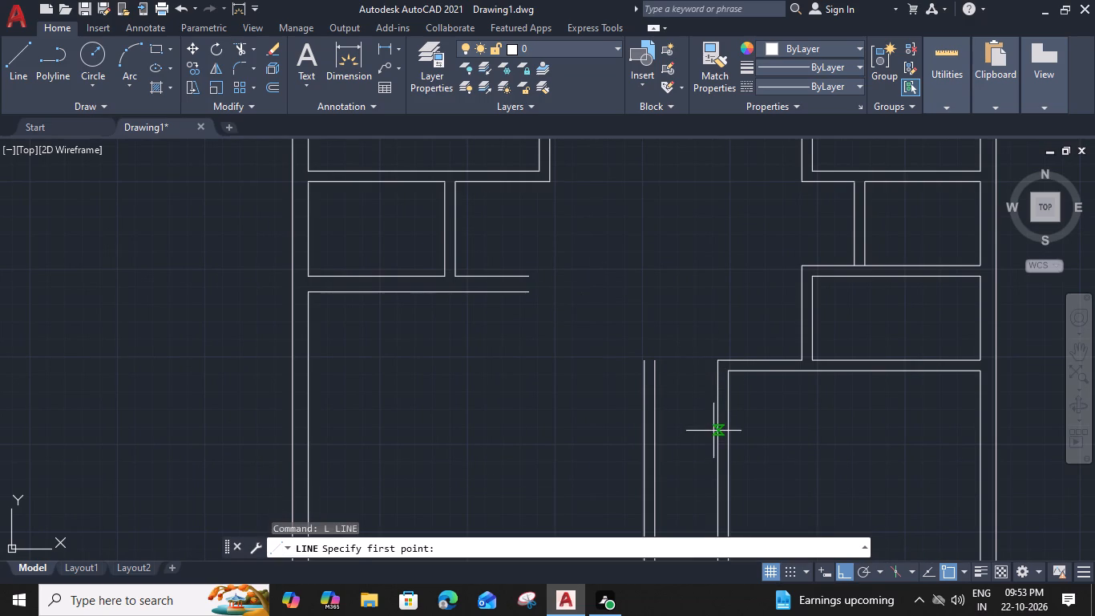
pyautogui.click(717, 430)
pyautogui.click(653, 428)
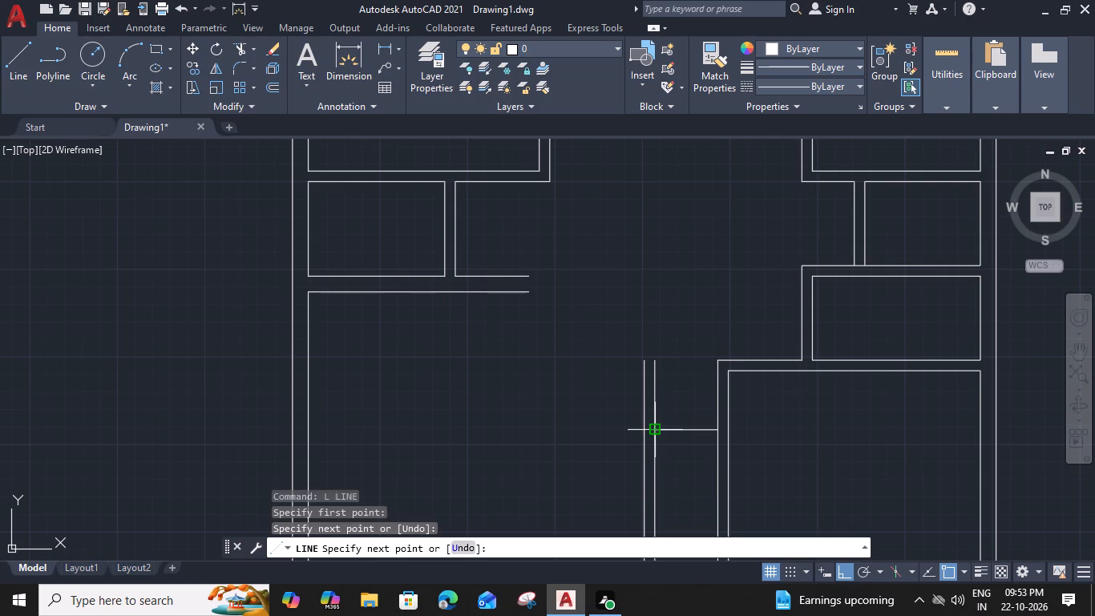
pyautogui.press('space')
# Offset the horizontal line across the 3' gap 6" downward to give the cross wall its thickness.
pyautogui.click(692, 429)
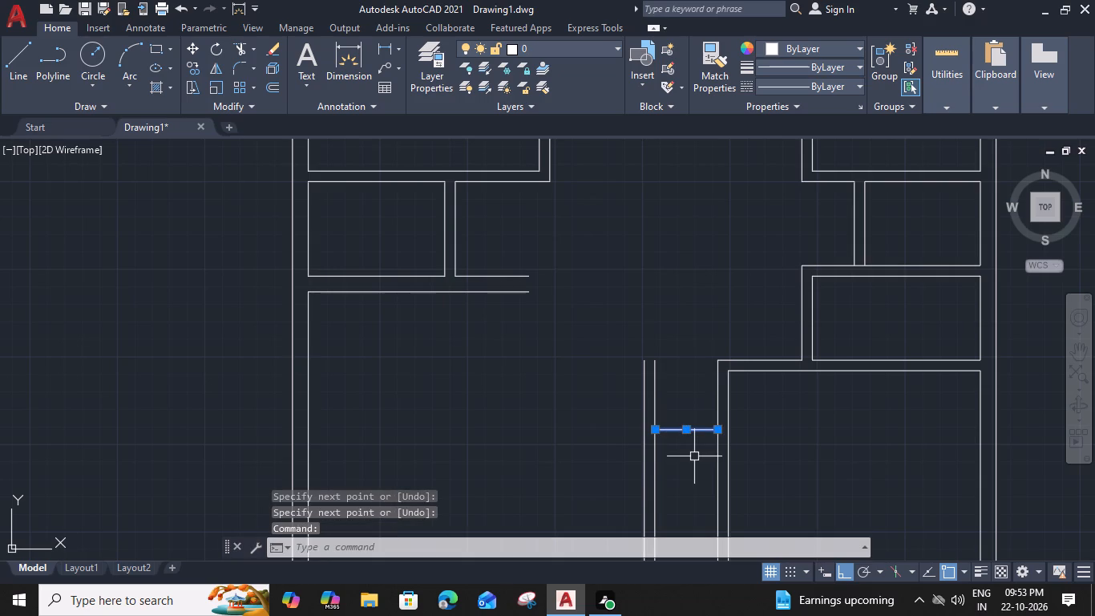
pyautogui.press('o')
pyautogui.press('space')
pyautogui.press('6')
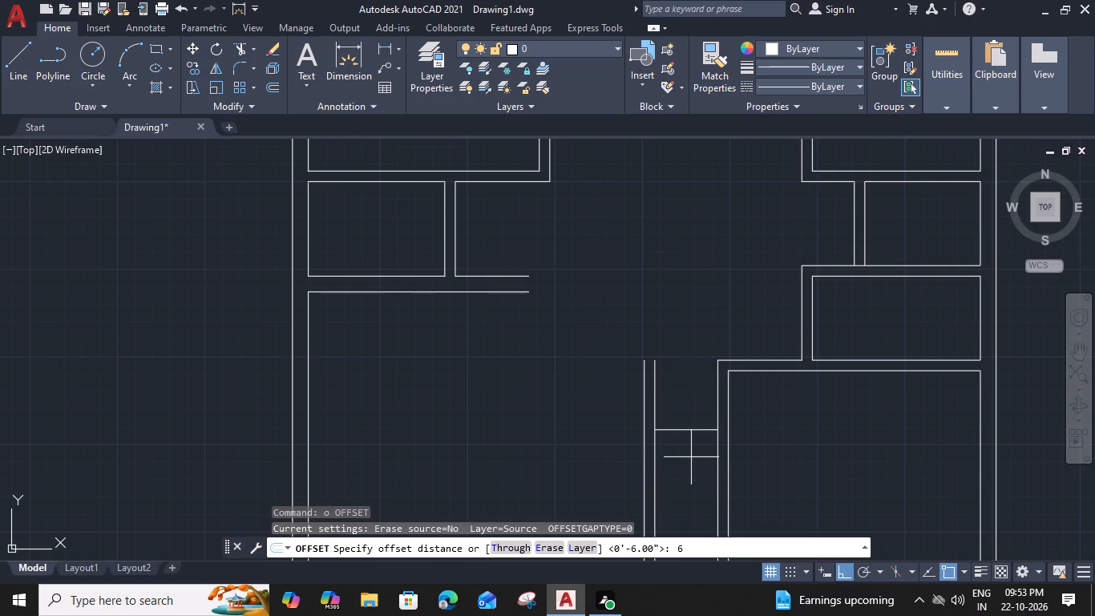
pyautogui.hotkey('shift', '"')
pyautogui.press('Return')
pyautogui.click(690, 466)
pyautogui.press('Escape')
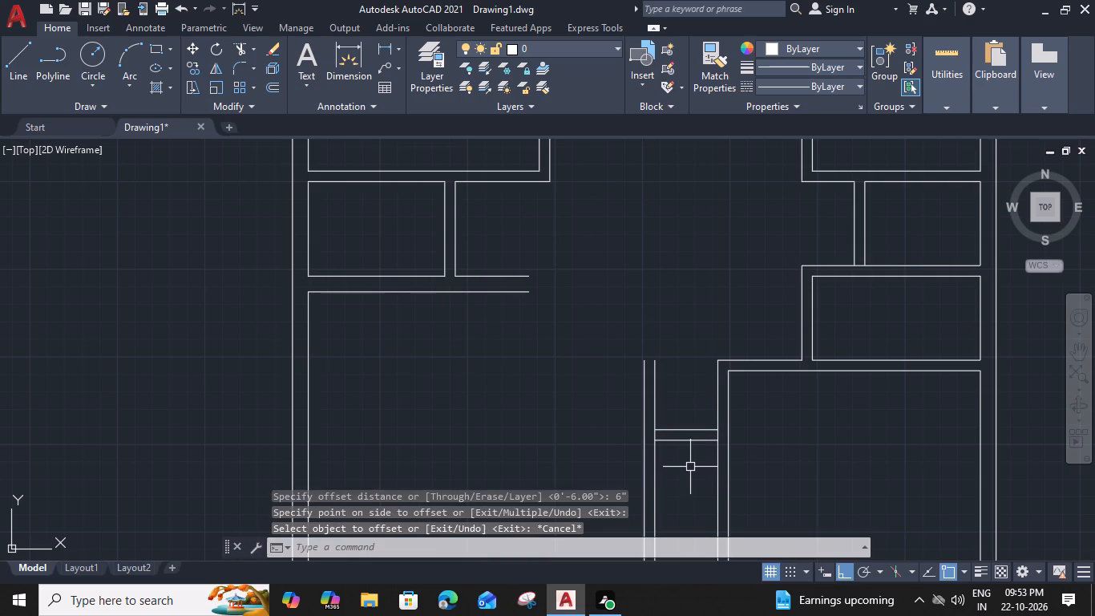
# Extend the lower cross-wall line to the partition's outer line and trim both partition lines below it.
pyautogui.press('e')
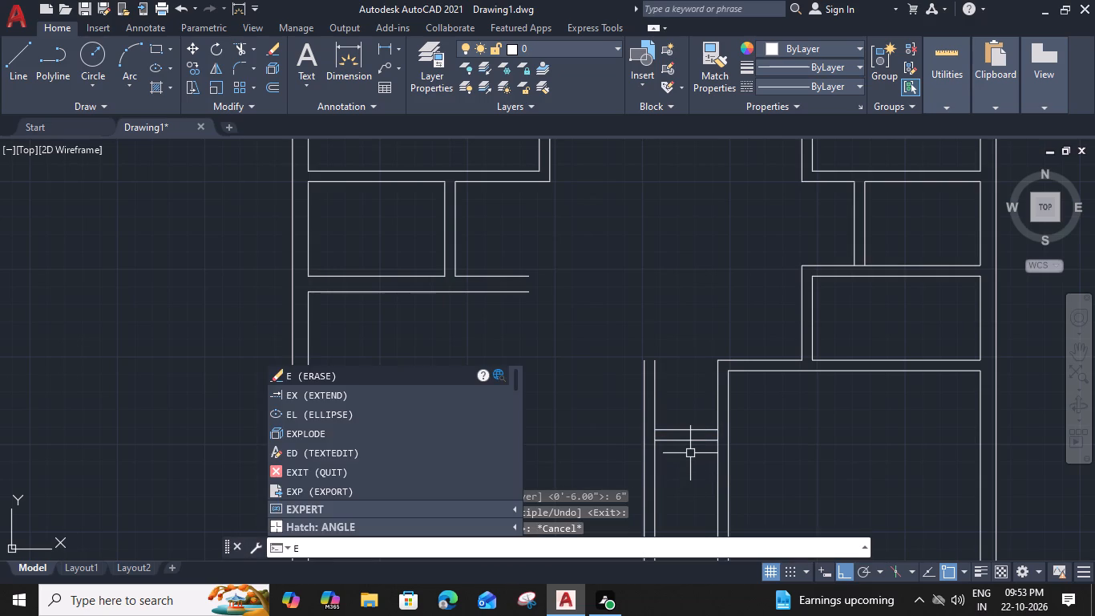
pyautogui.write('x')
pyautogui.press('space')
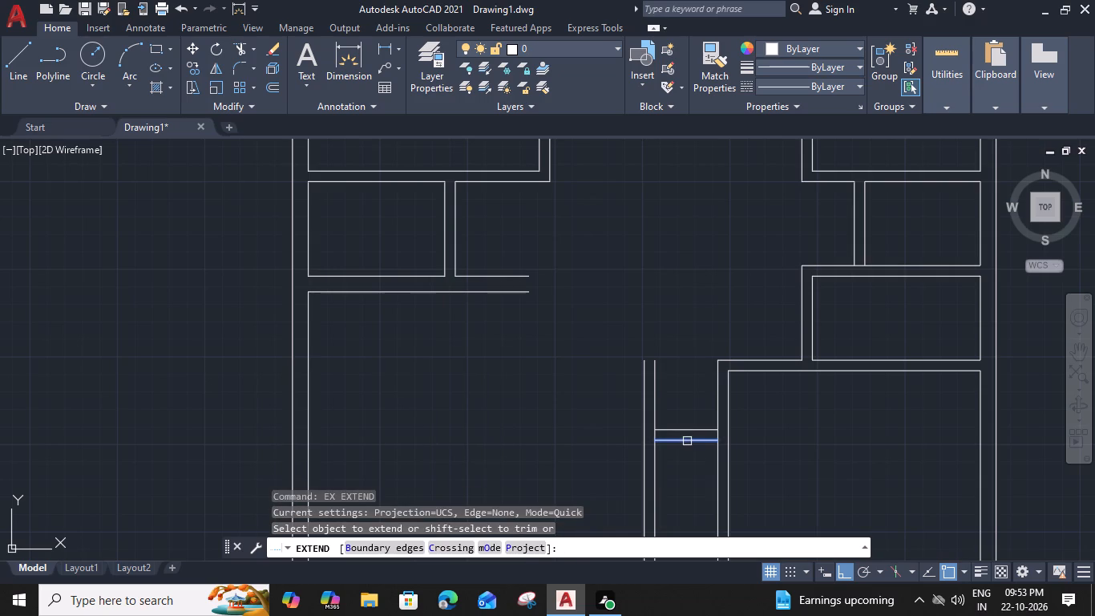
pyautogui.click(676, 441)
pyautogui.moveTo(685, 462); pyautogui.dragTo(658, 305, button='middle')
pyautogui.keyDown('shift'); pyautogui.click(651, 322); pyautogui.keyUp('shift')
pyautogui.keyDown('shift'); pyautogui.click(529, 358); pyautogui.keyUp('shift')
pyautogui.moveTo(560, 313); pyautogui.dragTo(560, 316, button='middle')
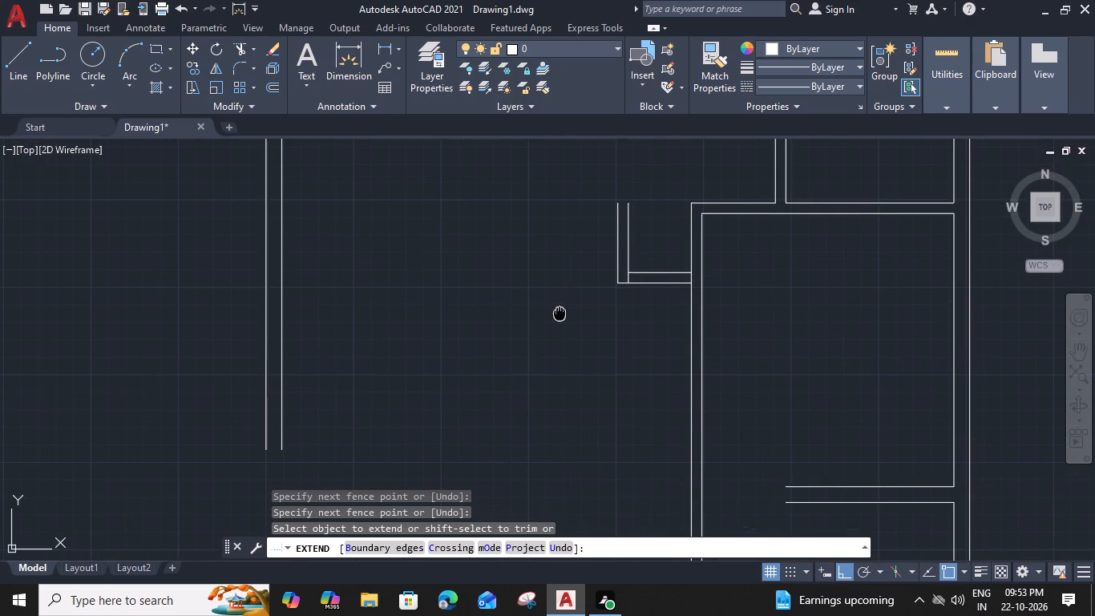
pyautogui.moveTo(560, 316); pyautogui.dragTo(529, 408, button='middle')
# Trim the leftover segments between the two cross-wall lines at the partition's inner line and the large room's left wall.
pyautogui.scroll(2, 581, 382)
pyautogui.keyDown('shift'); pyautogui.click(625, 359); pyautogui.keyUp('shift')
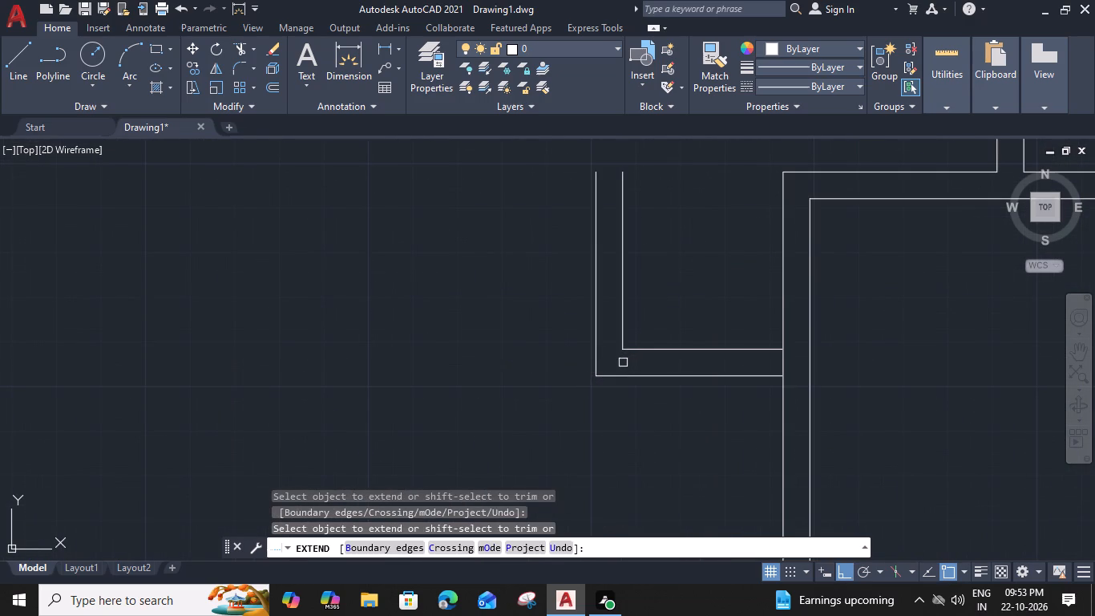
pyautogui.click(784, 361)
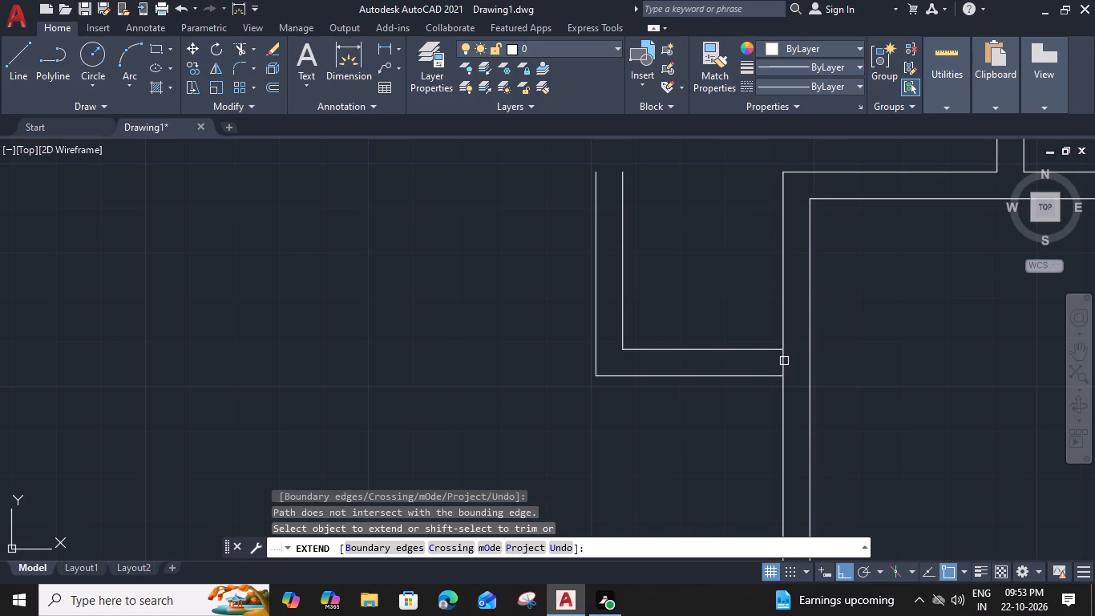
pyautogui.click(758, 350)
pyautogui.click(762, 375)
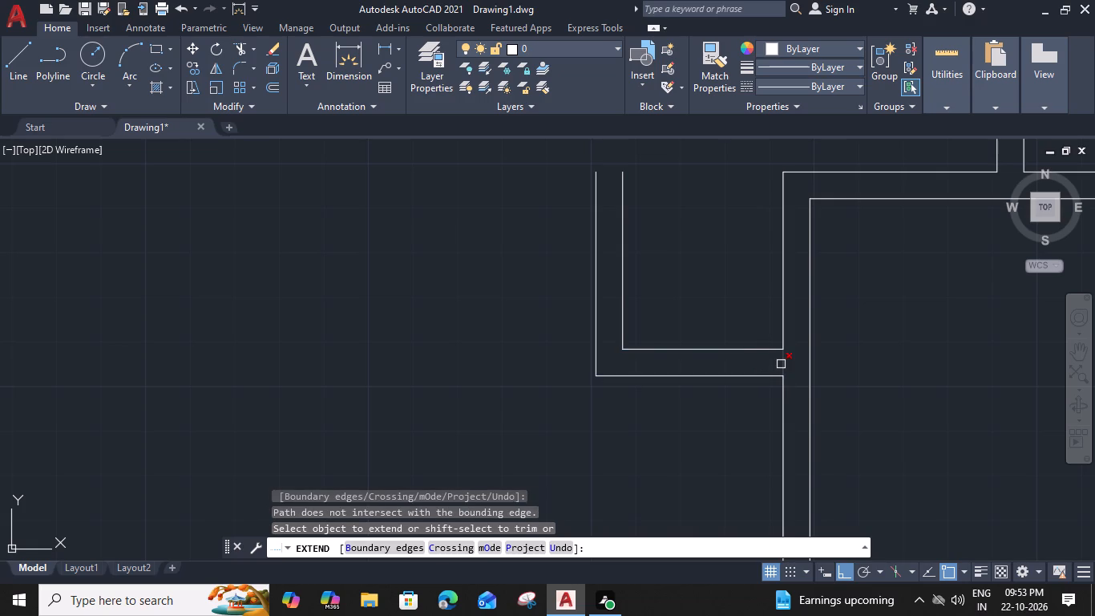
pyautogui.keyDown('shift'); pyautogui.click(781, 364); pyautogui.keyUp('shift')
pyautogui.moveTo(656, 237); pyautogui.dragTo(659, 368, button='middle')
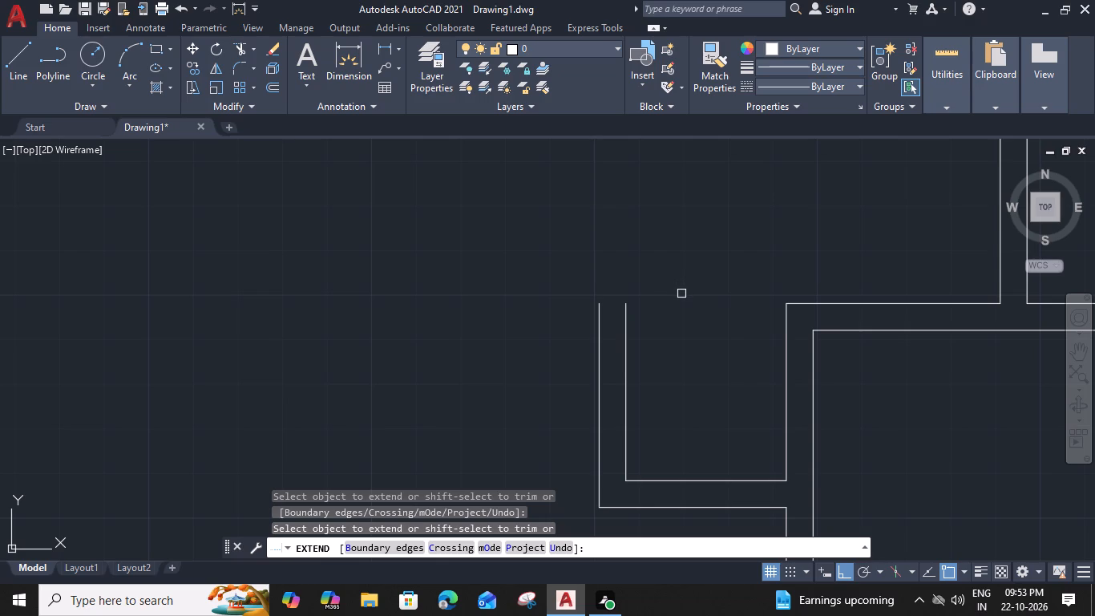
pyautogui.press('Escape')
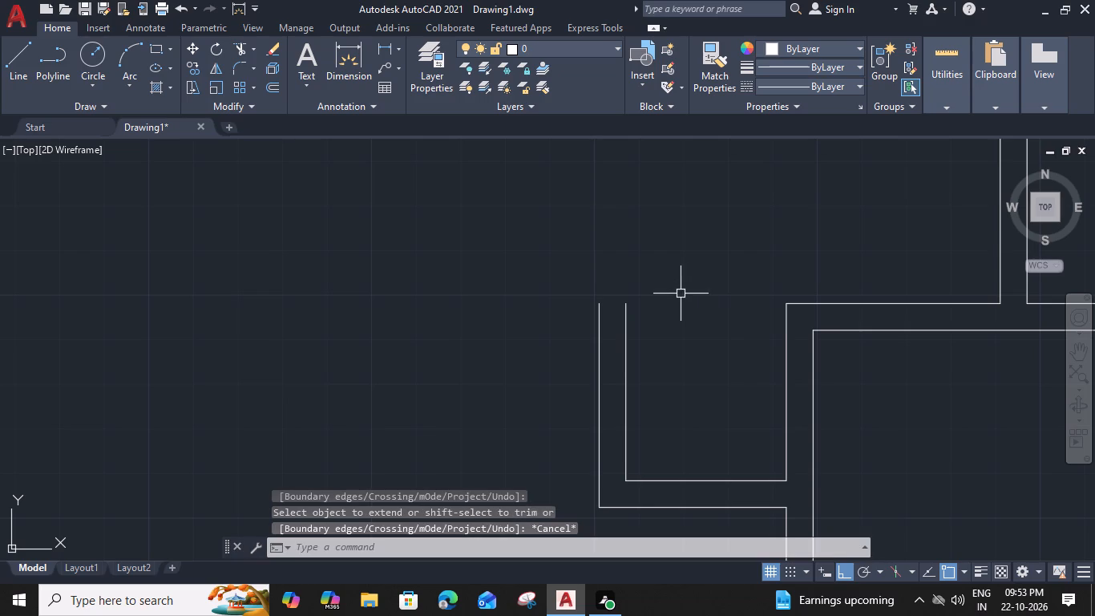
# Extend the large room's upper wall line to the recess's outer left line and trim it across the opening, capping the partition end.
pyautogui.press('e')
pyautogui.write('x')
pyautogui.press('space')
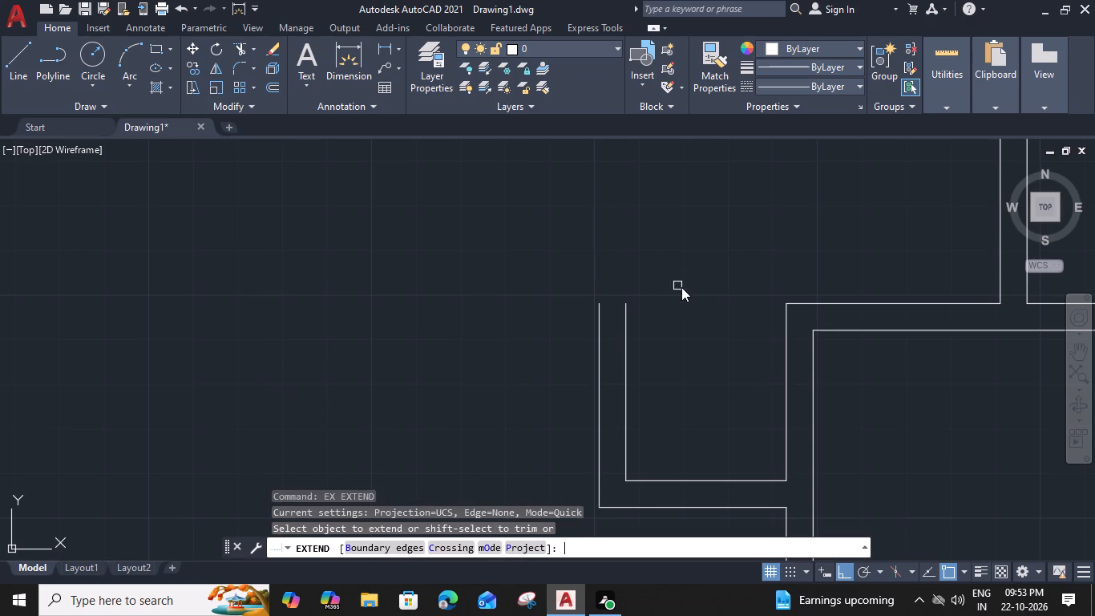
pyautogui.click(814, 304)
pyautogui.click(690, 306)
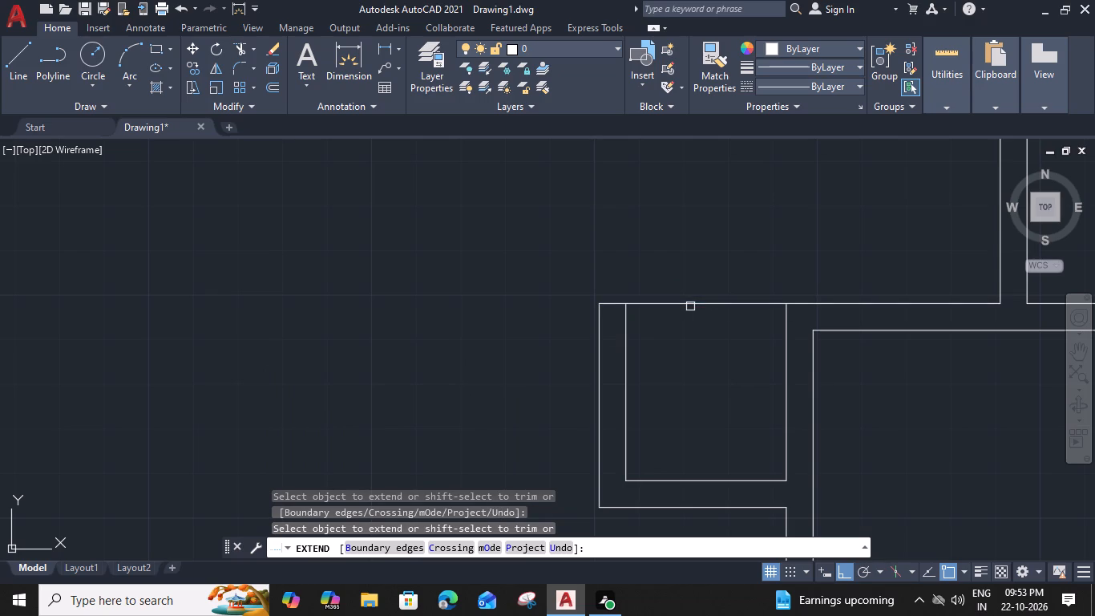
pyautogui.keyDown('shift'); pyautogui.click(689, 303); pyautogui.keyUp('shift')
pyautogui.press('Escape')
# Draw a horizontal line about 5' leftward from the recess partition's outer line, just below its capped end.
pyautogui.scroll(-3, 688, 301)
pyautogui.moveTo(568, 318); pyautogui.dragTo(595, 330, button='middle')
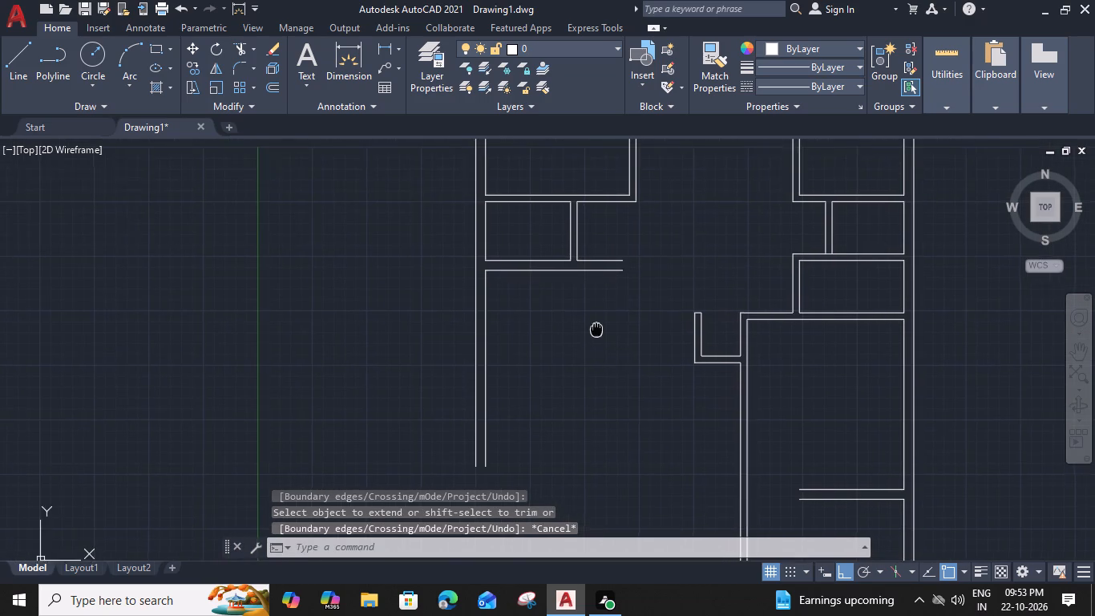
pyautogui.moveTo(595, 330); pyautogui.dragTo(593, 330, button='middle')
pyautogui.moveTo(599, 295); pyautogui.dragTo(574, 308, button='middle')
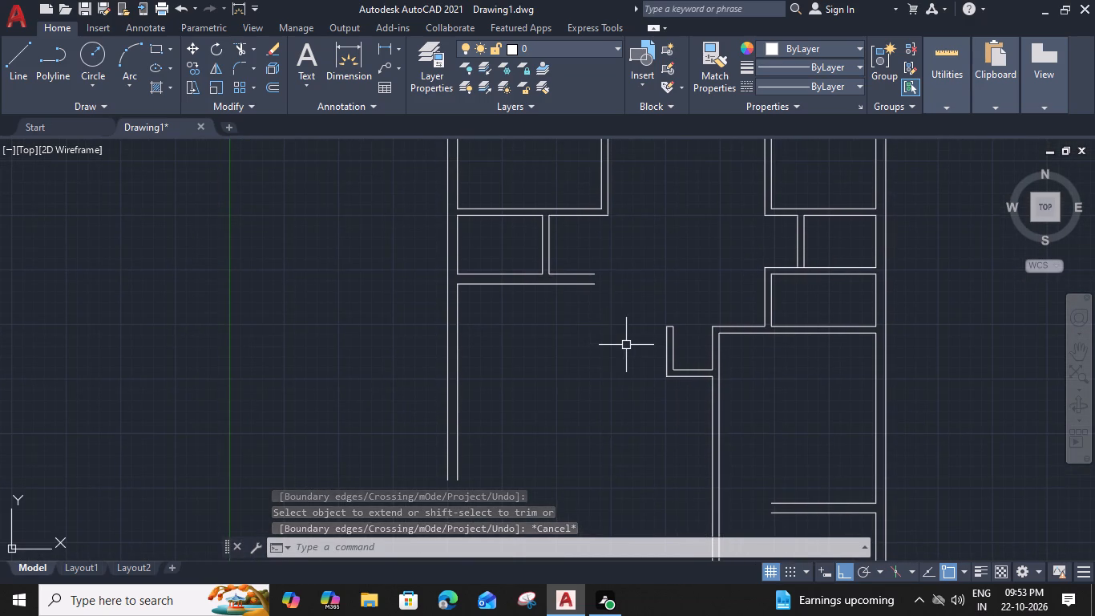
pyautogui.scroll(1, 631, 342)
pyautogui.moveTo(649, 330); pyautogui.dragTo(640, 351, button='middle')
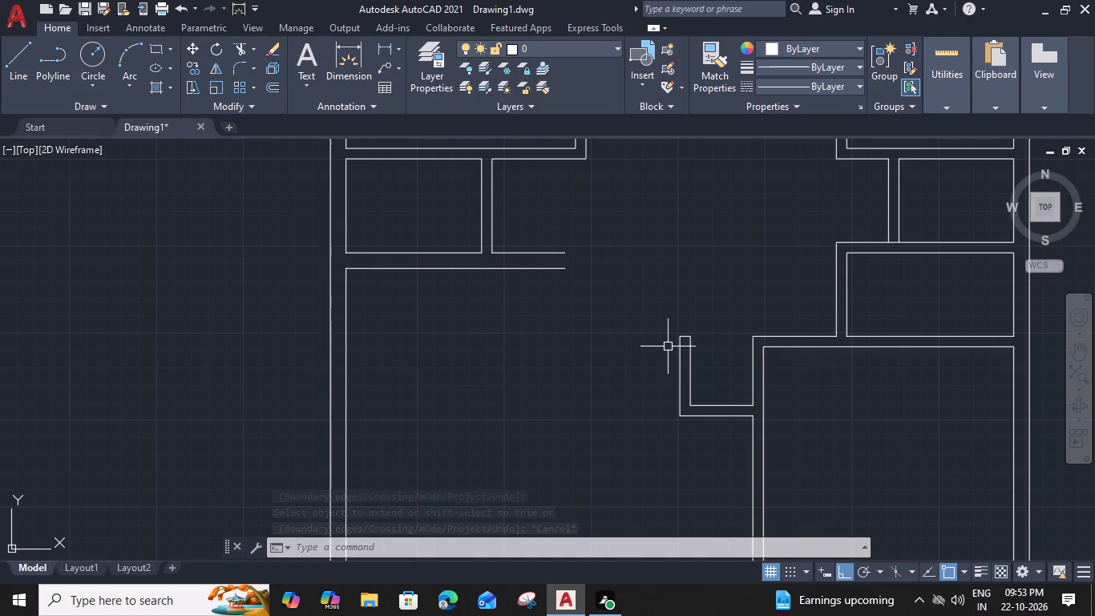
pyautogui.write('l')
pyautogui.press('space')
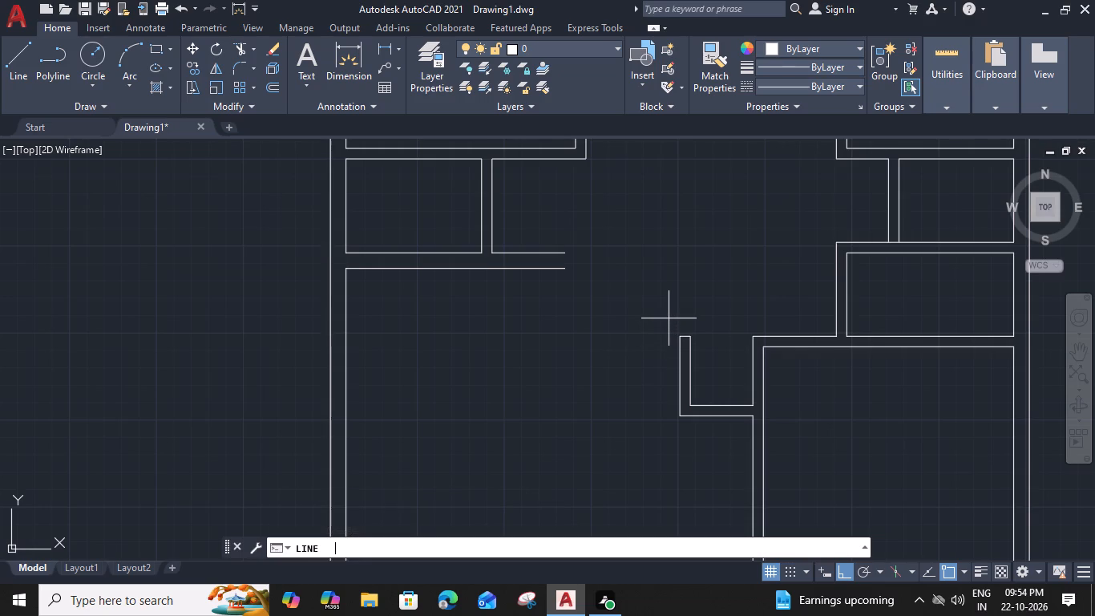
pyautogui.click(680, 346)
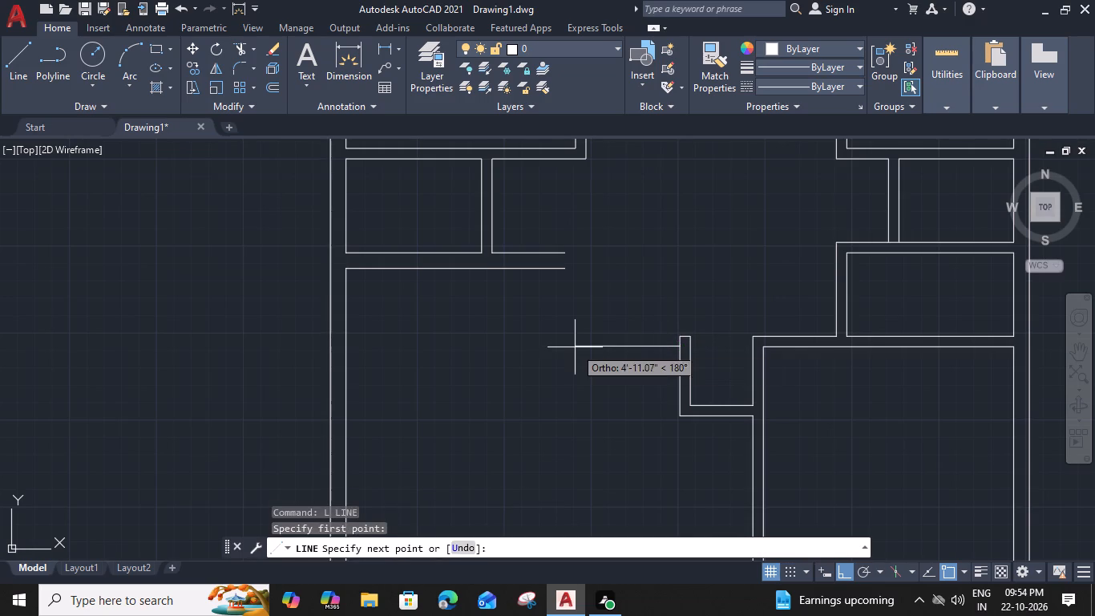
pyautogui.click(567, 347)
pyautogui.press('Escape')
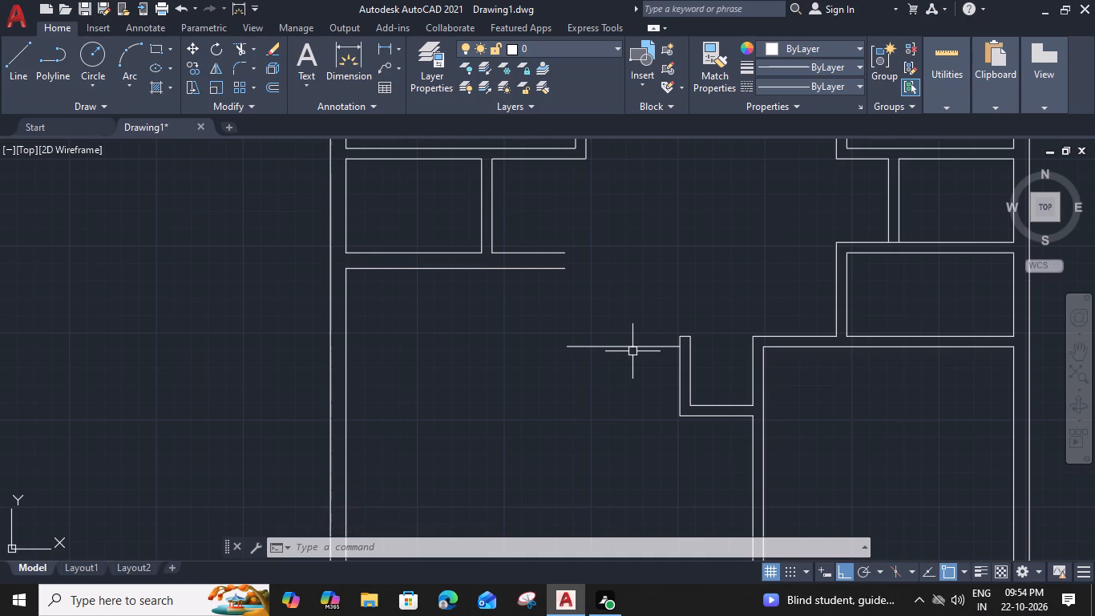
# Quick-measure the distances around the recess beside the large room.
pyautogui.write('mea')
pyautogui.press('space')
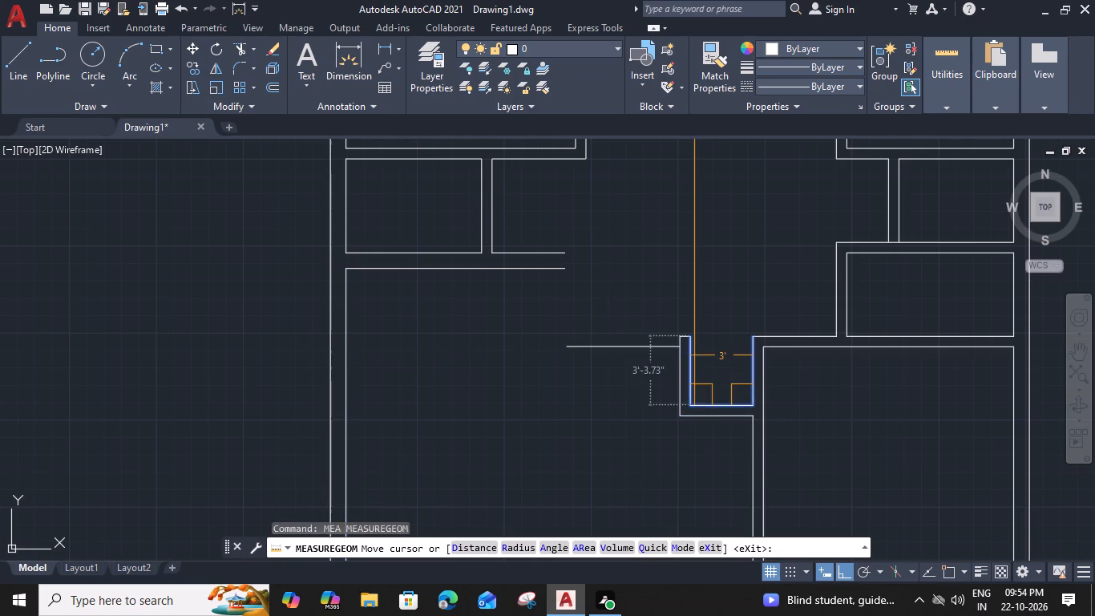
pyautogui.press('Escape')
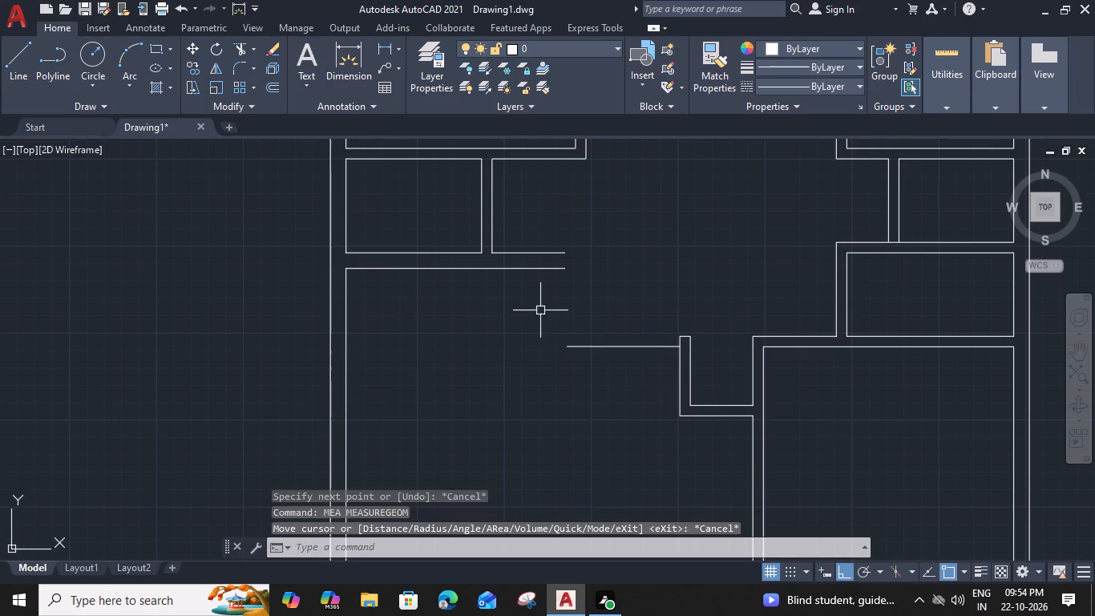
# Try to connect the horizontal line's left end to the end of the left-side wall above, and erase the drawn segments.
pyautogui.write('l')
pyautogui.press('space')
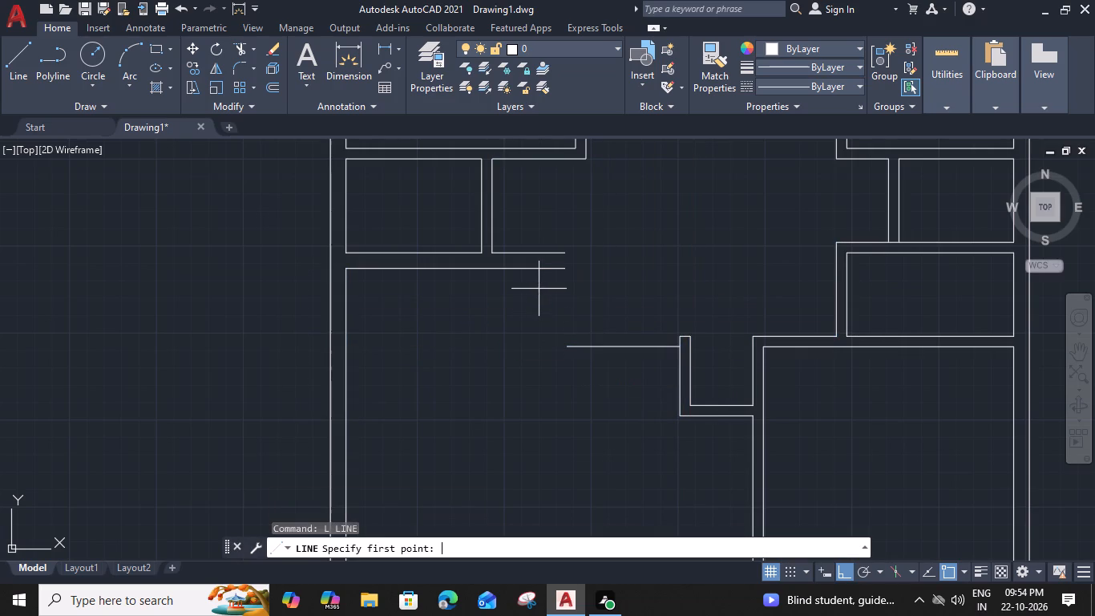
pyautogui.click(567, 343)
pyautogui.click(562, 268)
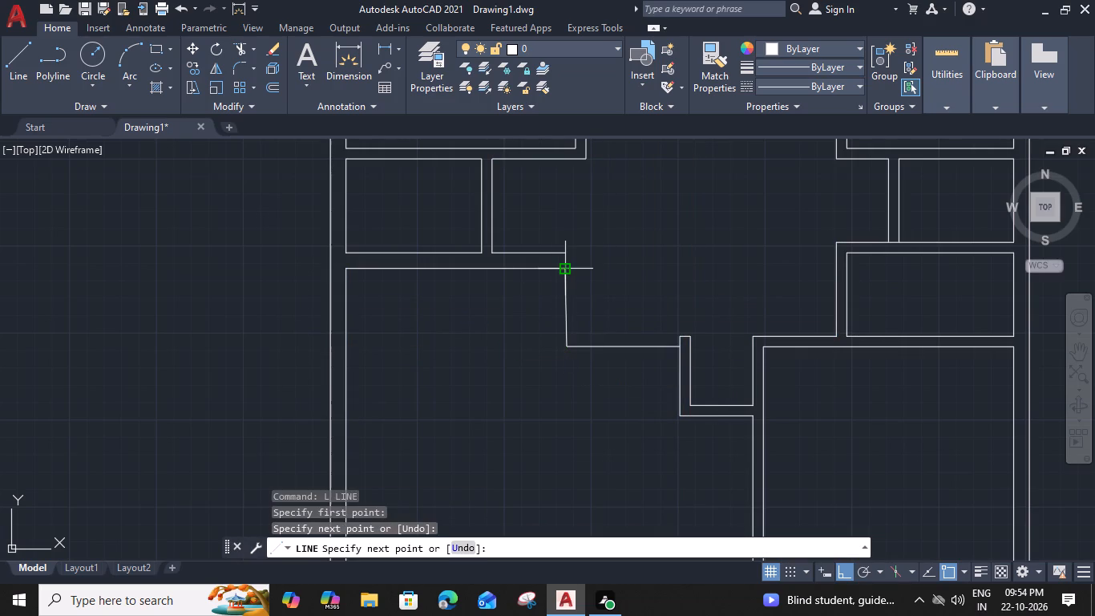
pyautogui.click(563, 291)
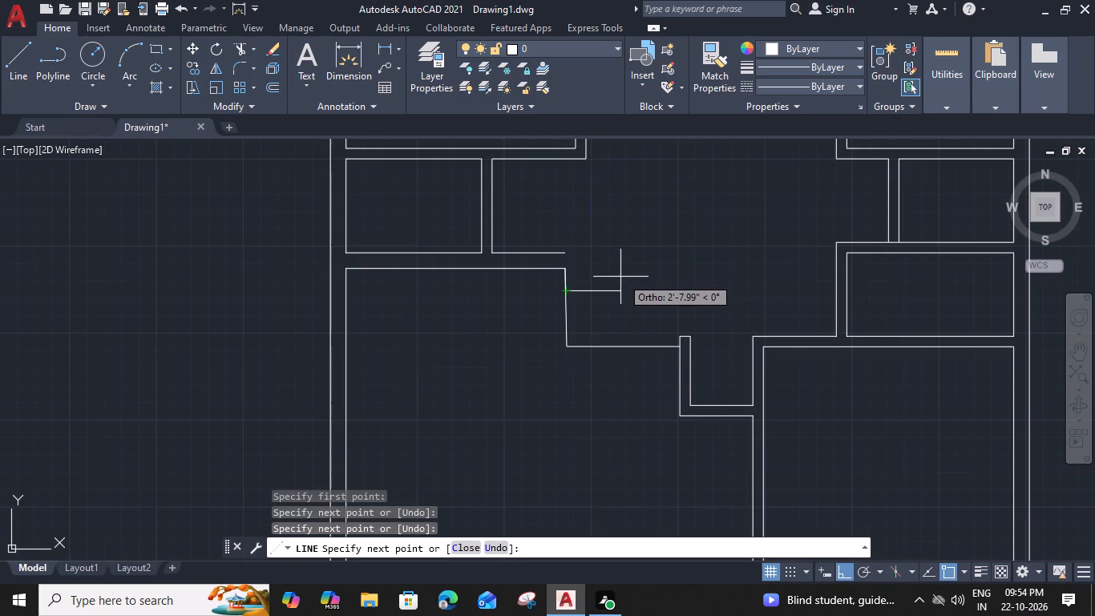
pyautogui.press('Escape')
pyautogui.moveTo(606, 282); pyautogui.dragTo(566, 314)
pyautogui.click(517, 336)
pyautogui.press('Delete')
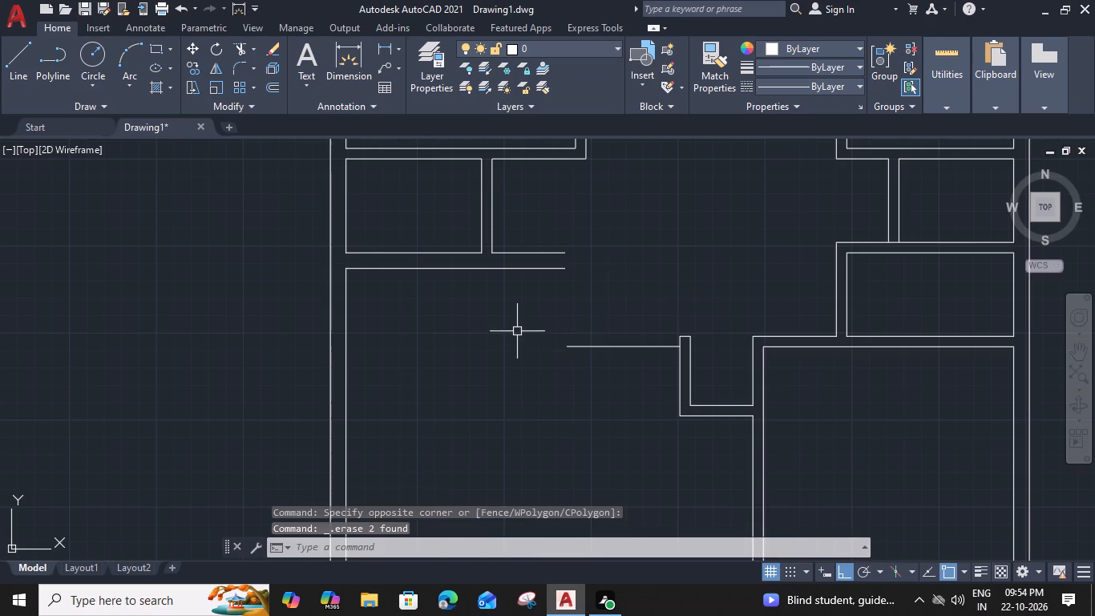
# Draw a vertical line from near the horizontal line's left end up to the upper-left room's lower wall line.
pyautogui.press('l')
pyautogui.press('space')
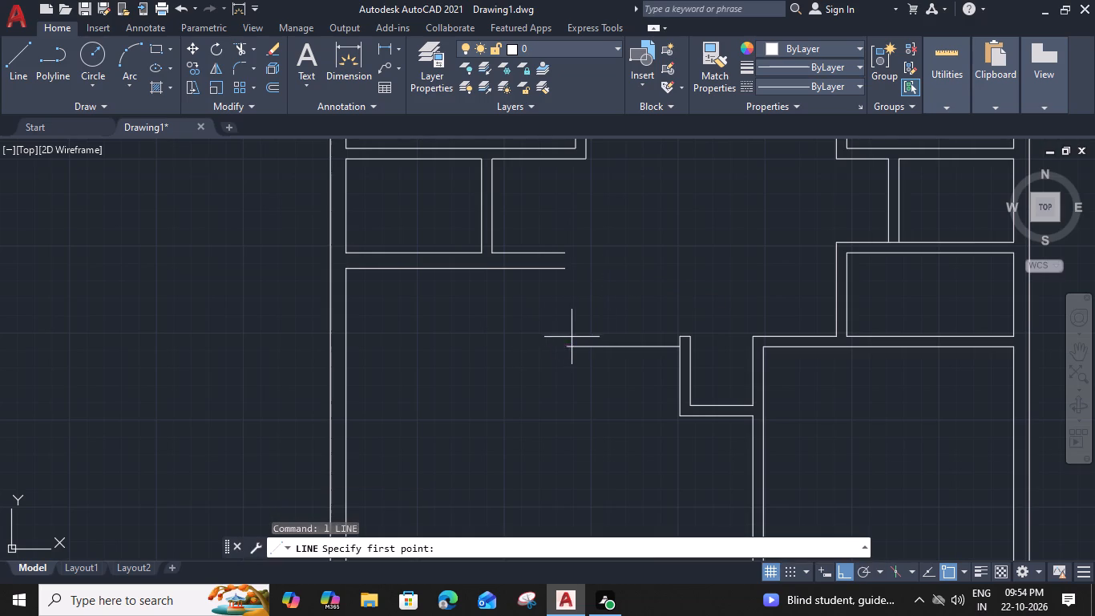
pyautogui.click(581, 347)
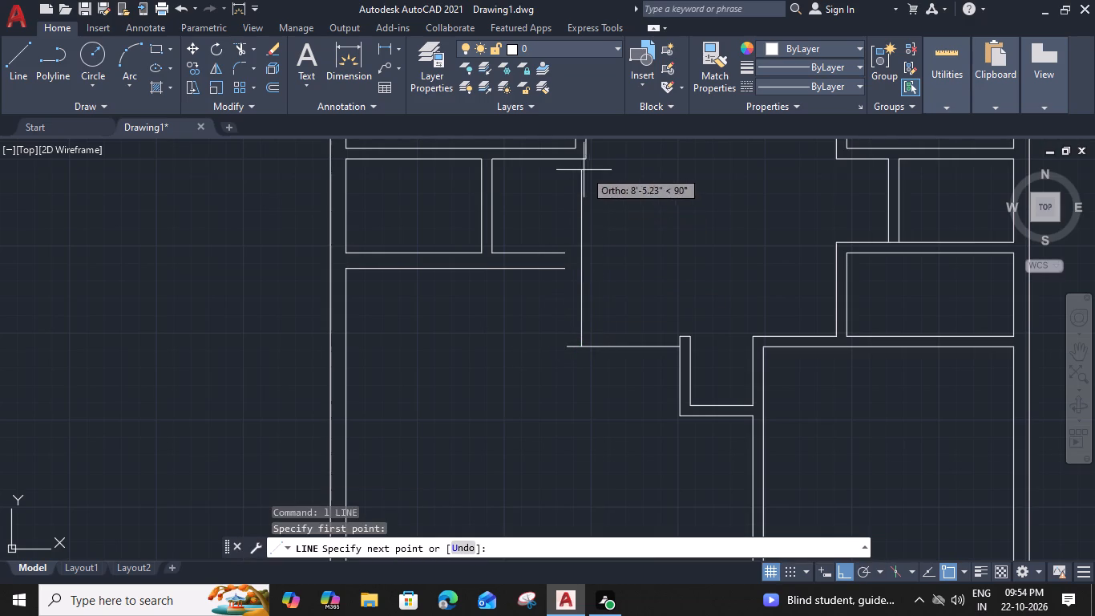
pyautogui.click(581, 160)
pyautogui.press('Escape')
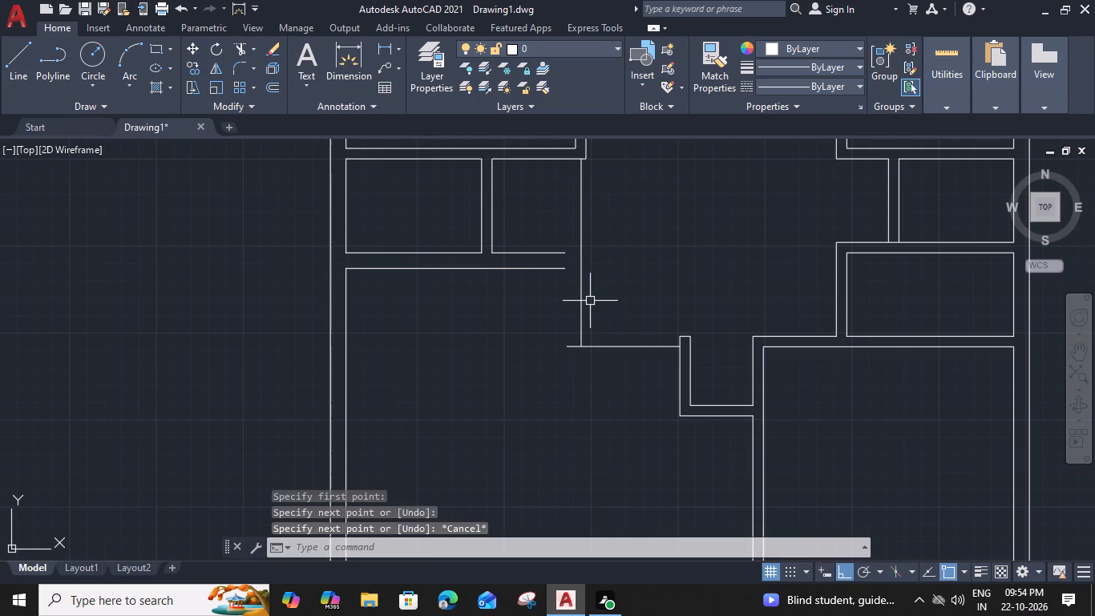
# Offset the new vertical line 6" to the left to form a partition.
pyautogui.moveTo(577, 288); pyautogui.dragTo(570, 294)
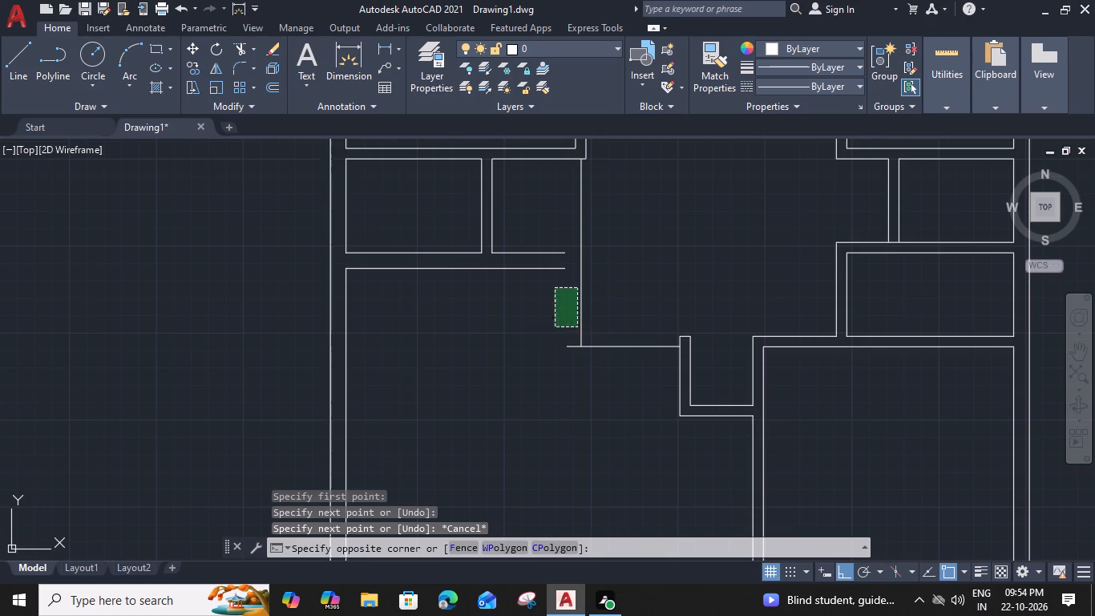
pyautogui.click(555, 327)
pyautogui.click(600, 285)
pyautogui.click(551, 310)
pyautogui.press('o')
pyautogui.press('space')
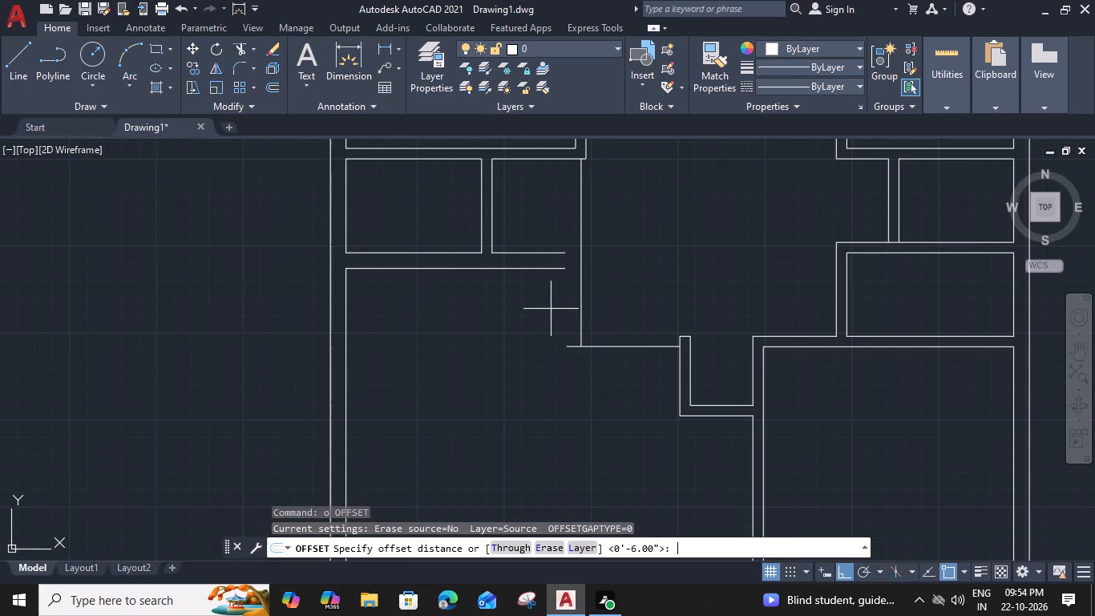
pyautogui.write('6"')
pyautogui.press('Return')
pyautogui.click(515, 310)
pyautogui.press('Escape')
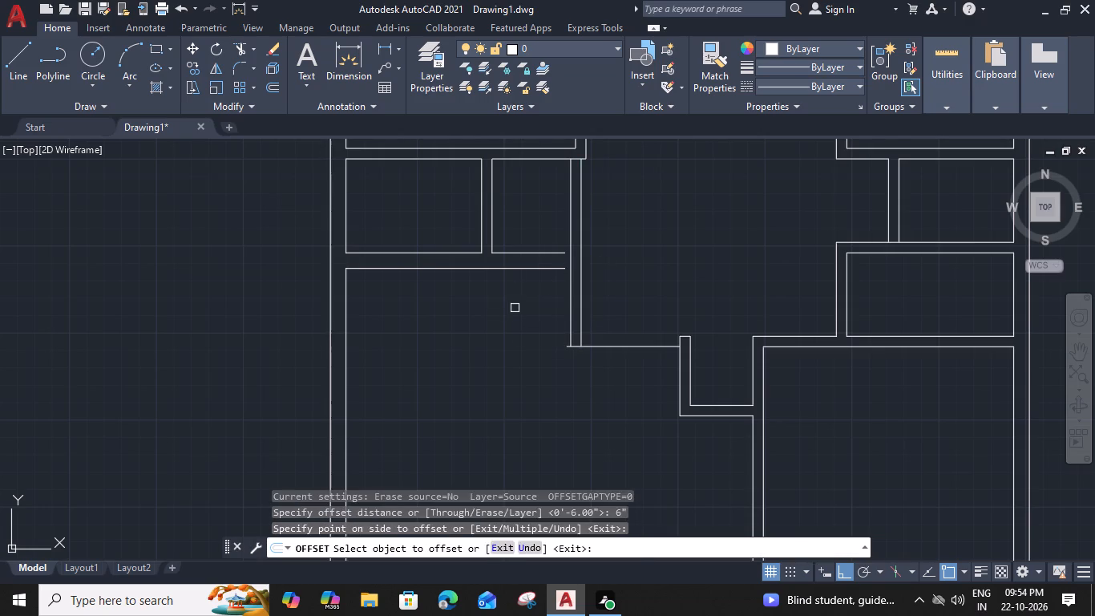
# Extend the left wall's two horizontal lines to the 6" partition and trim the excess lines above, between and at its lower end.
pyautogui.write('ex')
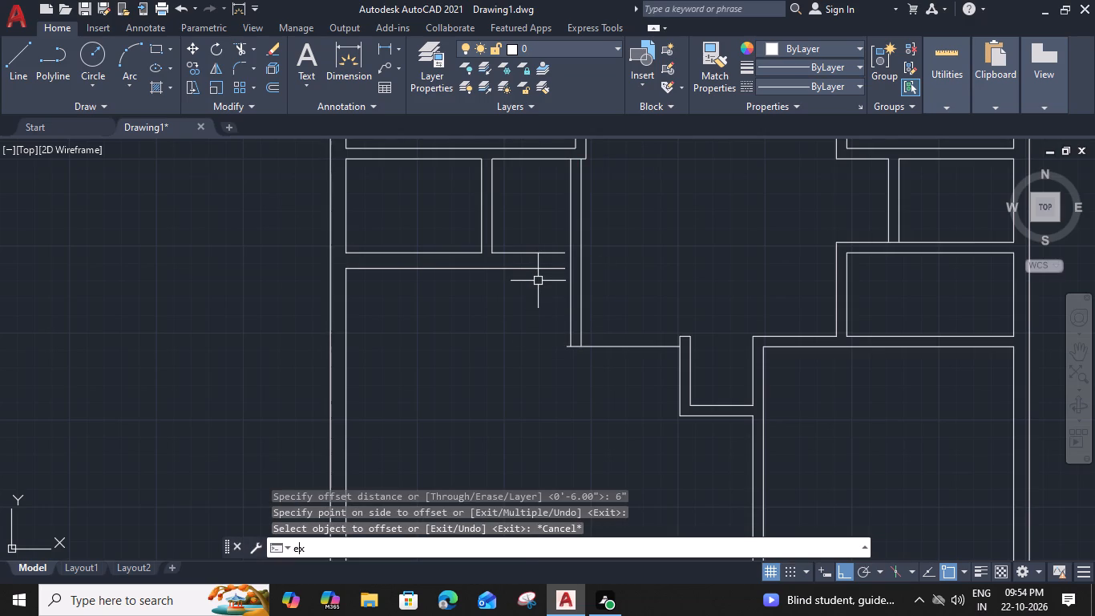
pyautogui.press('space')
pyautogui.click(553, 272)
pyautogui.click(552, 249)
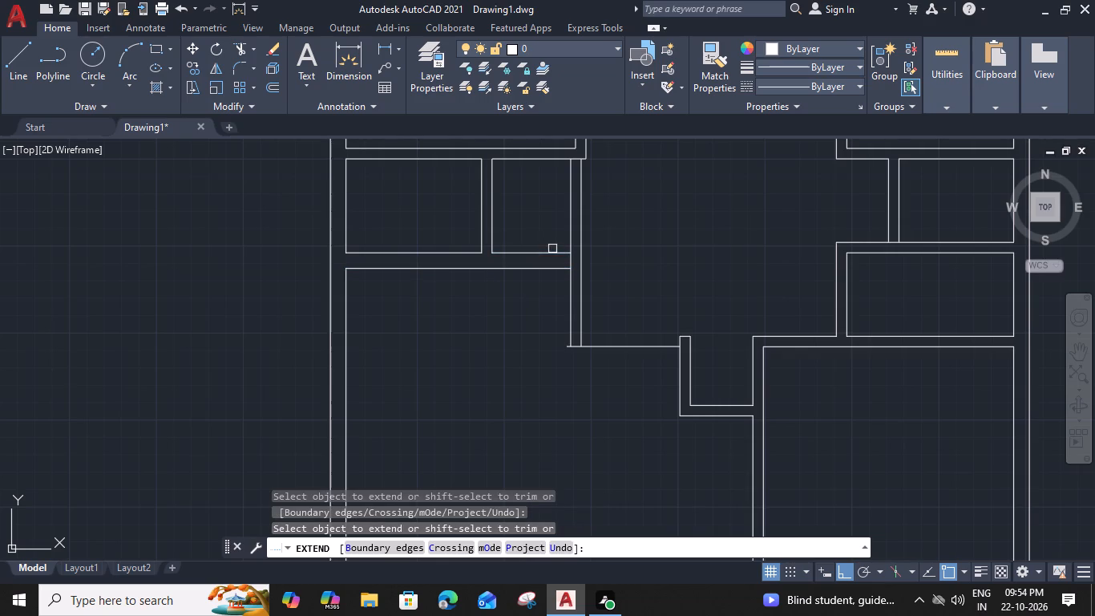
pyautogui.click(558, 254)
pyautogui.keyDown('shift'); pyautogui.click(555, 229); pyautogui.keyUp('shift')
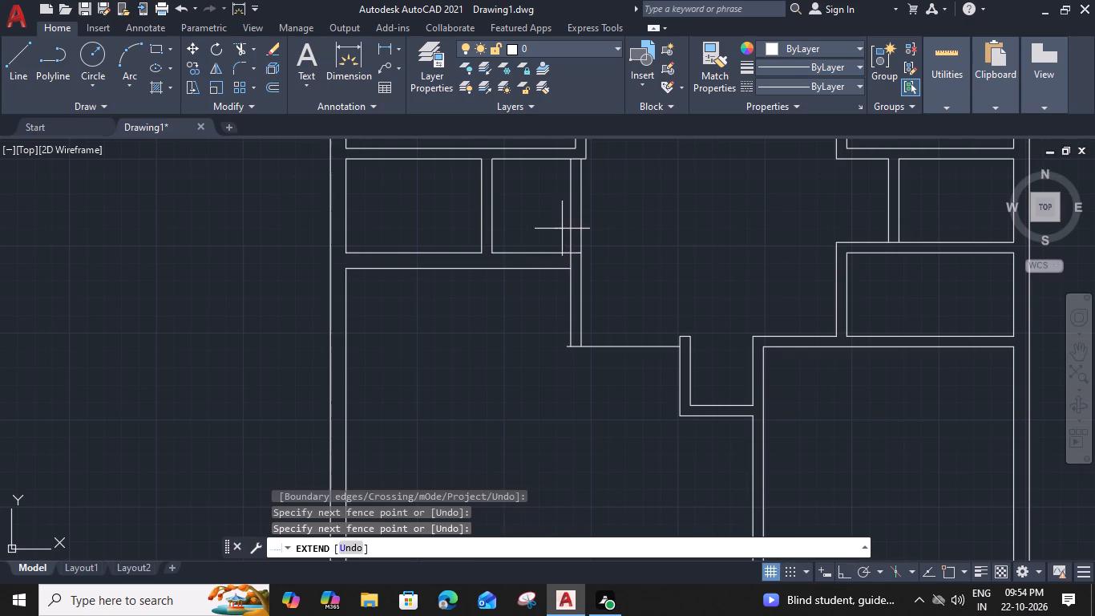
pyautogui.keyDown('shift'); pyautogui.click(595, 237); pyautogui.keyUp('shift')
pyautogui.keyDown('shift'); pyautogui.scroll(1, 572, 263); pyautogui.keyUp('shift')
pyautogui.keyDown('shift'); pyautogui.click(569, 261); pyautogui.keyUp('shift')
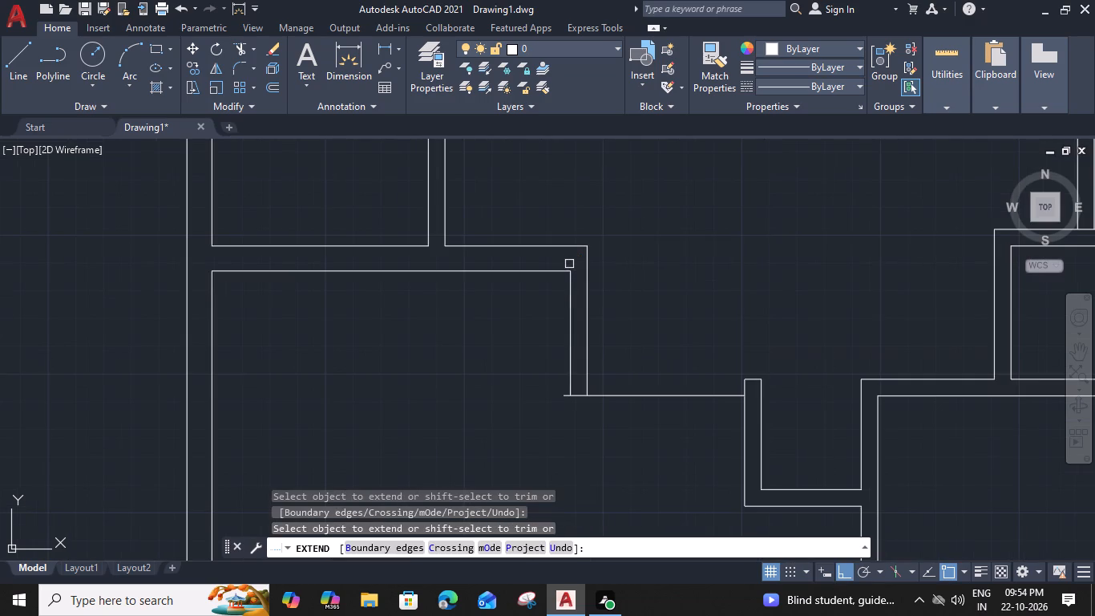
pyautogui.keyDown('shift'); pyautogui.click(560, 395); pyautogui.keyUp('shift')
pyautogui.press('Escape')
# Extend both lines of the wall between the two lower-right rooms to the inner left wall line and trim the junction open.
pyautogui.scroll(-1, 613, 411)
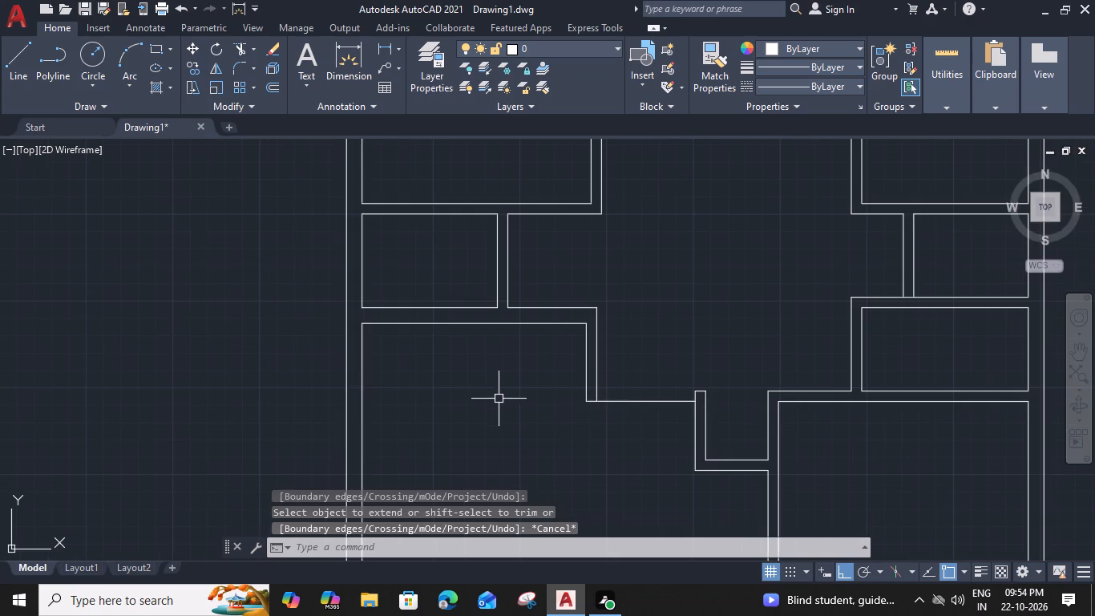
pyautogui.moveTo(491, 396); pyautogui.dragTo(510, 315, button='middle')
pyautogui.moveTo(568, 404); pyautogui.dragTo(564, 201, button='middle')
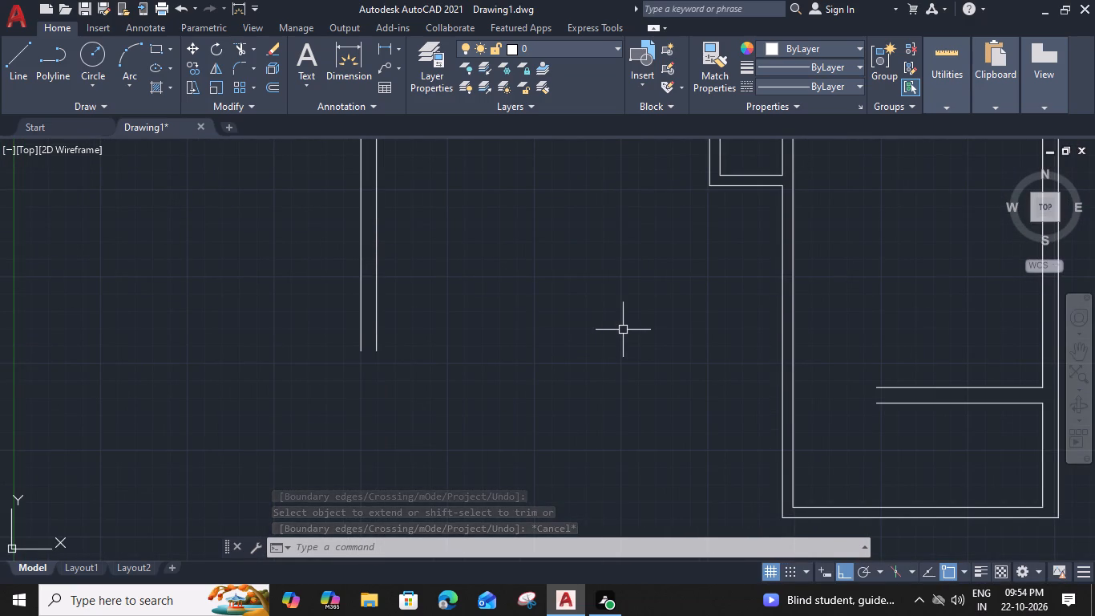
pyautogui.write('ex')
pyautogui.press('space')
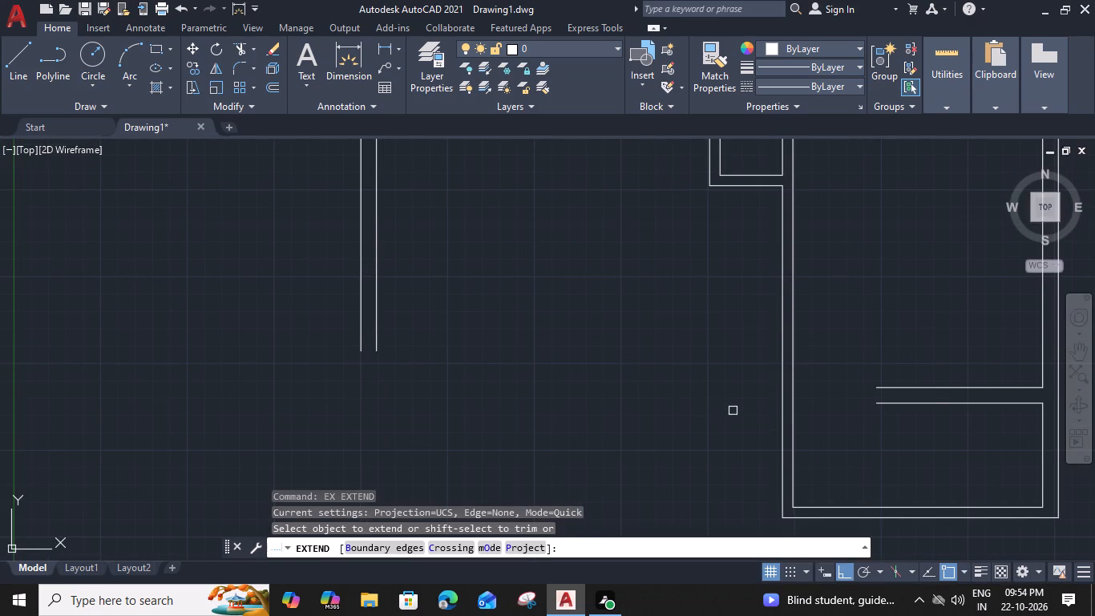
pyautogui.click(923, 402)
pyautogui.click(918, 383)
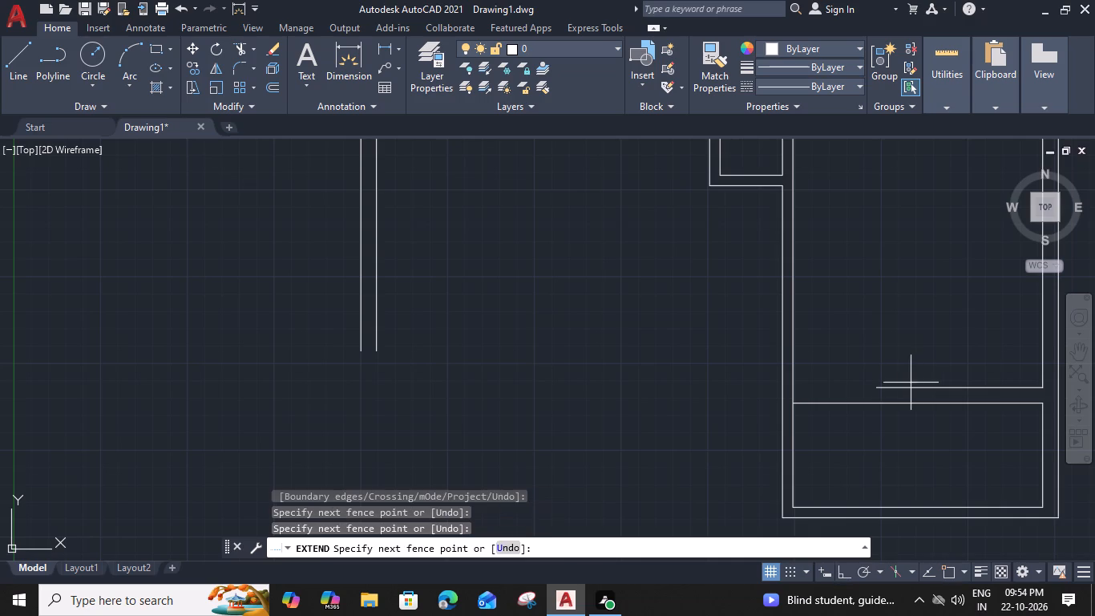
pyautogui.click(856, 398)
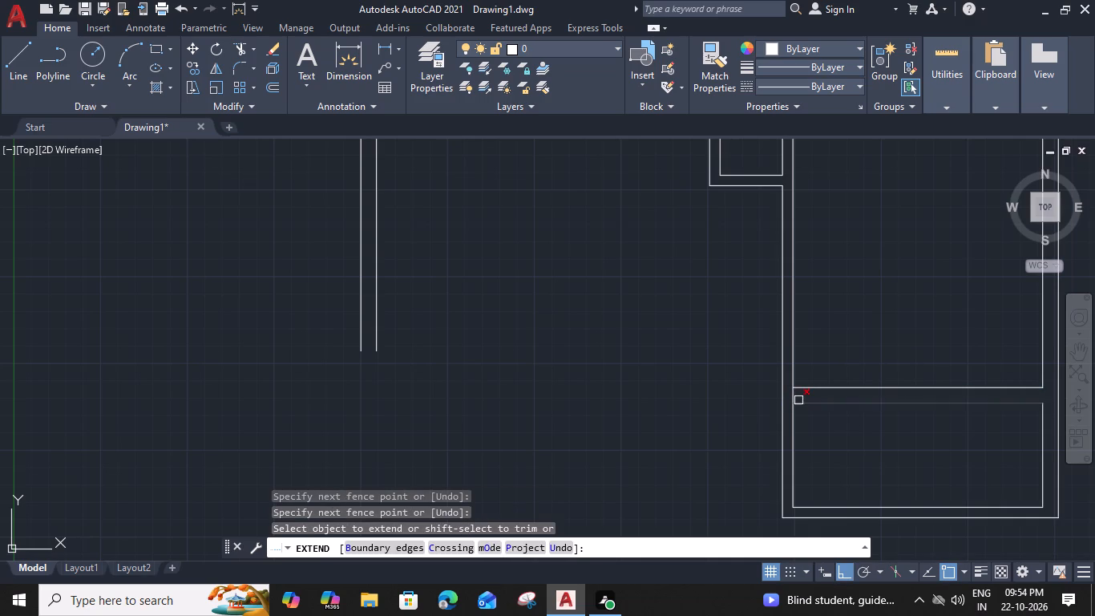
pyautogui.keyDown('shift'); pyautogui.click(797, 398); pyautogui.keyUp('shift')
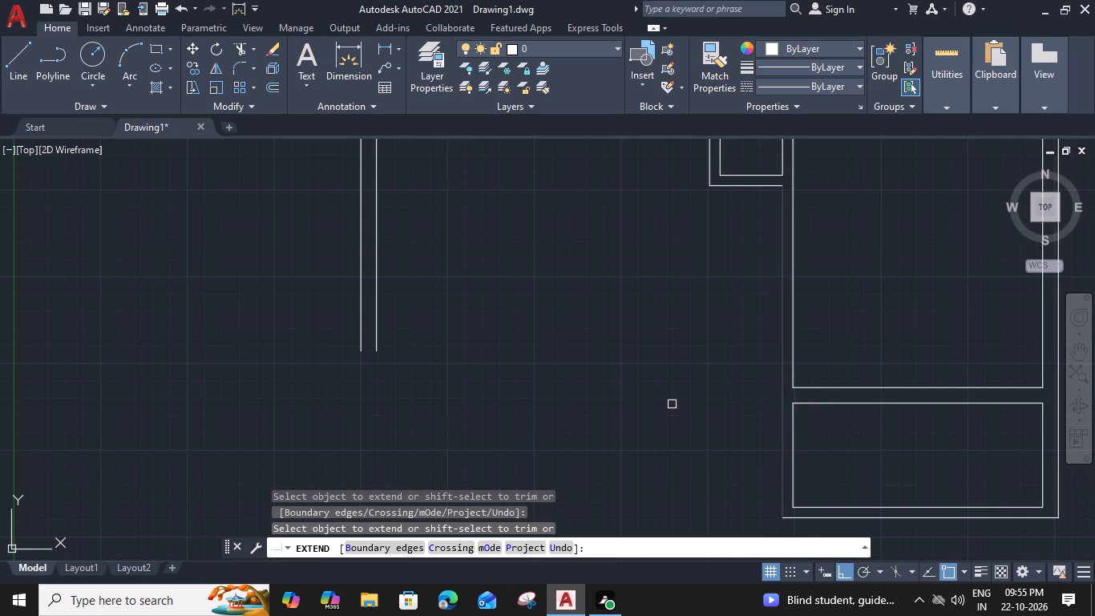
pyautogui.press('Escape')
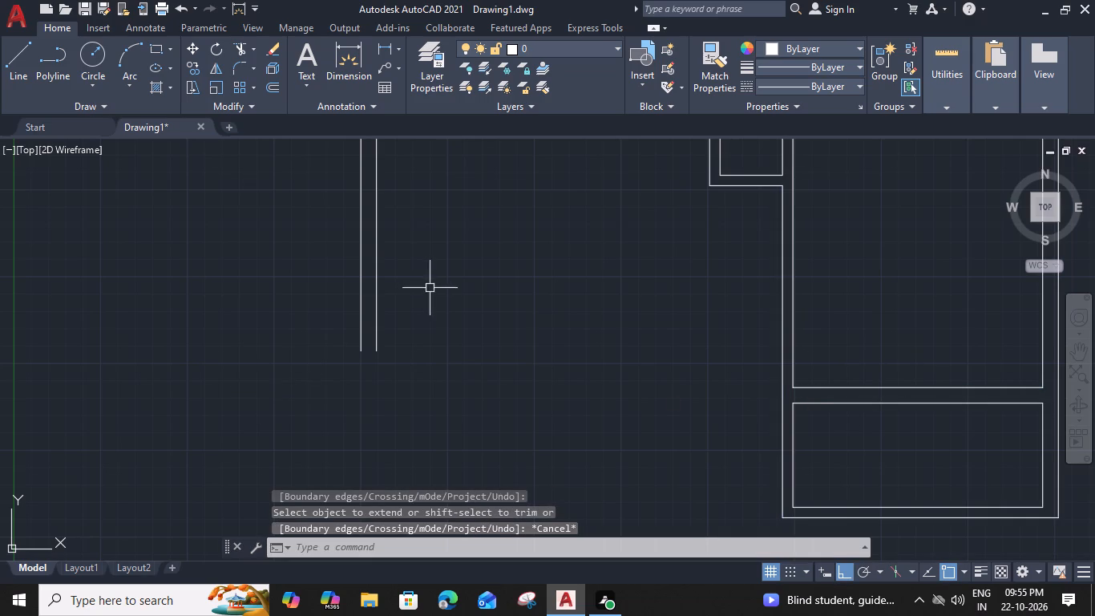
# Offset the large left room's upper inner wall line 14' downward.
pyautogui.scroll(-2, 432, 293)
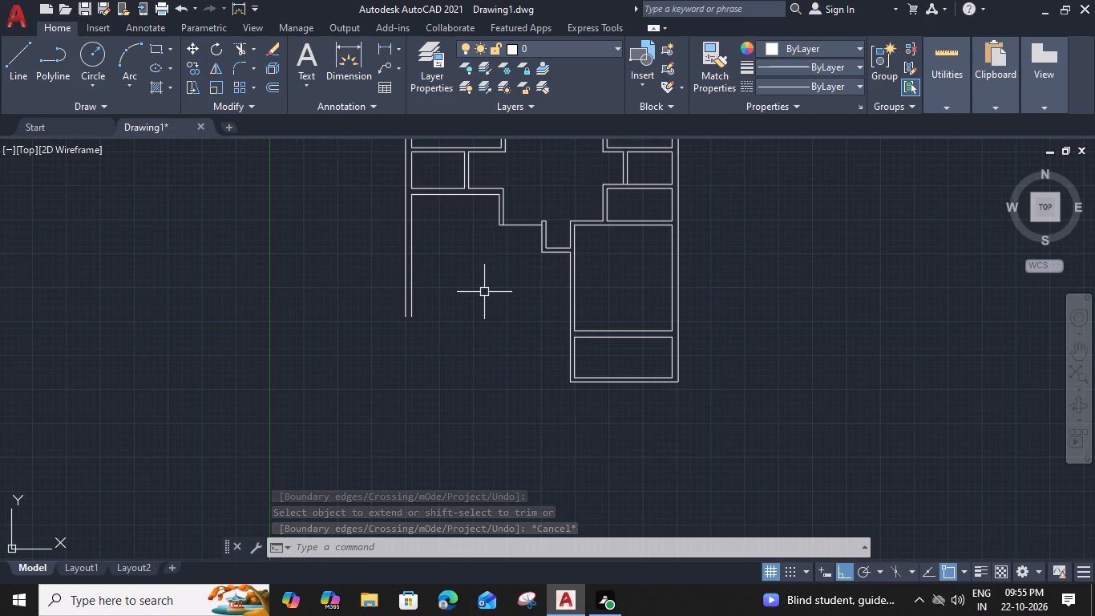
pyautogui.moveTo(485, 291); pyautogui.dragTo(530, 291, button='middle')
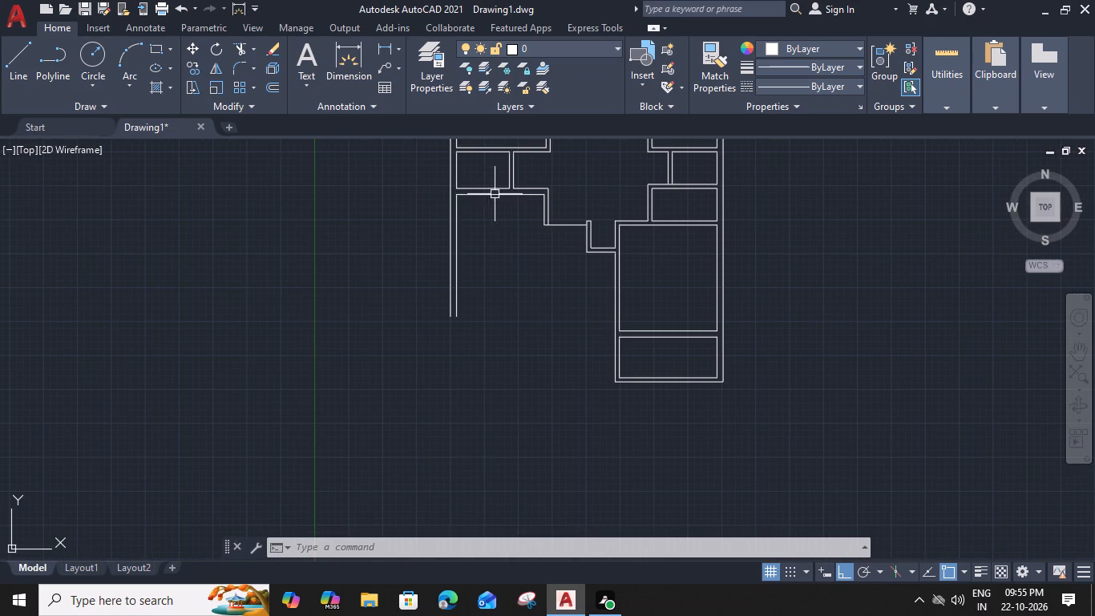
pyautogui.click(495, 194)
pyautogui.write('o')
pyautogui.press('space')
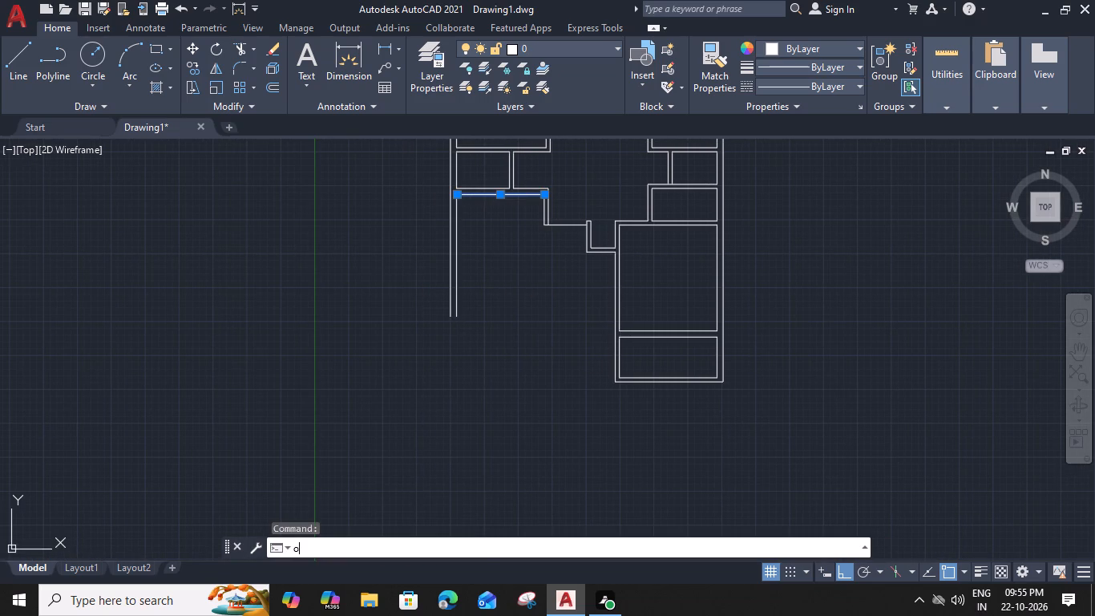
pyautogui.write('14')
pyautogui.write("'")
pyautogui.press('space')
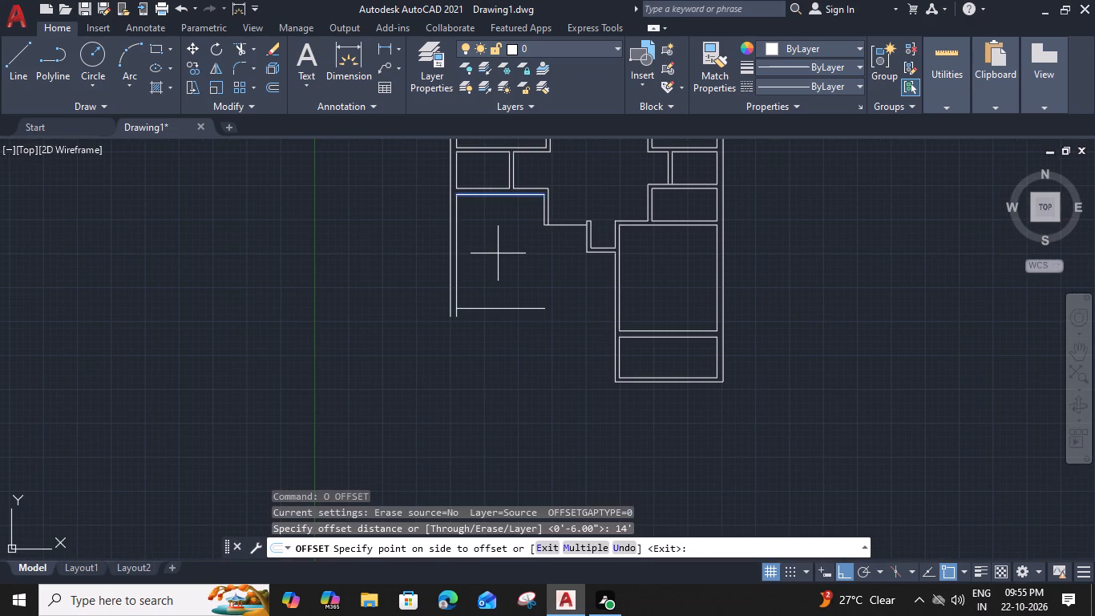
pyautogui.click(507, 320)
pyautogui.press('Escape')
# Extend the large left room's new lower wall line to the lower-right room's outer left wall line.
pyautogui.press('e')
pyautogui.press('x')
pyautogui.press('space')
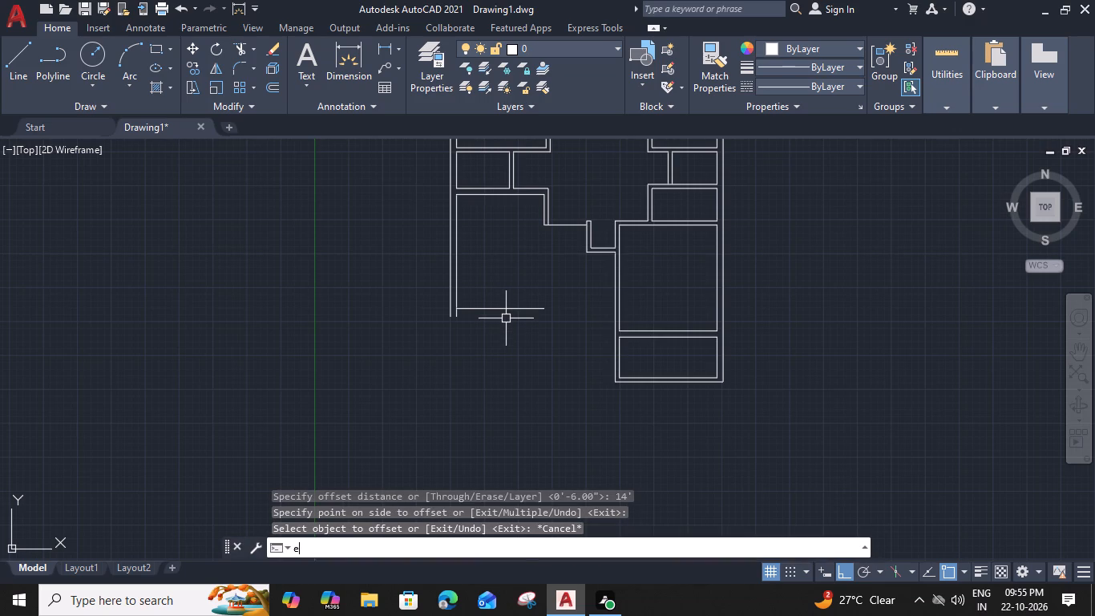
pyautogui.click(525, 307)
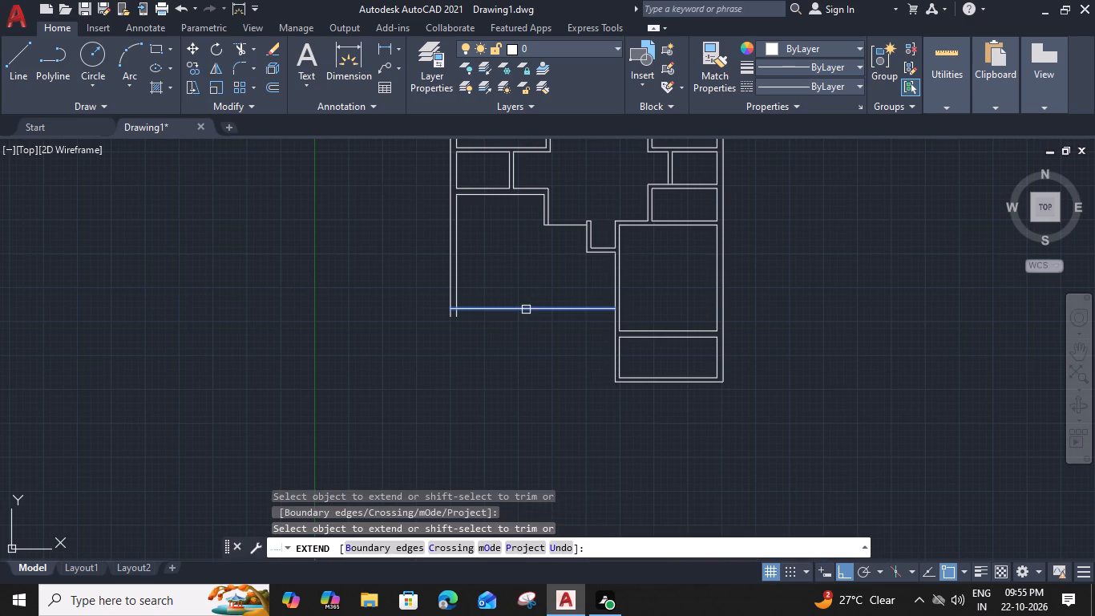
pyautogui.press('Escape')
# Offset the large left room's lower wall line 9" downward for the outer wall thickness.
pyautogui.click(526, 310)
pyautogui.press('o')
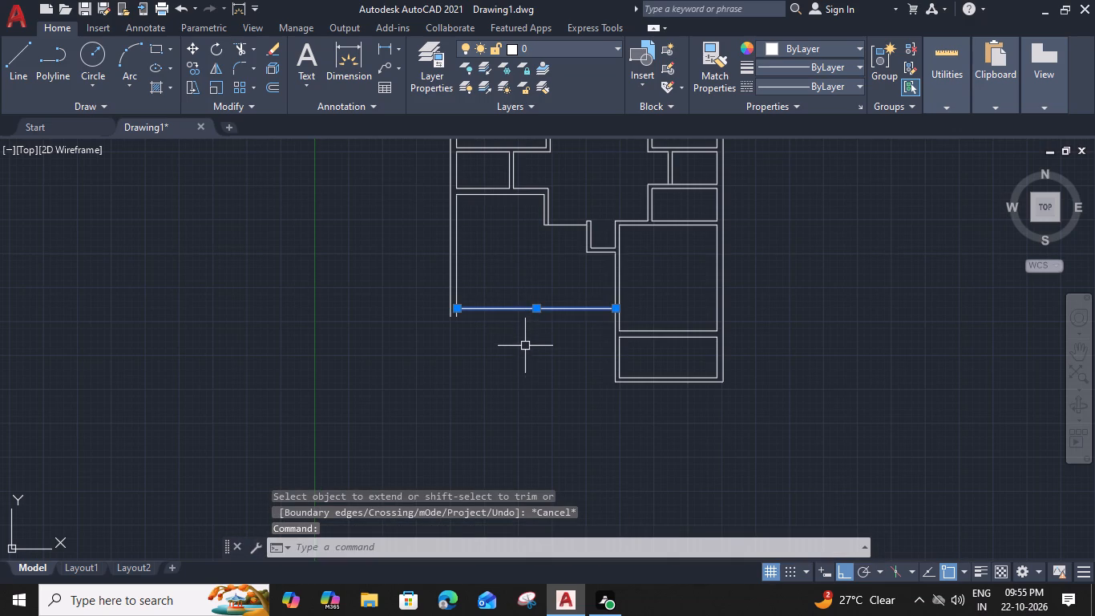
pyautogui.press('space')
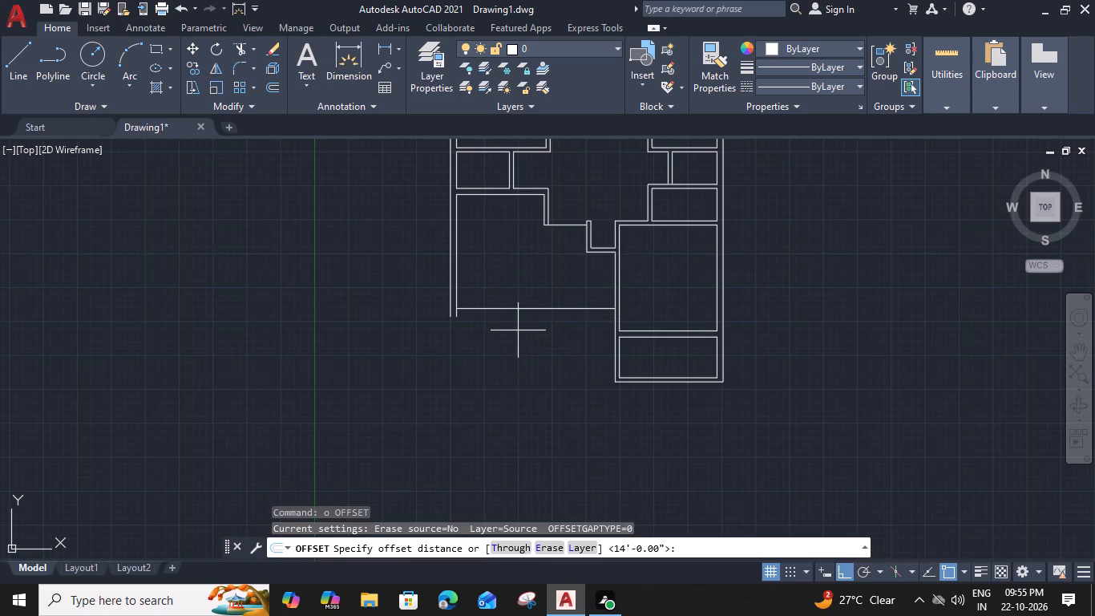
pyautogui.press('9')
pyautogui.hotkey('shift', '"')
pyautogui.press('Return')
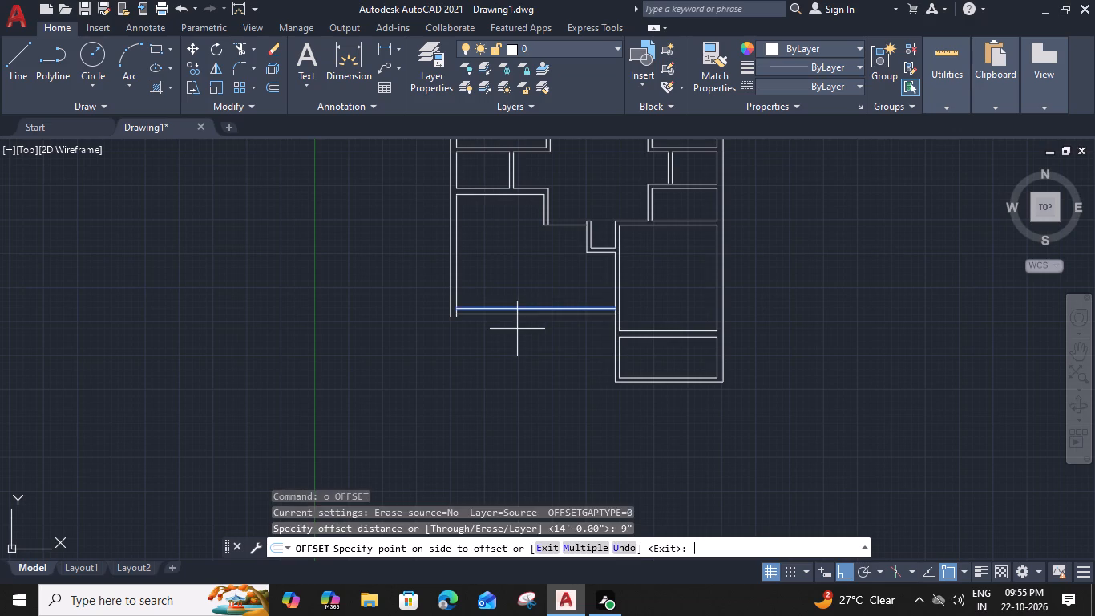
pyautogui.click(515, 342)
pyautogui.press('Escape')
# Extend the lower outer line to the left outer wall, trim the corner overhangs, and open the wall junction at its right end.
pyautogui.scroll(2, 451, 325)
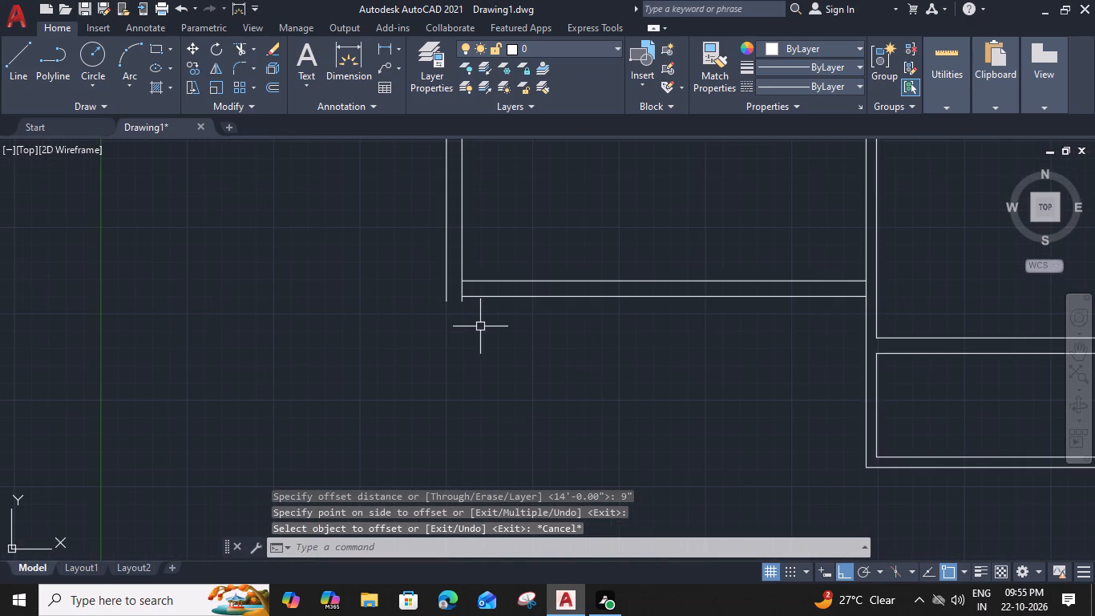
pyautogui.moveTo(470, 325); pyautogui.dragTo(426, 333, button='middle')
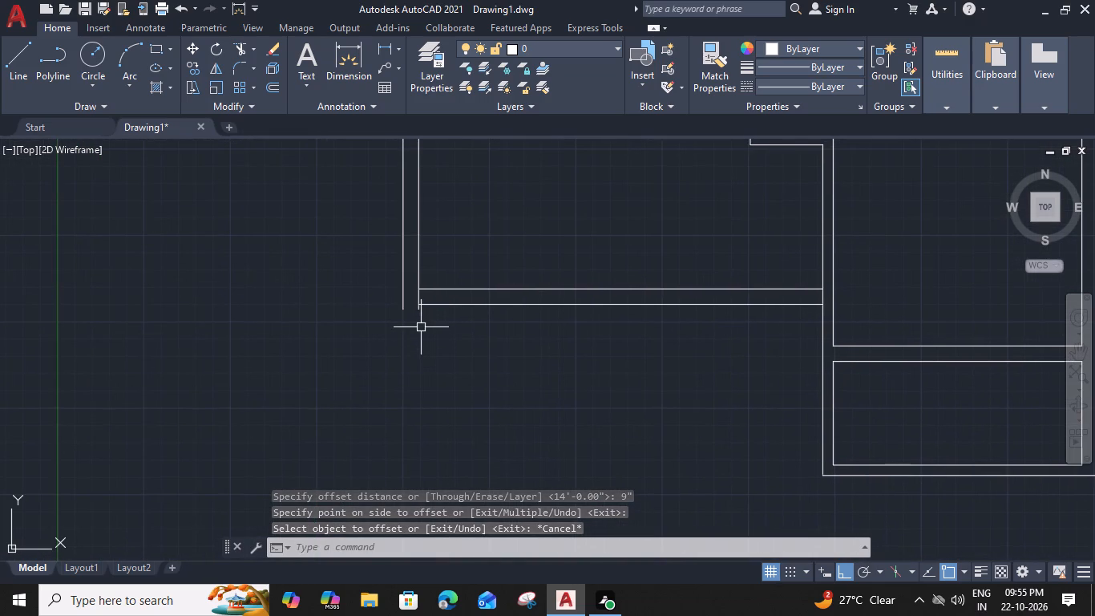
pyautogui.write('ex')
pyautogui.press('space')
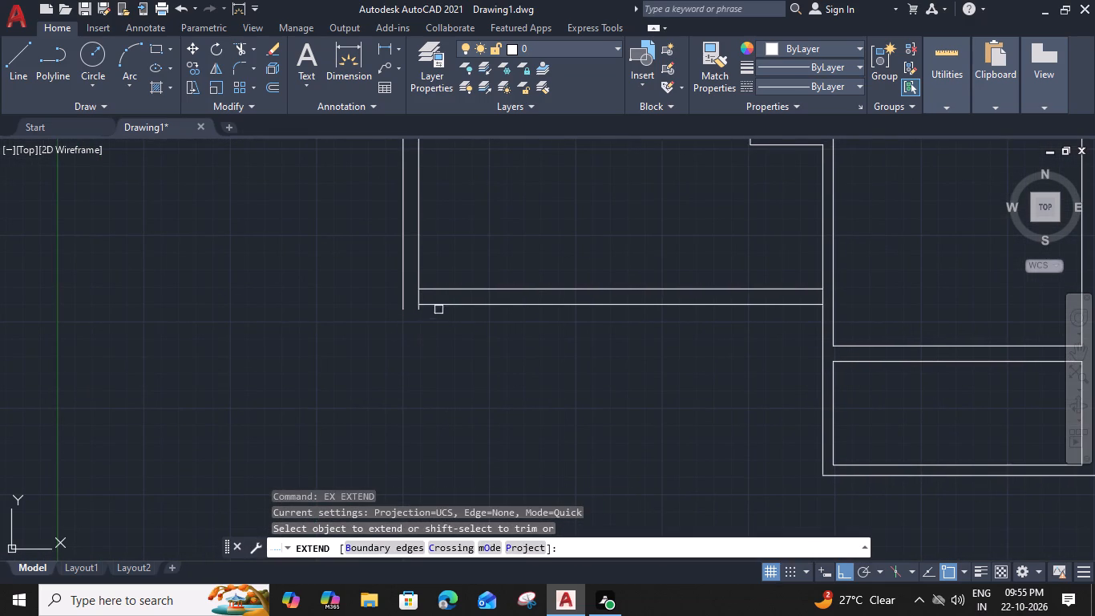
pyautogui.click(442, 302)
pyautogui.scroll(3, 402, 294)
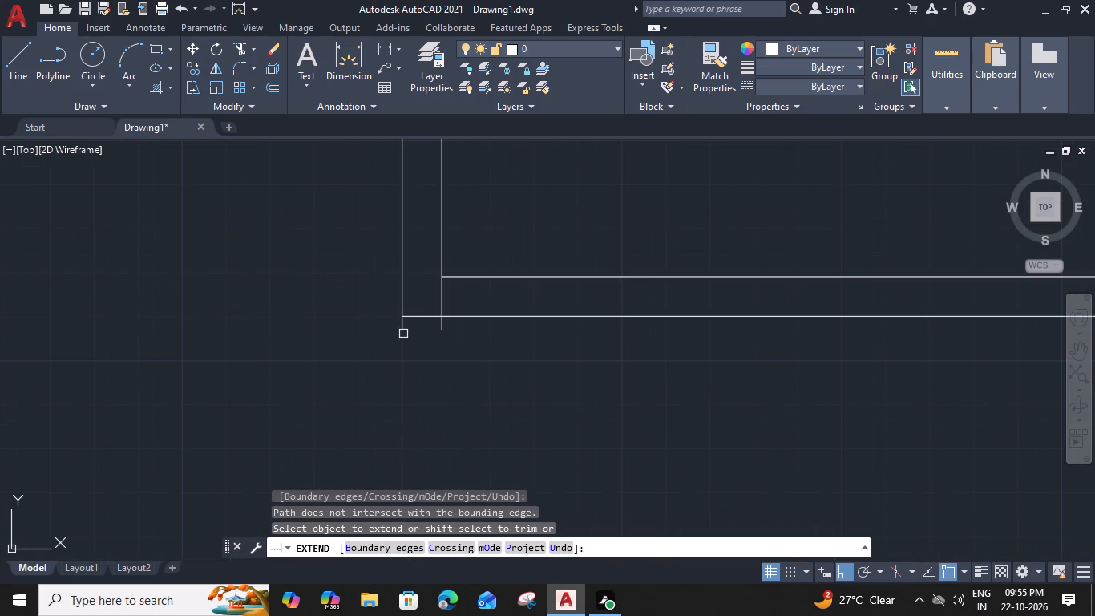
pyautogui.keyDown('shift'); pyautogui.click(400, 328); pyautogui.keyUp('shift')
pyautogui.keyDown('shift'); pyautogui.click(443, 328); pyautogui.keyUp('shift')
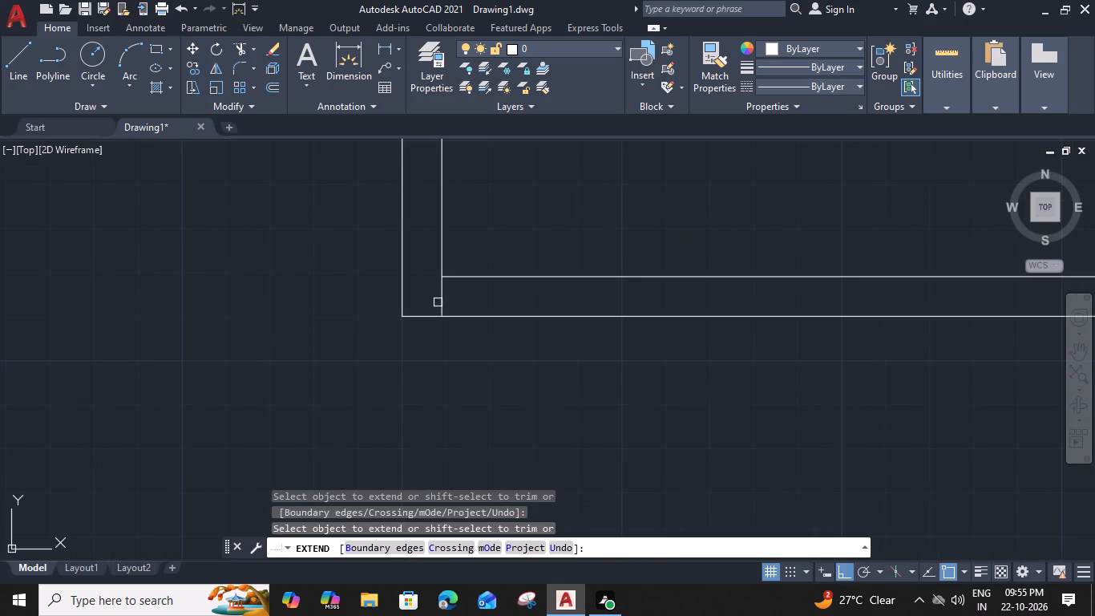
pyautogui.keyDown('shift'); pyautogui.click(438, 302); pyautogui.keyUp('shift')
pyautogui.keyDown('shift'); pyautogui.click(491, 301); pyautogui.keyUp('shift')
pyautogui.scroll(-3, 497, 298)
pyautogui.scroll(3, 770, 306)
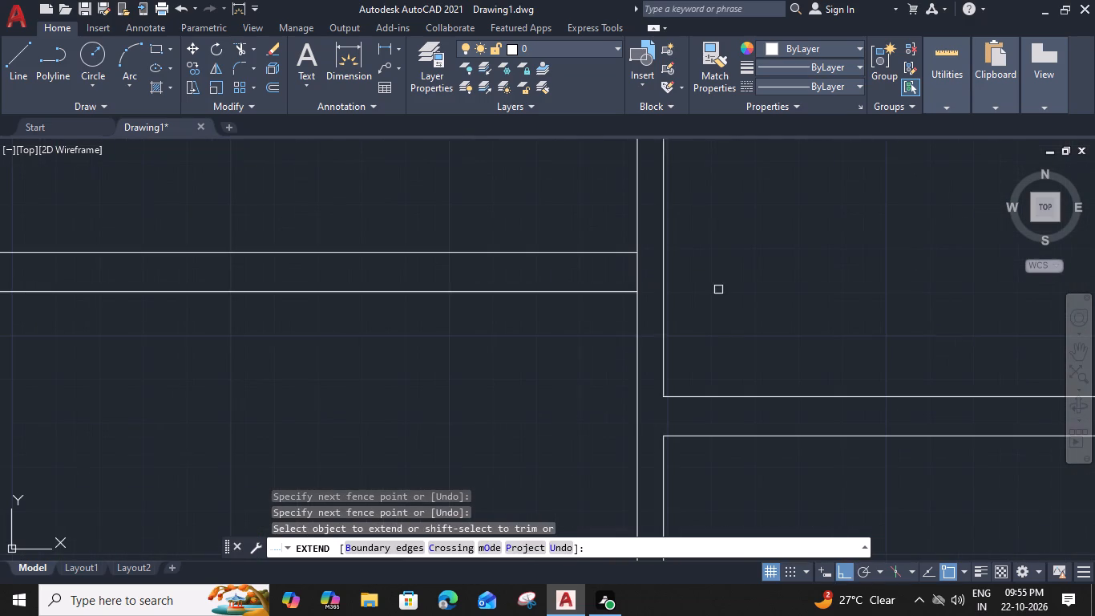
pyautogui.keyDown('shift'); pyautogui.click(636, 269); pyautogui.keyUp('shift')
pyautogui.press('Escape')
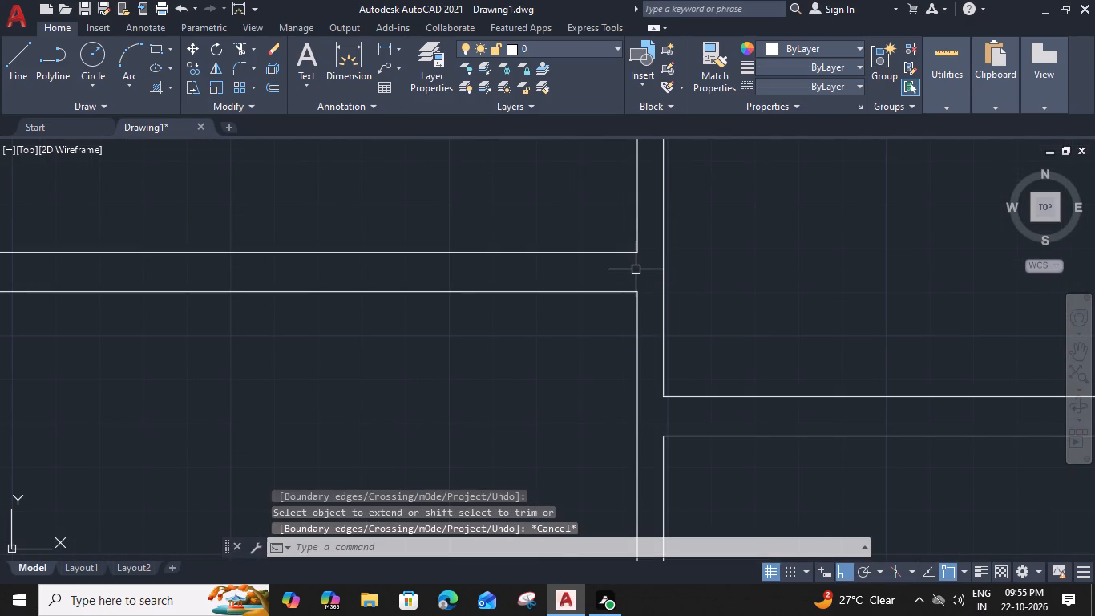
pyautogui.scroll(-2, 636, 269)
pyautogui.moveTo(359, 349); pyautogui.dragTo(447, 447, button='middle')
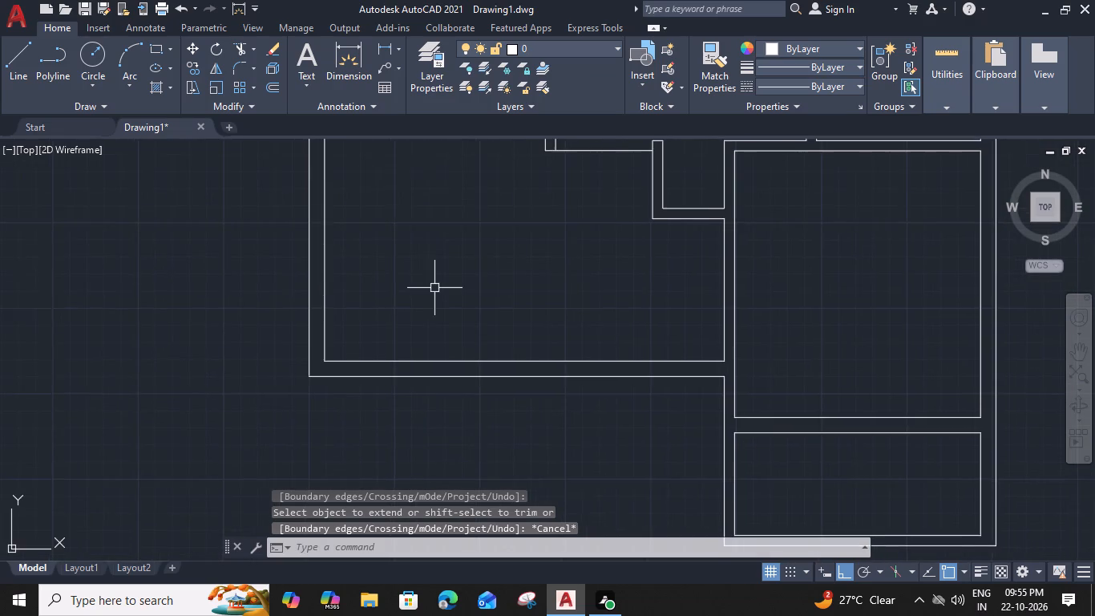
# Offset the short horizontal wall line between the large left room and the 3' recess 6" downward.
pyautogui.moveTo(434, 294); pyautogui.dragTo(372, 462, button='middle')
pyautogui.moveTo(546, 289); pyautogui.dragTo(544, 292, button='middle')
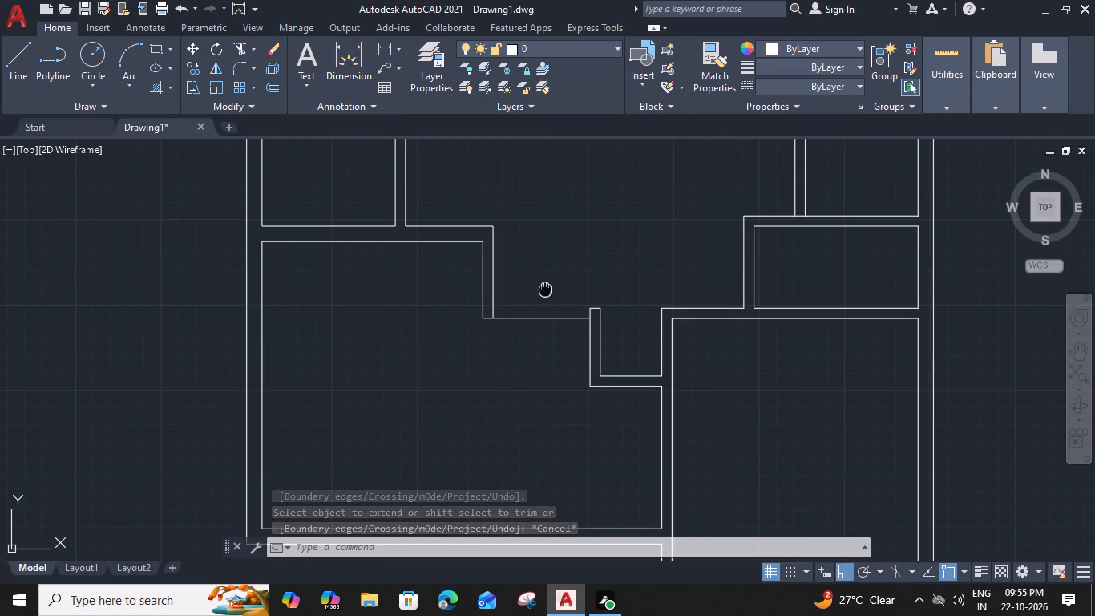
pyautogui.moveTo(544, 292); pyautogui.dragTo(534, 318, button='middle')
pyautogui.scroll(1, 519, 346)
pyautogui.click(542, 346)
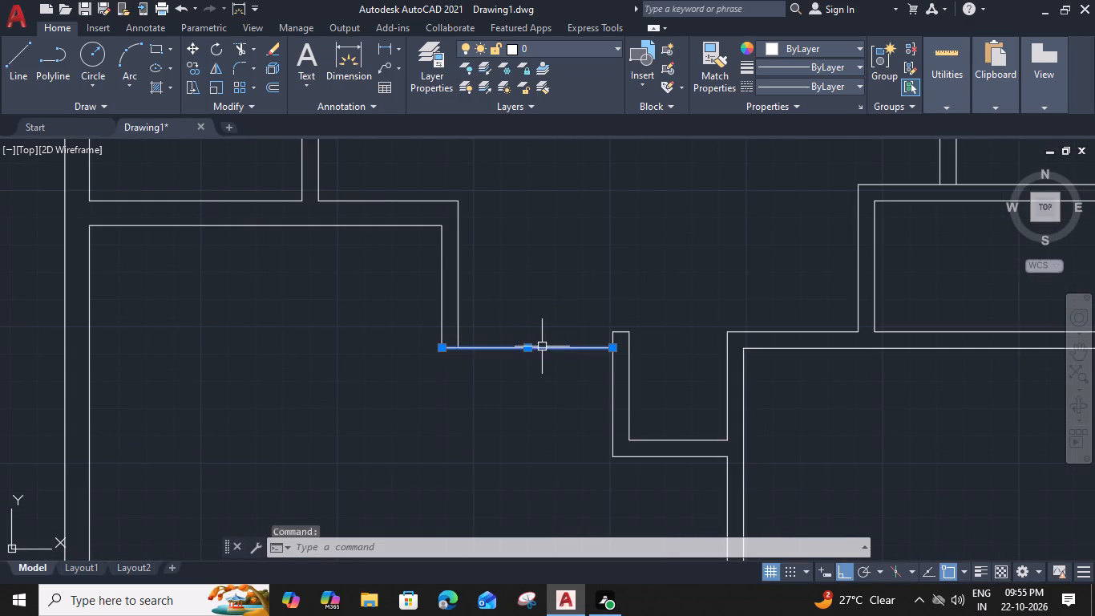
pyautogui.press('o')
pyautogui.press('space')
pyautogui.press('6')
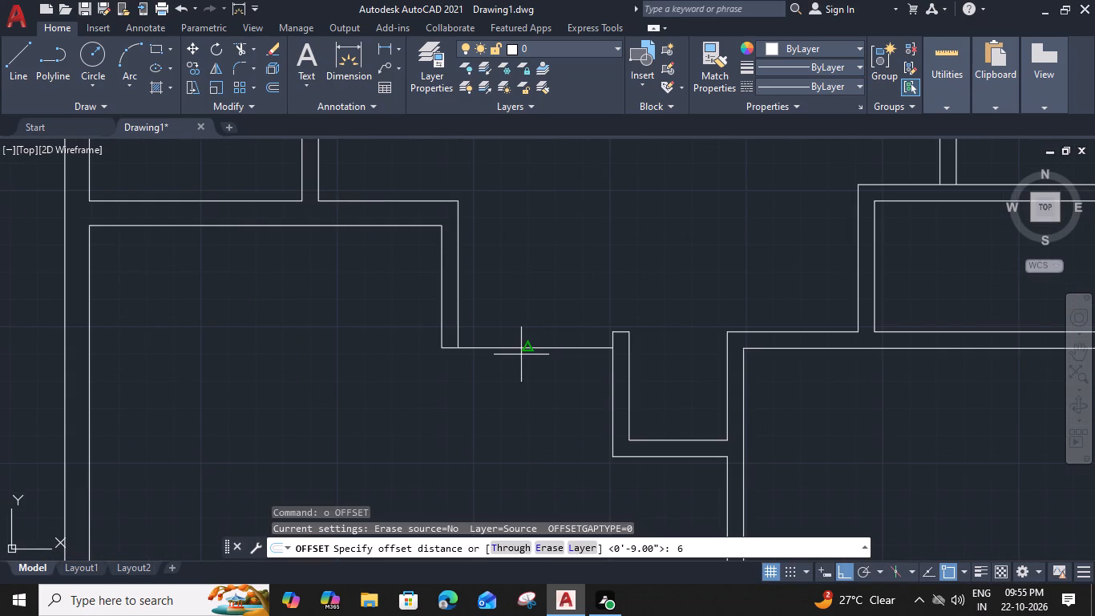
pyautogui.hotkey('shift', '"')
pyautogui.press('Return')
pyautogui.click(514, 390)
pyautogui.press('Escape')
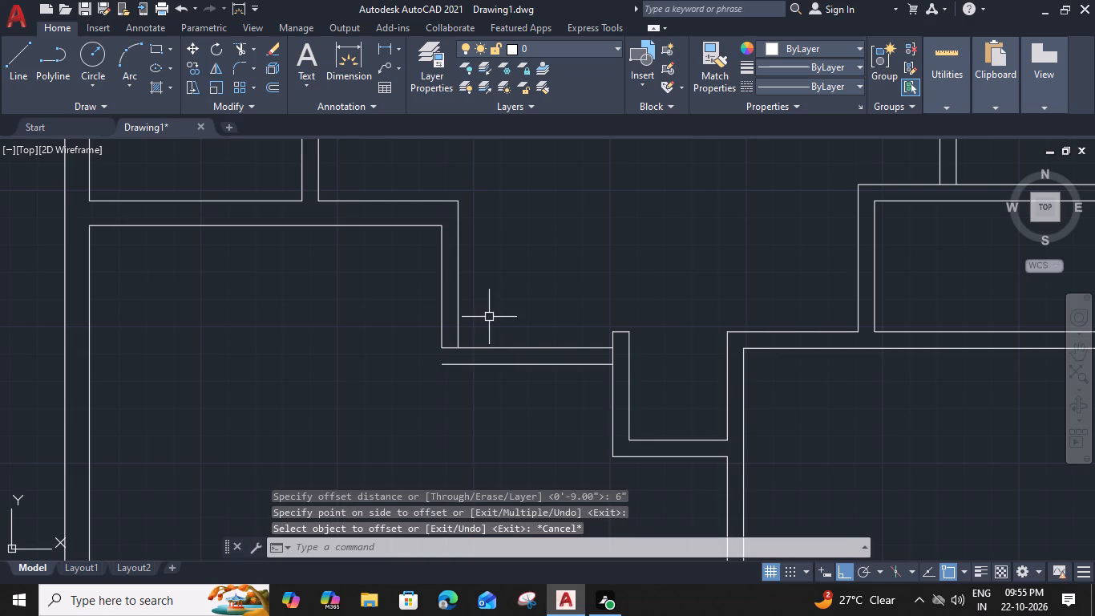
# Extend the stepped wall's left vertical line to the new offset line, trim the corner overhang, and open the junction with the recess wall.
pyautogui.write('ex')
pyautogui.press('space')
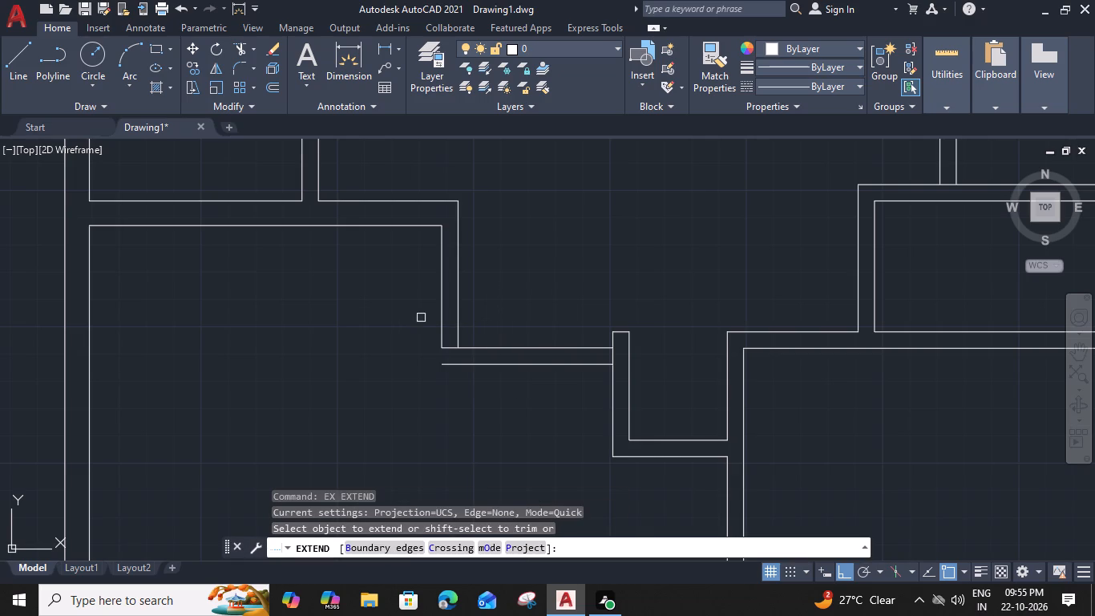
pyautogui.click(442, 315)
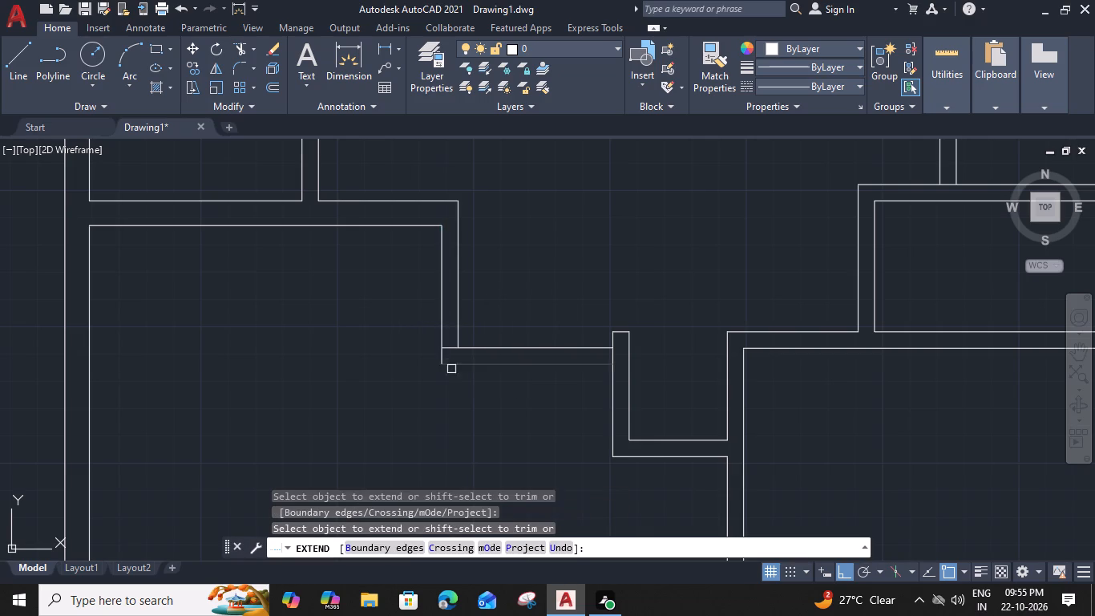
pyautogui.scroll(2, 451, 369)
pyautogui.keyDown('shift'); pyautogui.click(449, 316); pyautogui.keyUp('shift')
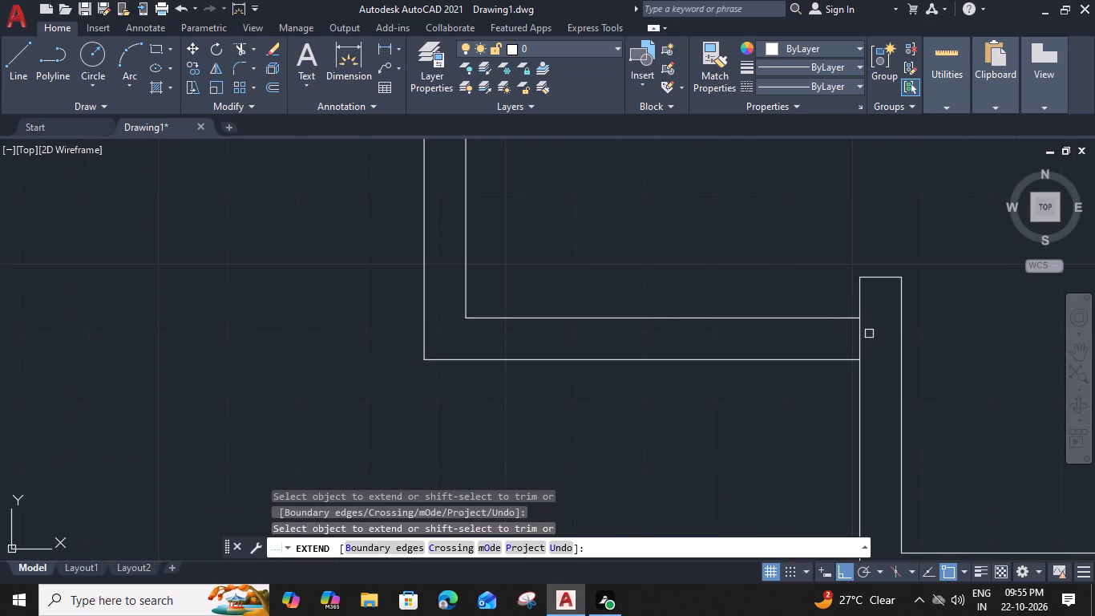
pyautogui.keyDown('shift'); pyautogui.click(855, 337); pyautogui.keyUp('shift')
pyautogui.keyDown('shift'); pyautogui.click(872, 340); pyautogui.keyUp('shift')
pyautogui.scroll(-1, 871, 337)
pyautogui.press('Escape')
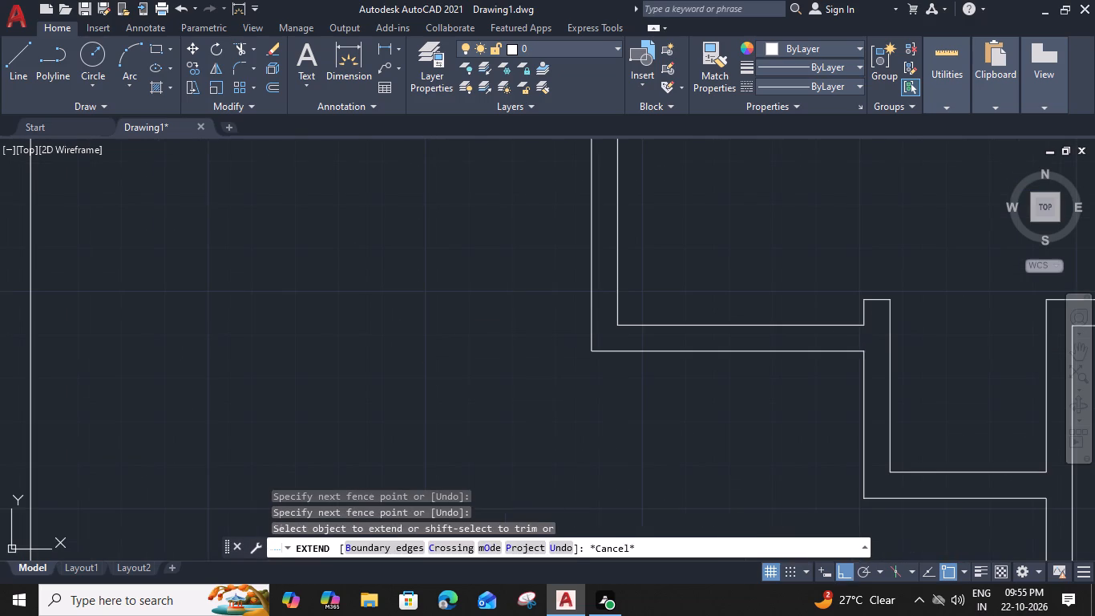
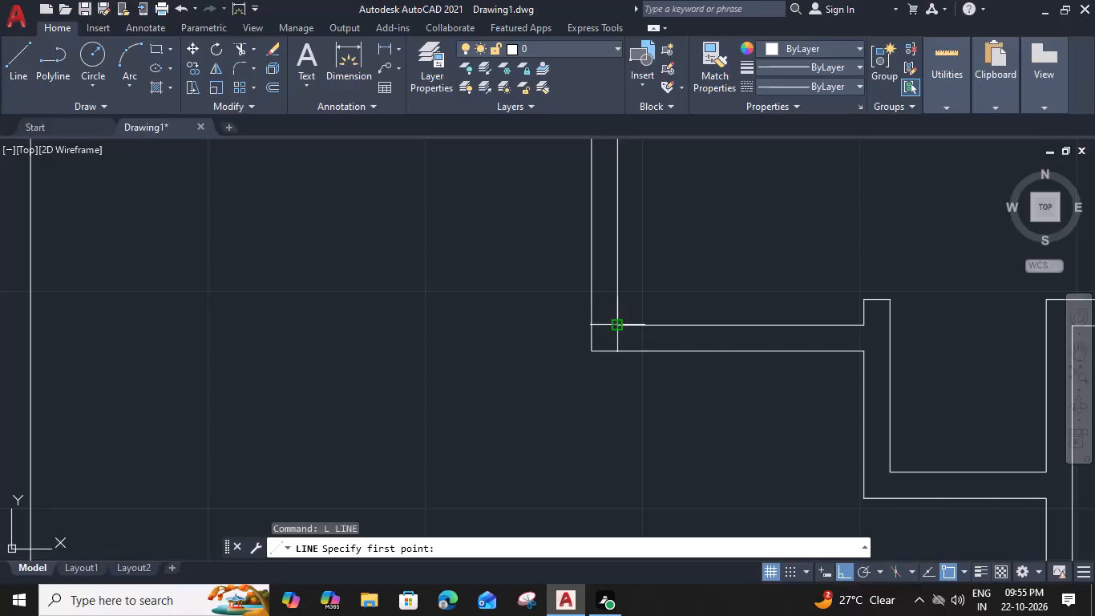
# Draw a short line across the short horizontal wall's thickness, continuing the stepped wall's right face down to the wall's lower line.
pyautogui.click(620, 327)
pyautogui.click(619, 350)
pyautogui.press('space')
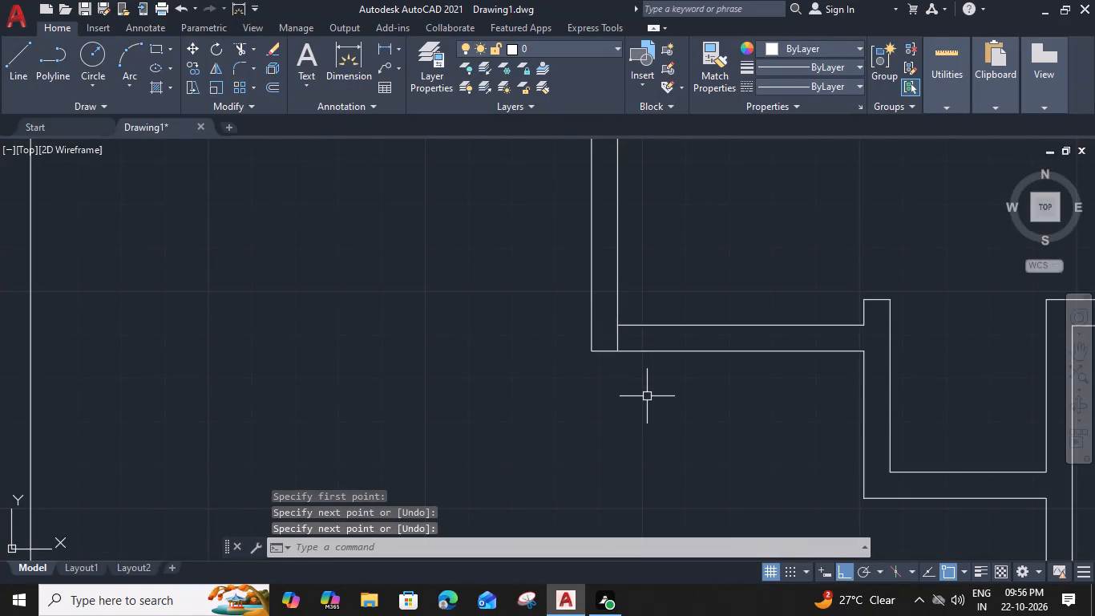
# Draw short lines continuing both faces of the small right room's left wall down to the large right room's top line.
pyautogui.scroll(-1, 649, 390)
pyautogui.moveTo(752, 330); pyautogui.dragTo(464, 366, button='middle')
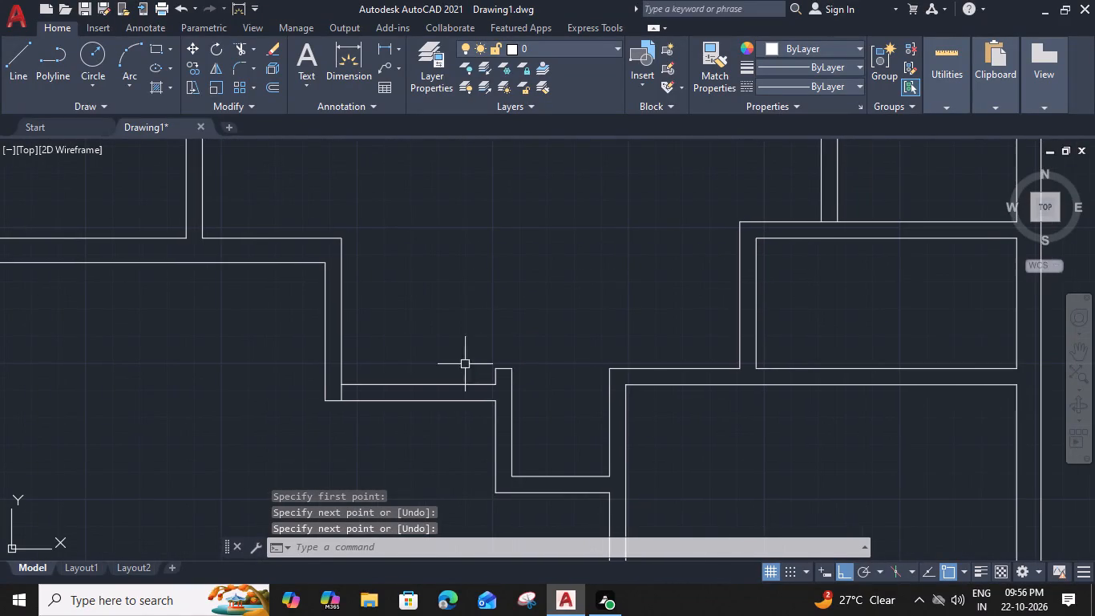
pyautogui.scroll(2, 753, 362)
pyautogui.press('space')
pyautogui.click(722, 378)
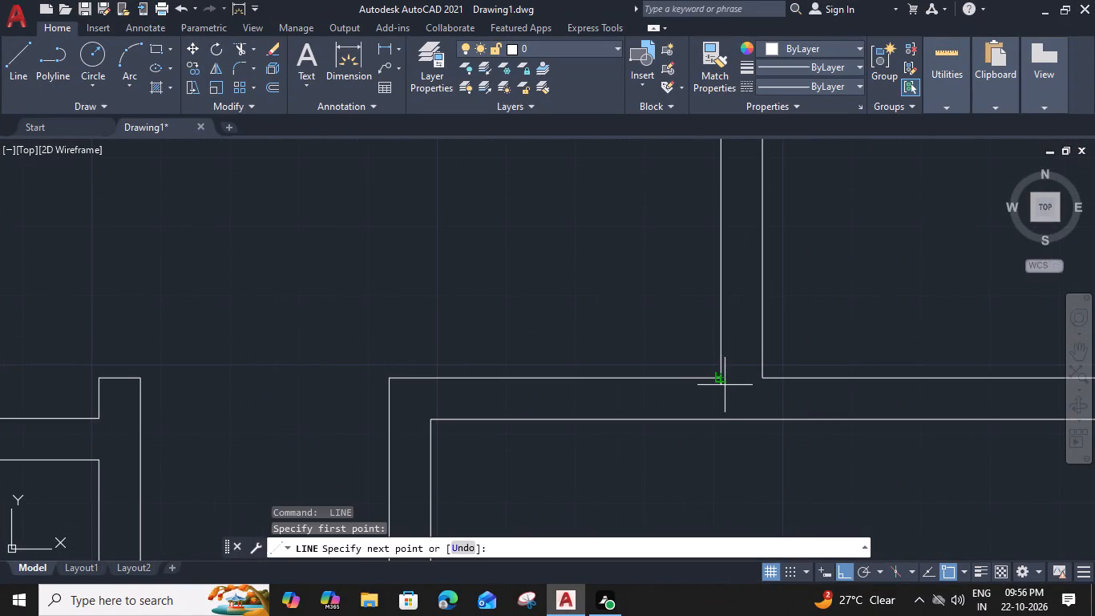
pyautogui.click(721, 421)
pyautogui.press('space')
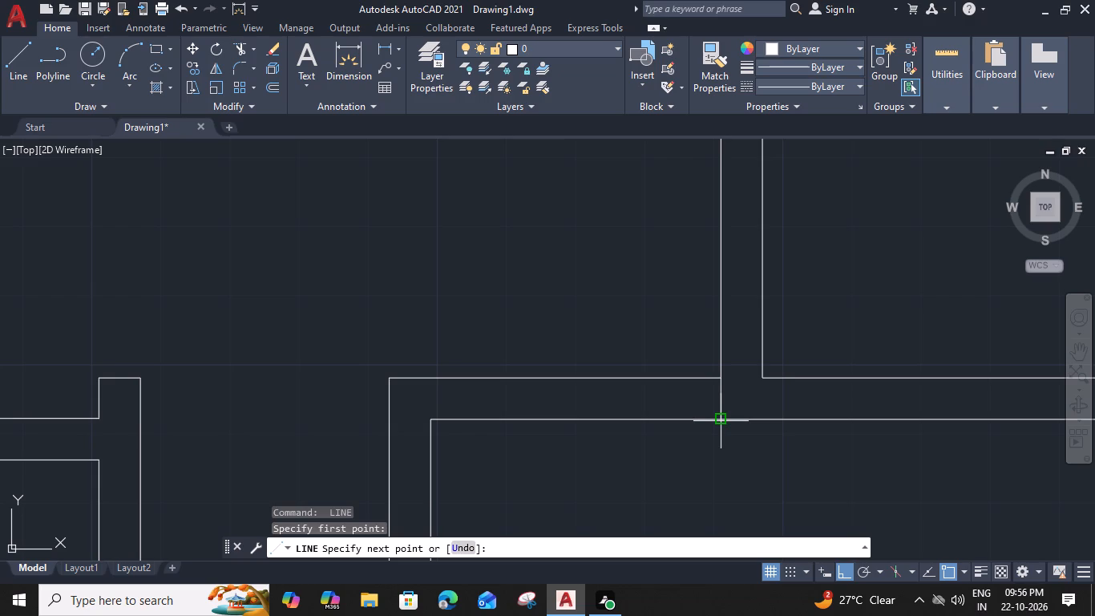
pyautogui.scroll(-2, 746, 293)
pyautogui.moveTo(807, 302); pyautogui.dragTo(664, 371, button='middle')
pyautogui.scroll(2, 650, 412)
pyautogui.press('space')
pyautogui.click(556, 379)
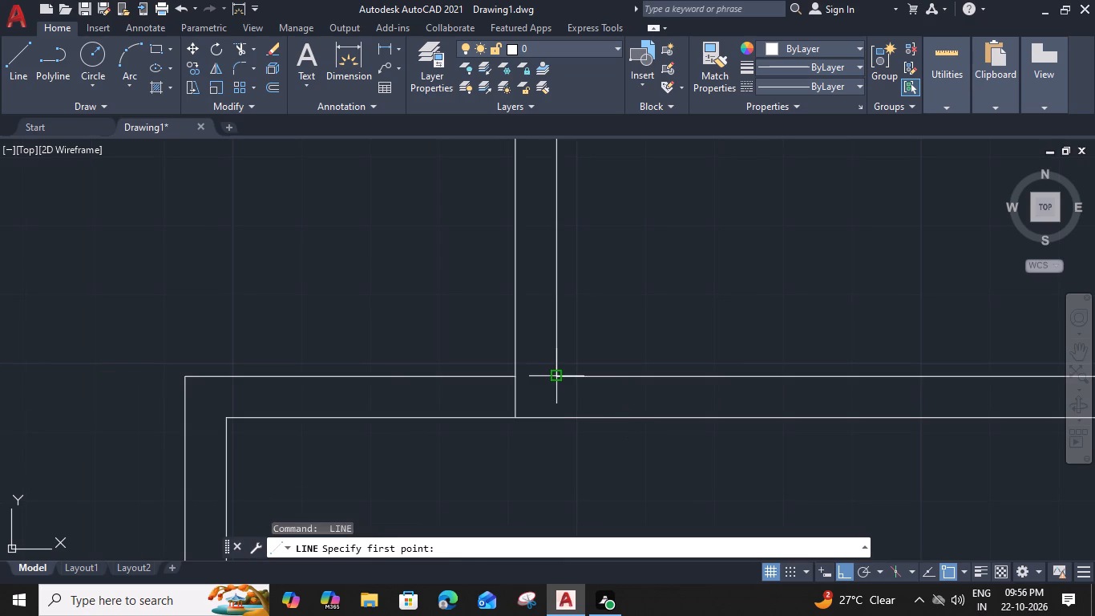
pyautogui.click(557, 424)
pyautogui.press('Escape')
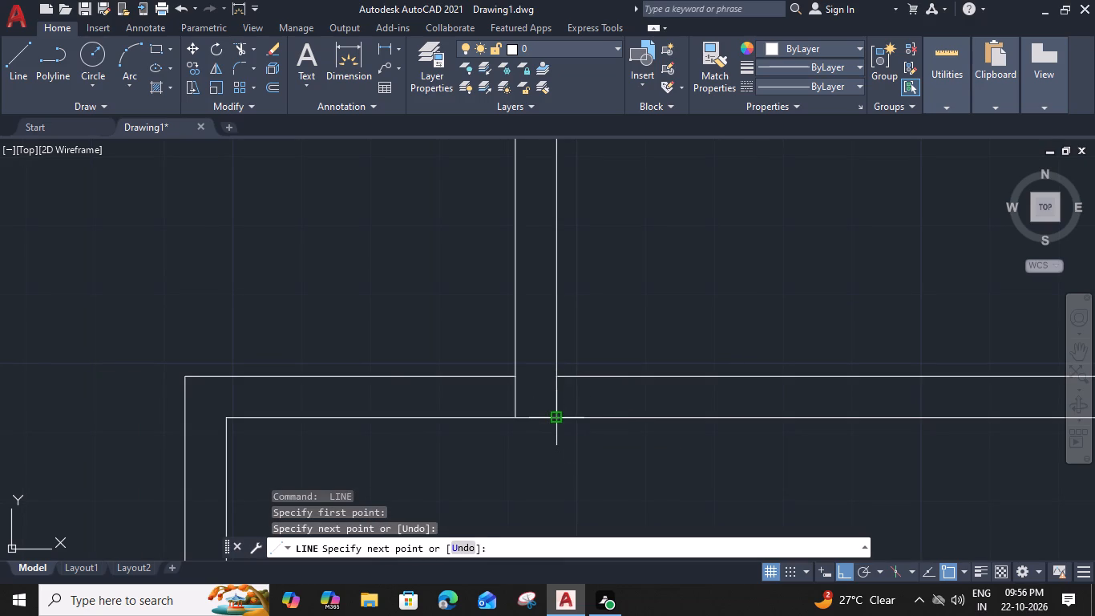
# Draw a short line from the top-left corner of the small room below the middle right room up to that room's bottom line.
pyautogui.scroll(-3, 622, 296)
pyautogui.moveTo(675, 215); pyautogui.dragTo(663, 249, button='middle')
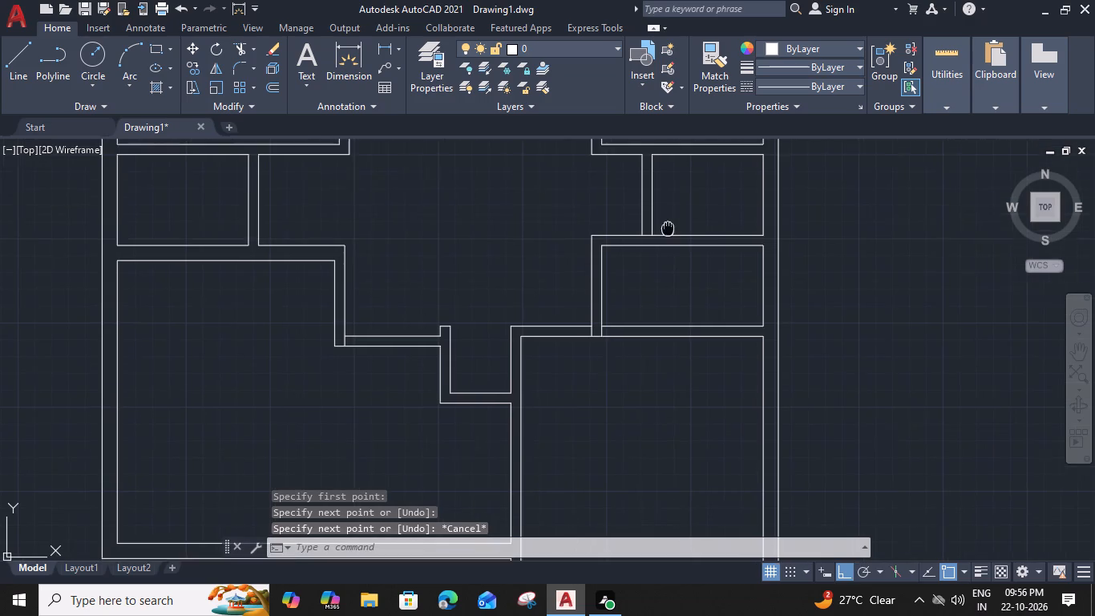
pyautogui.moveTo(663, 249); pyautogui.dragTo(651, 330, button='middle')
pyautogui.moveTo(636, 279); pyautogui.dragTo(636, 335, button='middle')
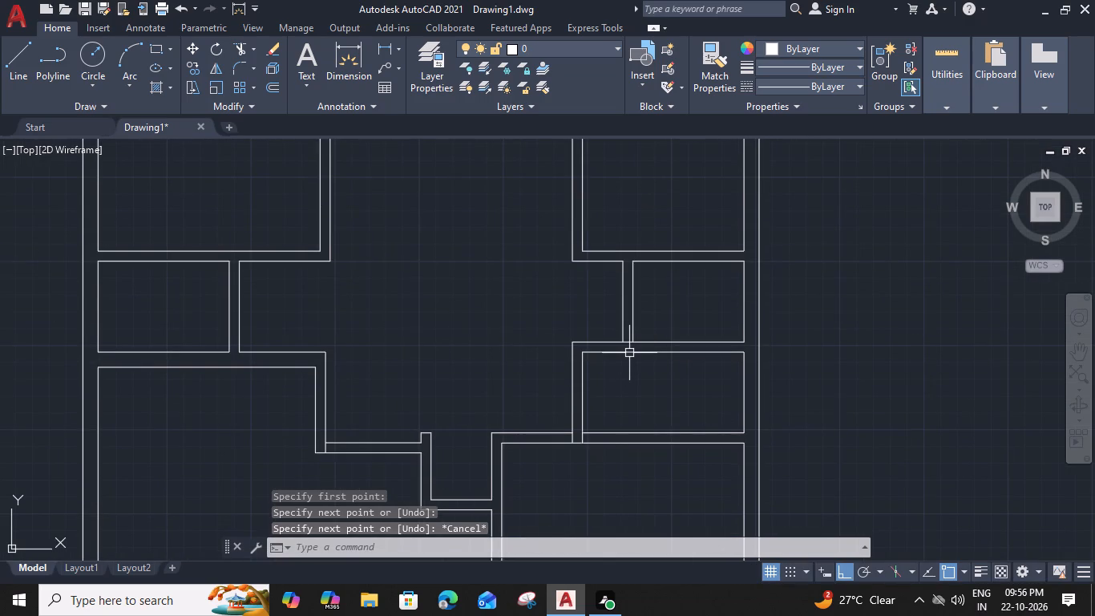
pyautogui.scroll(2, 639, 302)
pyautogui.press('space')
pyautogui.click(624, 339)
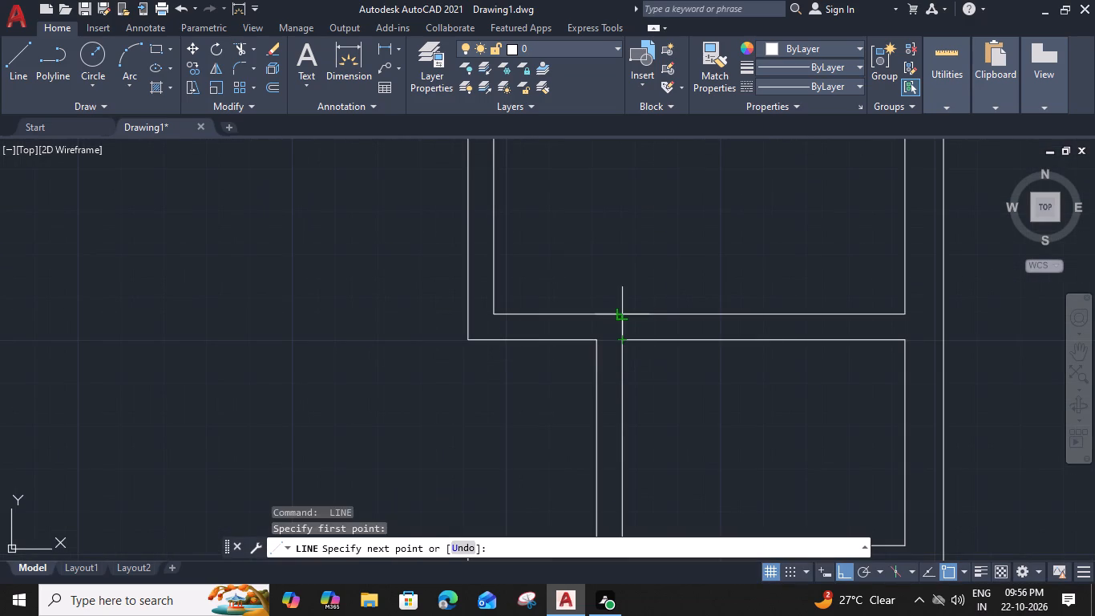
pyautogui.click(624, 308)
pyautogui.press('space')
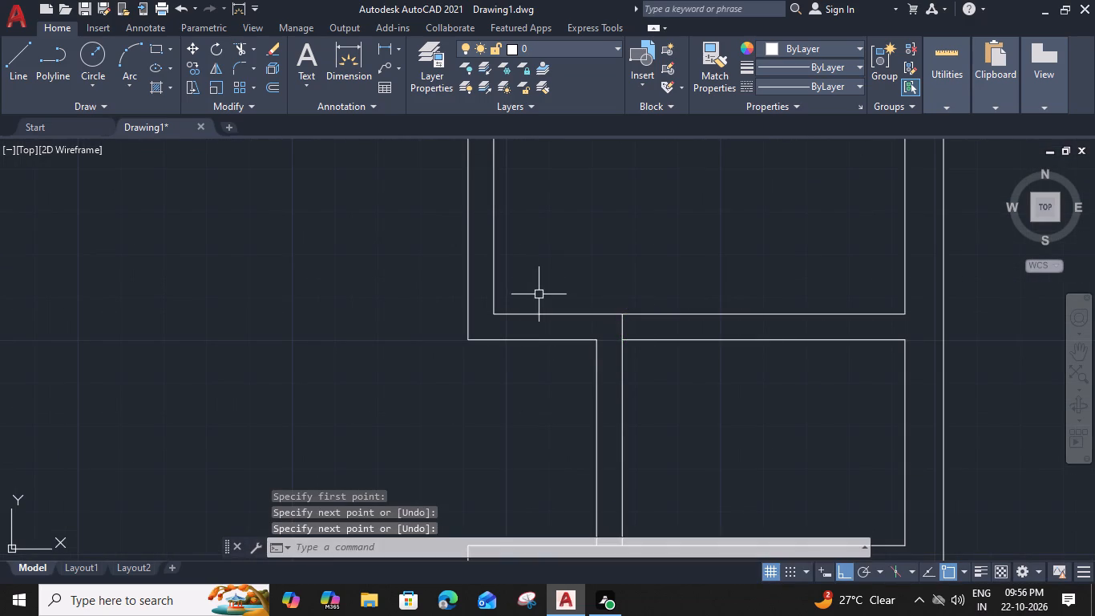
# Draw a short horizontal line from the middle right room's lower-left inner corner across its left wall to the outer face.
pyautogui.moveTo(541, 297); pyautogui.dragTo(693, 347, button='middle')
pyautogui.scroll(1, 661, 368)
pyautogui.press('space')
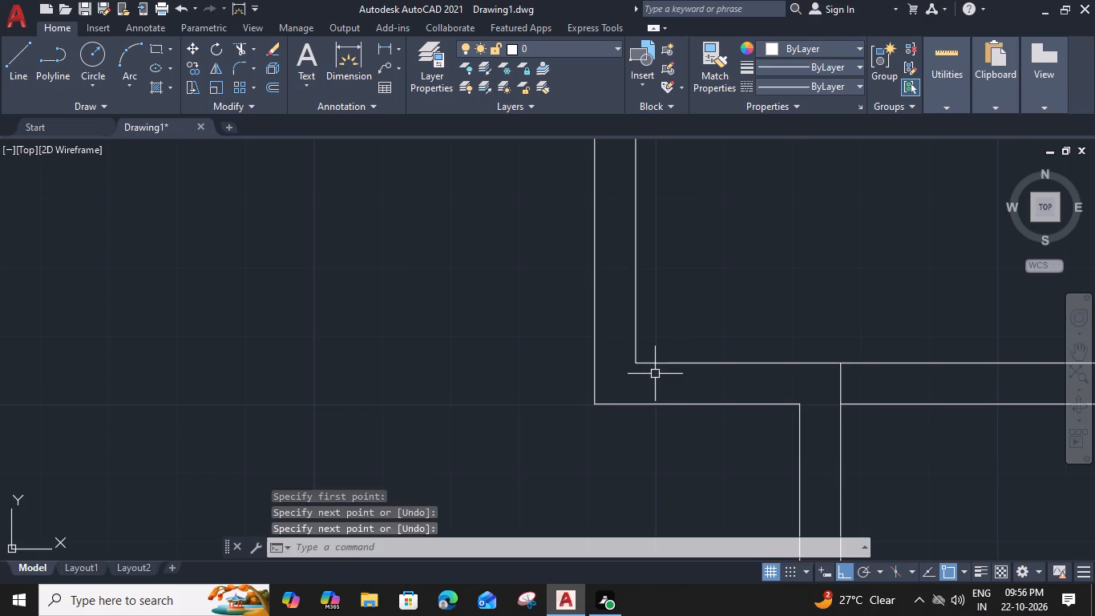
pyautogui.moveTo(633, 363); pyautogui.dragTo(620, 365)
pyautogui.click(592, 364)
pyautogui.press('space')
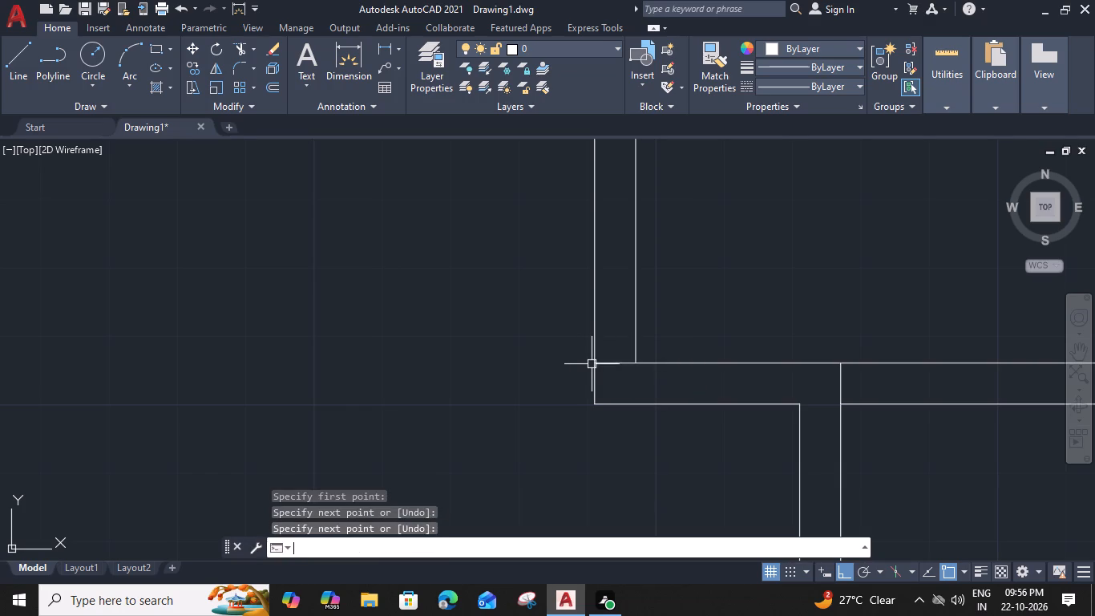
# Draw a short horizontal line from the middle left room's upper-right inner corner across its right wall to the outer face.
pyautogui.scroll(-3, 592, 363)
pyautogui.moveTo(475, 253); pyautogui.dragTo(630, 271, button='middle')
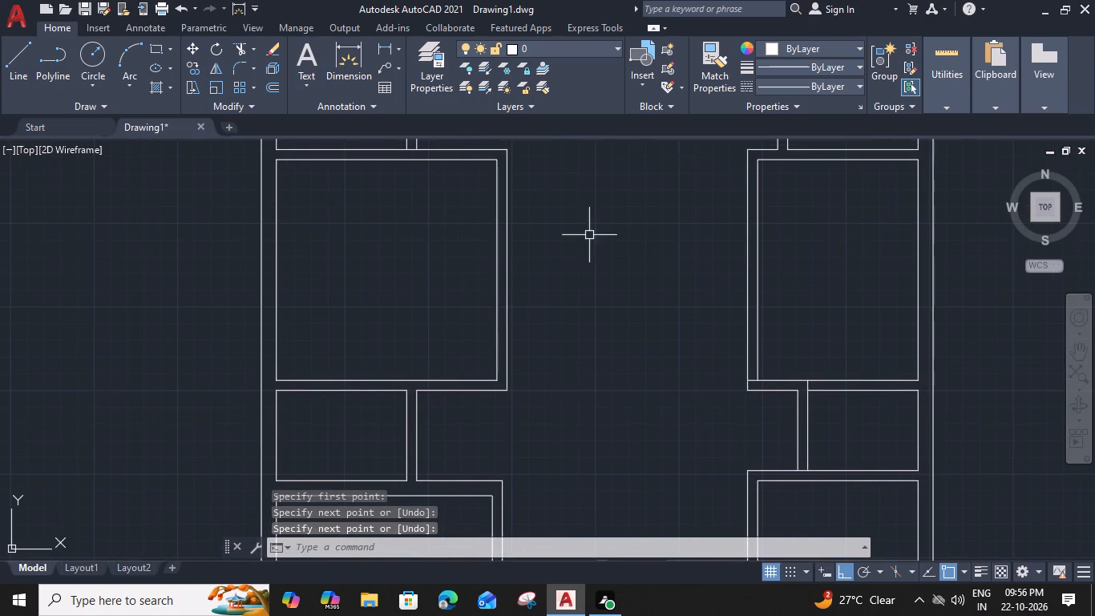
pyautogui.moveTo(491, 230); pyautogui.dragTo(511, 318, button='middle')
pyautogui.scroll(2, 519, 243)
pyautogui.press('space')
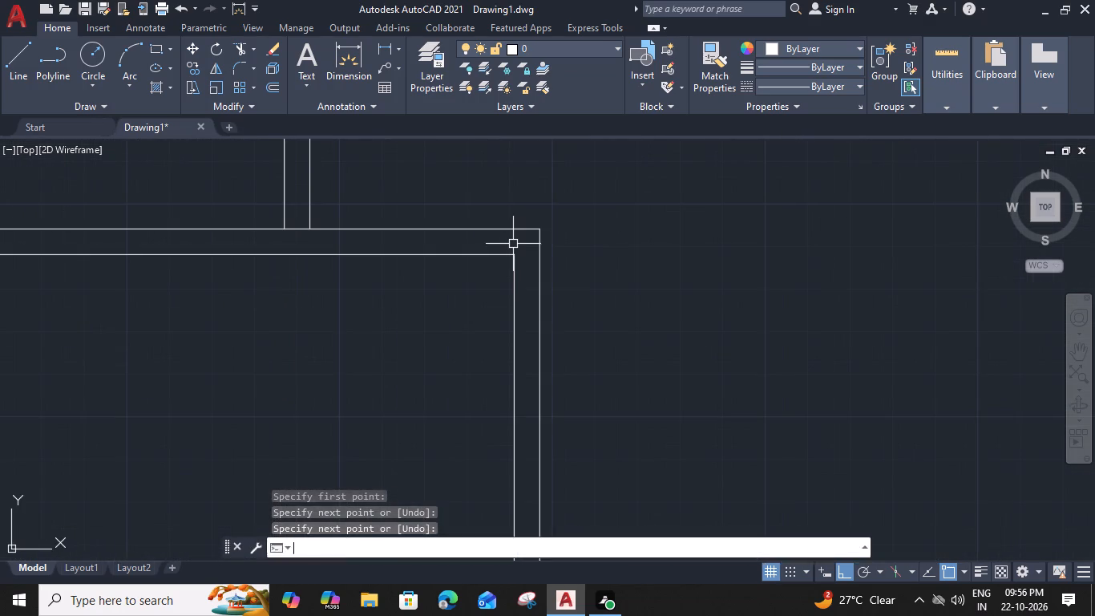
pyautogui.click(515, 255)
pyautogui.click(538, 253)
pyautogui.press('space')
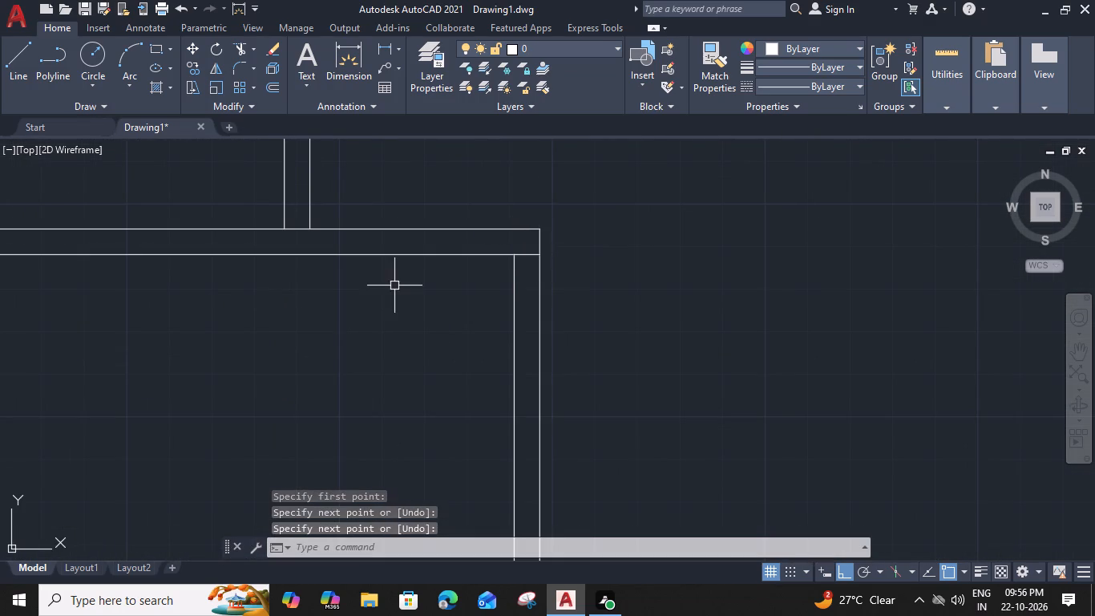
# Trim the wall lines between the faces of the small upper-left room's right partition to open the junctions at both ends.
pyautogui.moveTo(370, 287); pyautogui.dragTo(515, 367, button='middle')
pyautogui.press('t')
pyautogui.write('r')
pyautogui.press('space')
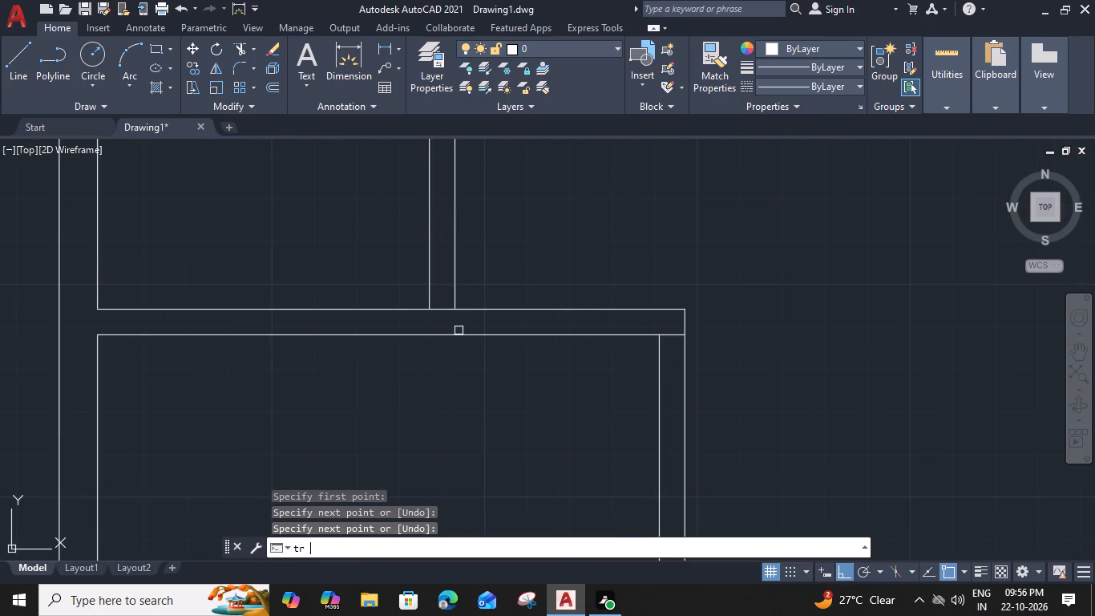
pyautogui.click(440, 310)
pyautogui.press('Escape')
pyautogui.scroll(-2, 441, 299)
pyautogui.moveTo(446, 298); pyautogui.dragTo(509, 407, button='middle')
pyautogui.scroll(1, 463, 317)
pyautogui.write('tr')
pyautogui.press('space')
pyautogui.click(527, 328)
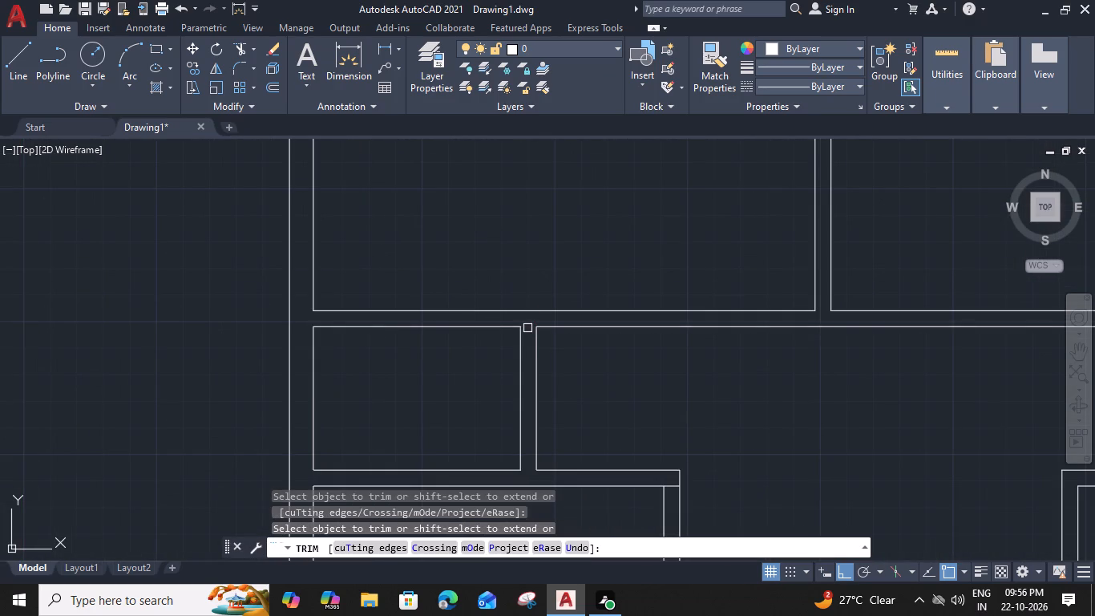
pyautogui.scroll(-3, 527, 330)
pyautogui.press('Escape')
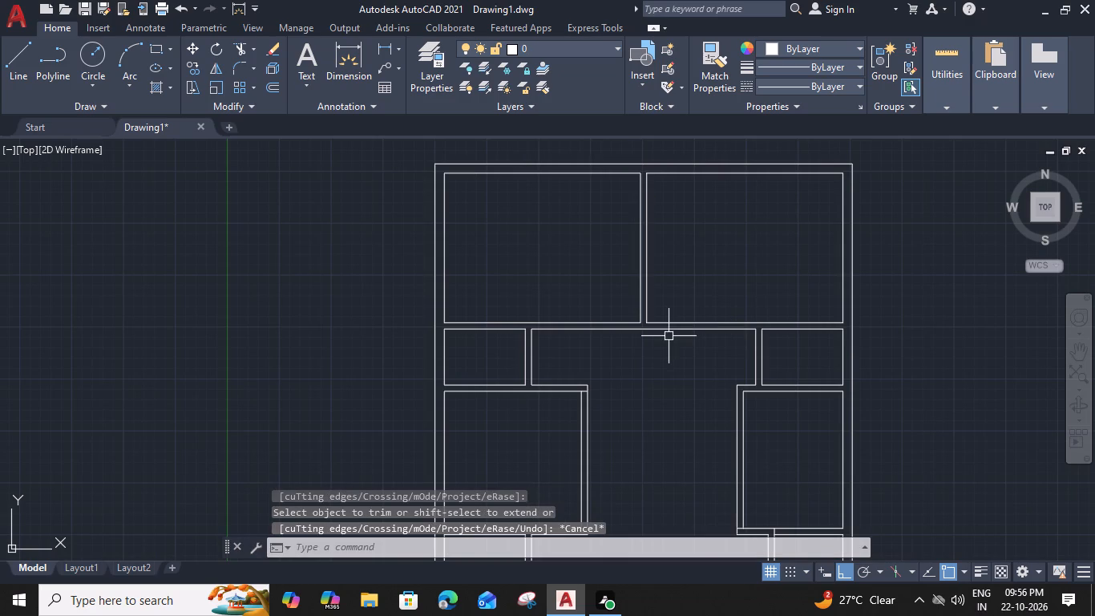
# Draw a short line from the small upper-left room's top-right corner up to the large upper-left room's bottom line.
pyautogui.scroll(2, 510, 273)
pyautogui.press('l')
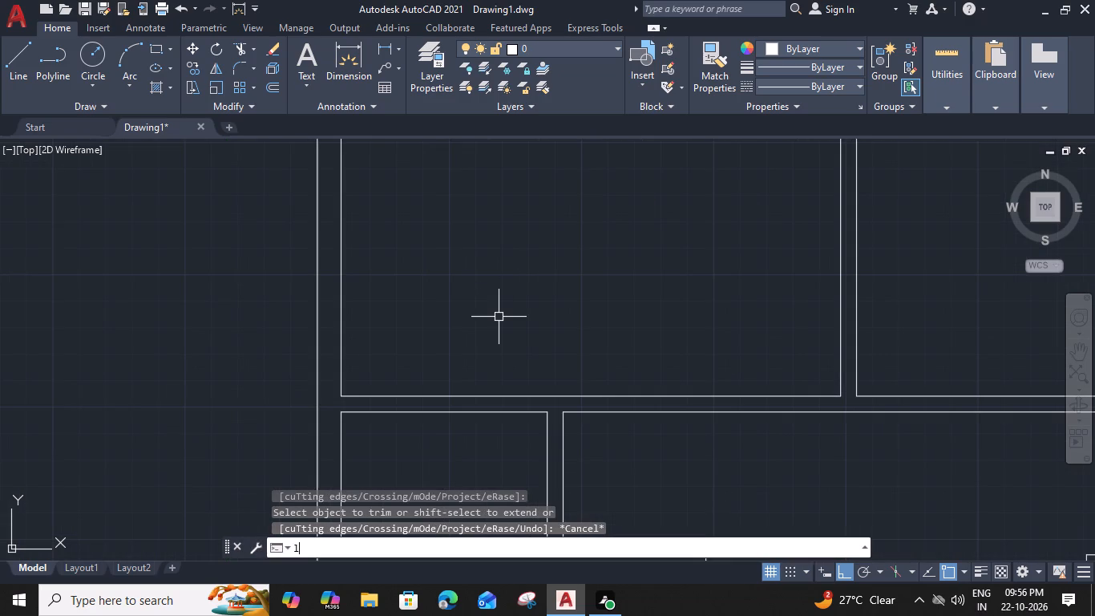
pyautogui.press('space')
pyautogui.click(544, 410)
pyautogui.click(544, 395)
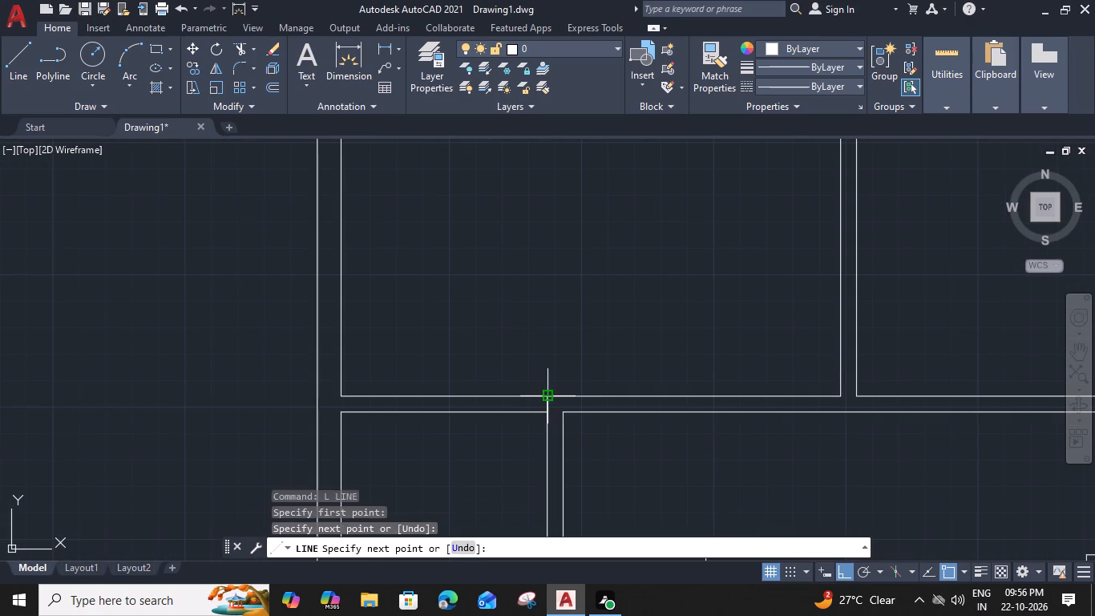
pyautogui.press('space')
# Draw short lines continuing both faces of the partition between the two large upper rooms across the wall below.
pyautogui.moveTo(661, 430); pyautogui.dragTo(505, 382, button='middle')
pyautogui.press('space')
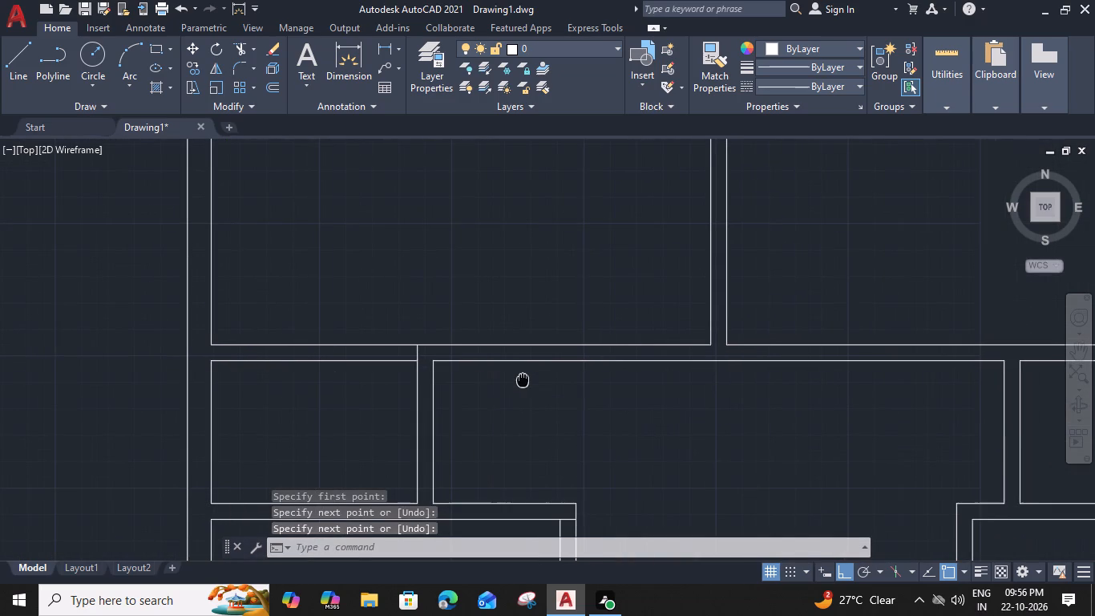
pyautogui.click(682, 347)
pyautogui.click(681, 364)
pyautogui.press('space')
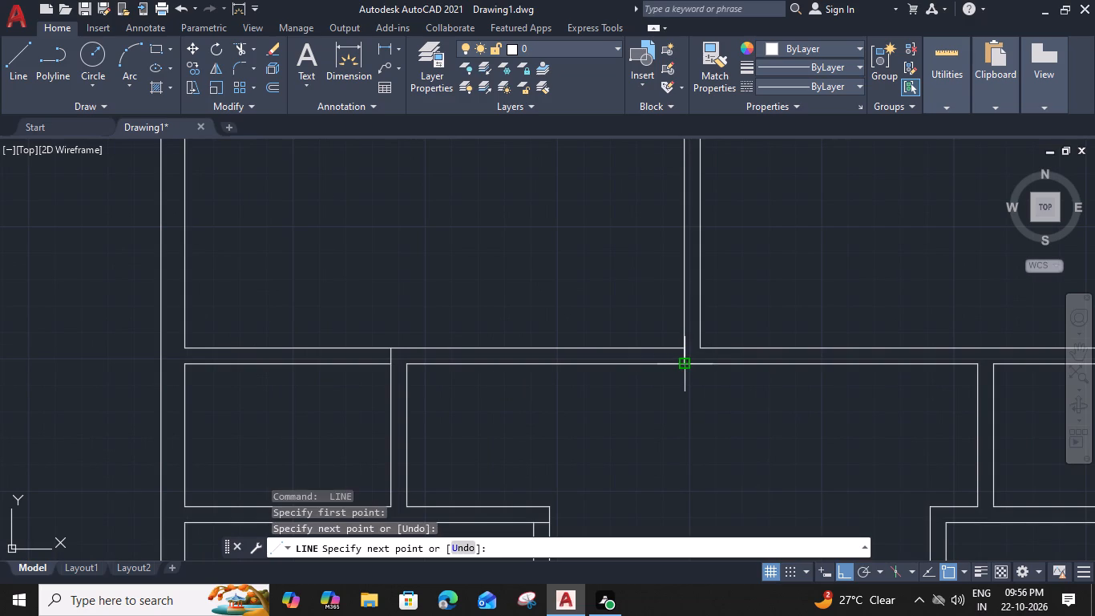
pyautogui.press('space')
pyautogui.click(700, 350)
pyautogui.click(701, 363)
pyautogui.press('space')
# Draw a short line from the small upper-right room's top-left corner up to the large upper-right room's bottom line.
pyautogui.moveTo(742, 411); pyautogui.dragTo(295, 366, button='middle')
pyautogui.scroll(2, 552, 315)
pyautogui.press('space')
pyautogui.click(539, 323)
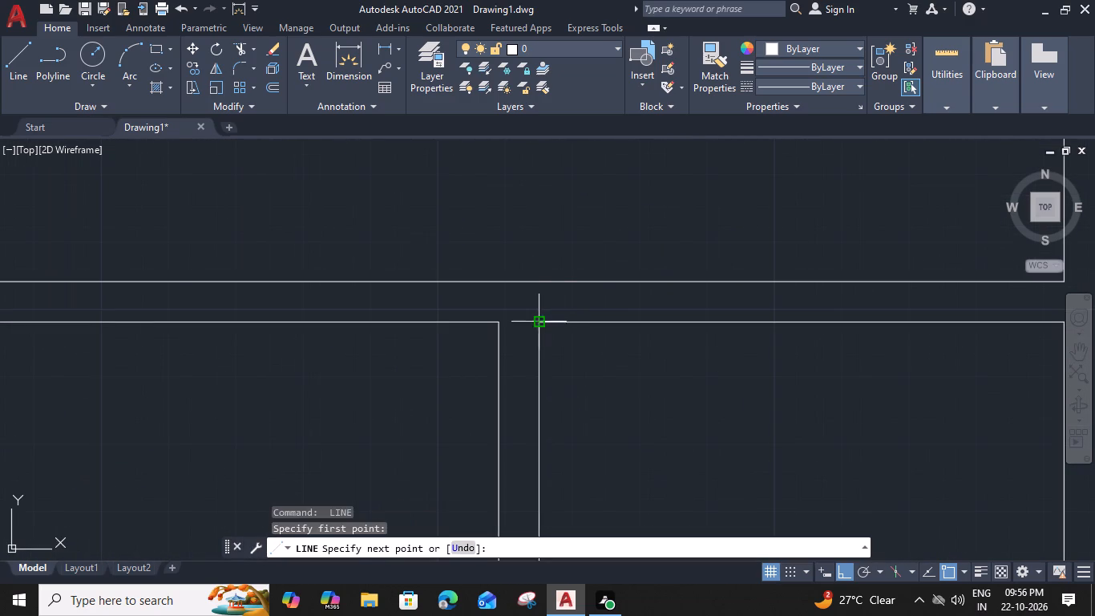
pyautogui.click(539, 283)
pyautogui.press('space')
# Draw a short line from the top-right corner of the small room below the middle left room up to that room's bottom line.
pyautogui.scroll(-2, 539, 283)
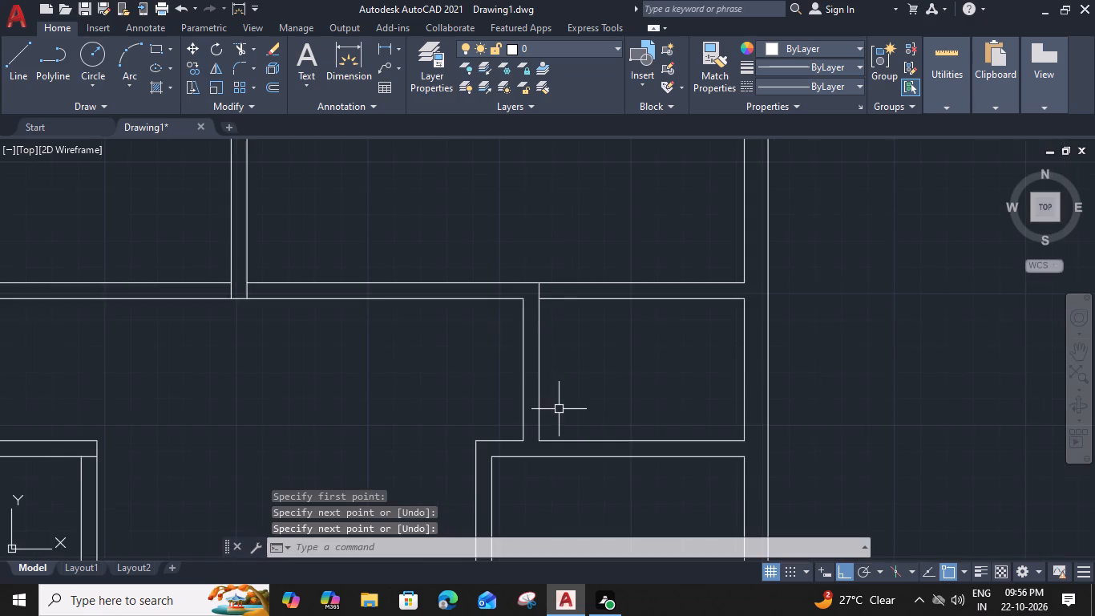
pyautogui.moveTo(559, 407); pyautogui.dragTo(580, 225, button='middle')
pyautogui.moveTo(586, 334); pyautogui.dragTo(597, 285, button='middle')
pyautogui.moveTo(589, 339); pyautogui.dragTo(613, 121, button='middle')
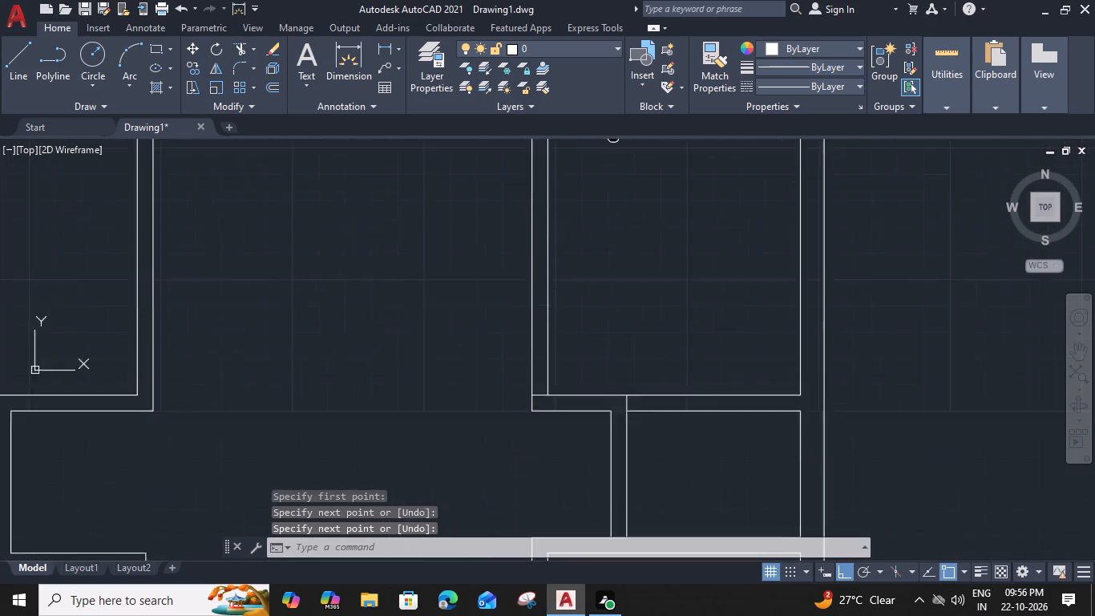
pyautogui.moveTo(613, 121); pyautogui.dragTo(613, 118, button='middle')
pyautogui.moveTo(625, 265); pyautogui.dragTo(670, 225, button='middle')
pyautogui.scroll(-2, 421, 316)
pyautogui.moveTo(324, 356); pyautogui.dragTo(546, 354, button='middle')
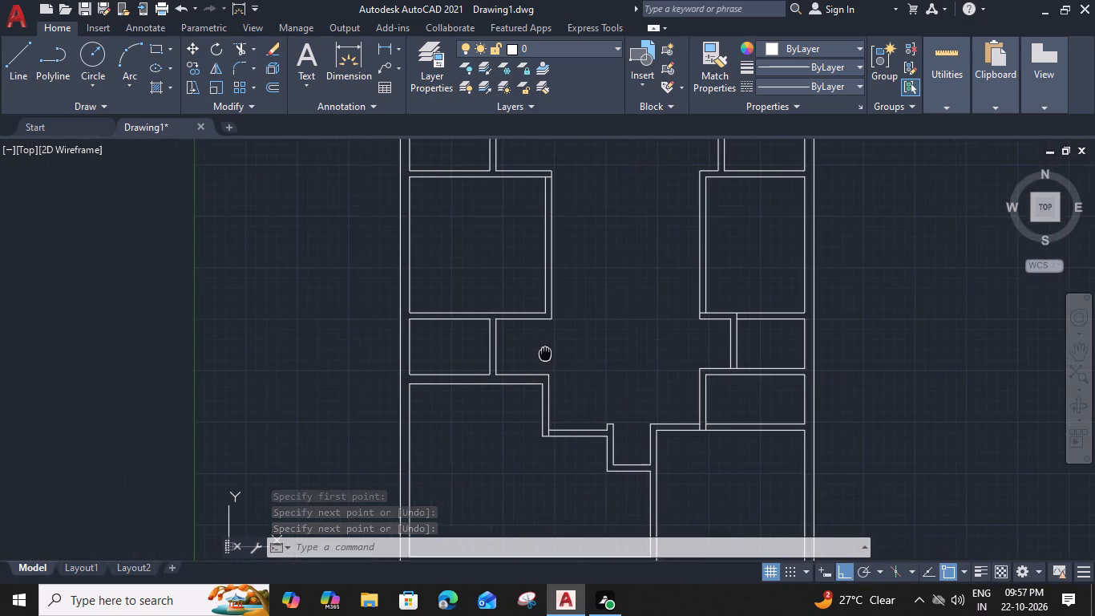
pyautogui.moveTo(546, 354); pyautogui.dragTo(531, 322, button='middle')
pyautogui.scroll(3, 449, 289)
pyautogui.press('space')
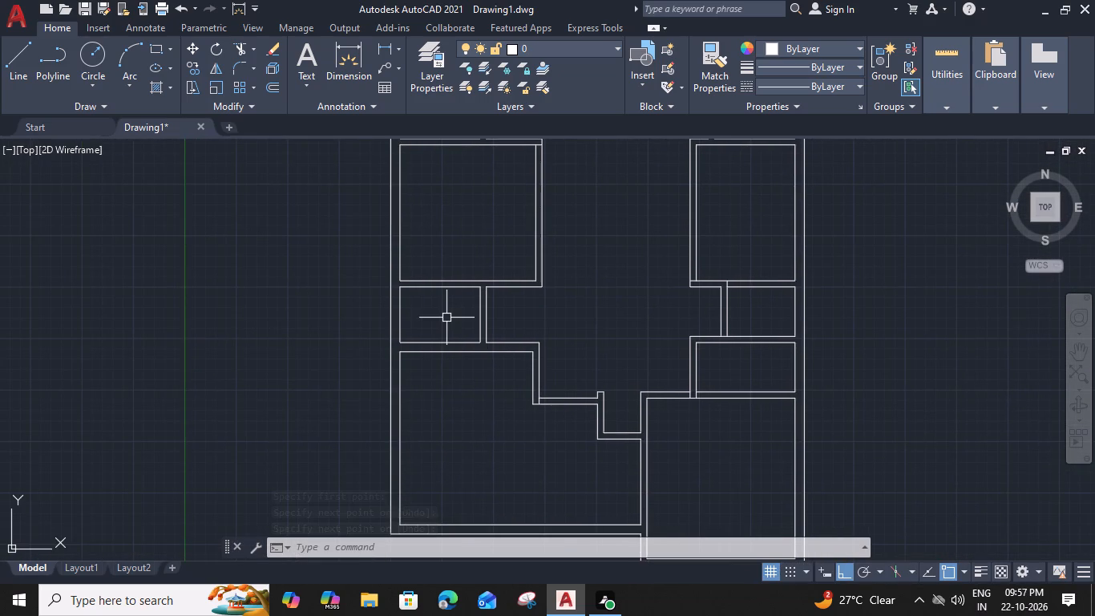
pyautogui.click(567, 284)
pyautogui.click(566, 257)
pyautogui.press('space')
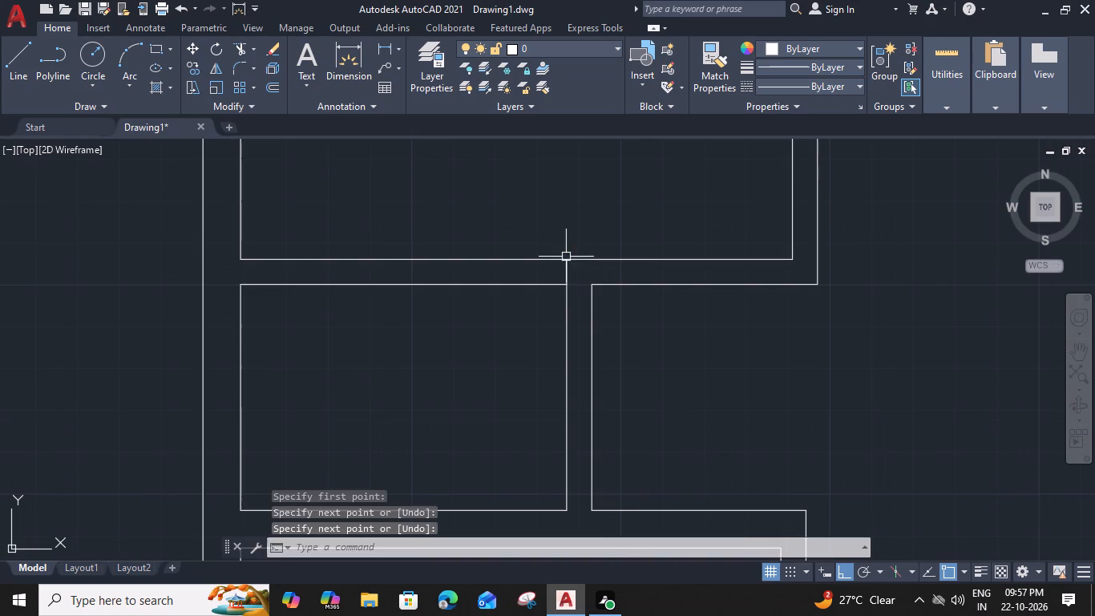
# Examine the wall junctions around the lower rooms and the 3' recess.
pyautogui.scroll(-2, 640, 354)
pyautogui.moveTo(765, 404); pyautogui.dragTo(627, 318, button='middle')
pyautogui.moveTo(649, 387); pyautogui.dragTo(615, 327, button='middle')
pyautogui.moveTo(575, 480); pyautogui.dragTo(575, 423, button='middle')
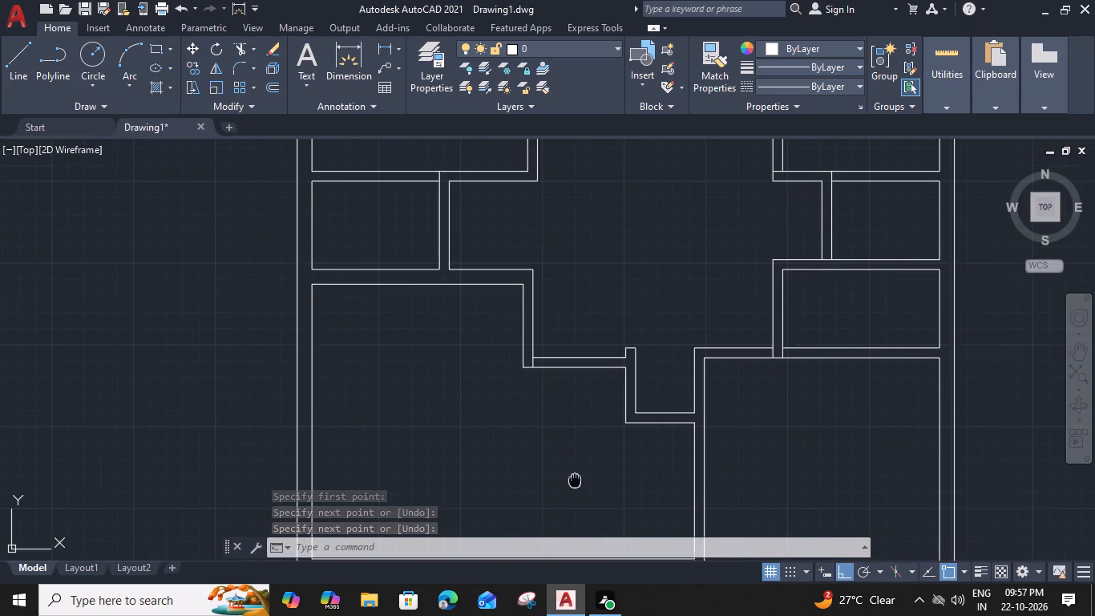
pyautogui.moveTo(575, 423); pyautogui.dragTo(575, 351, button='middle')
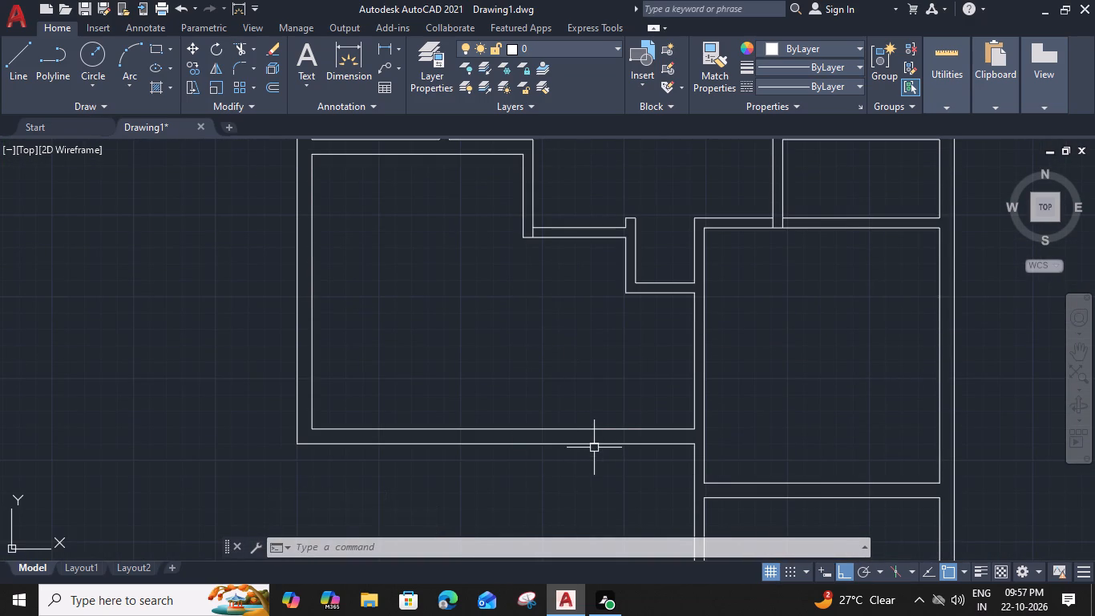
pyautogui.moveTo(585, 319); pyautogui.dragTo(582, 326, button='middle')
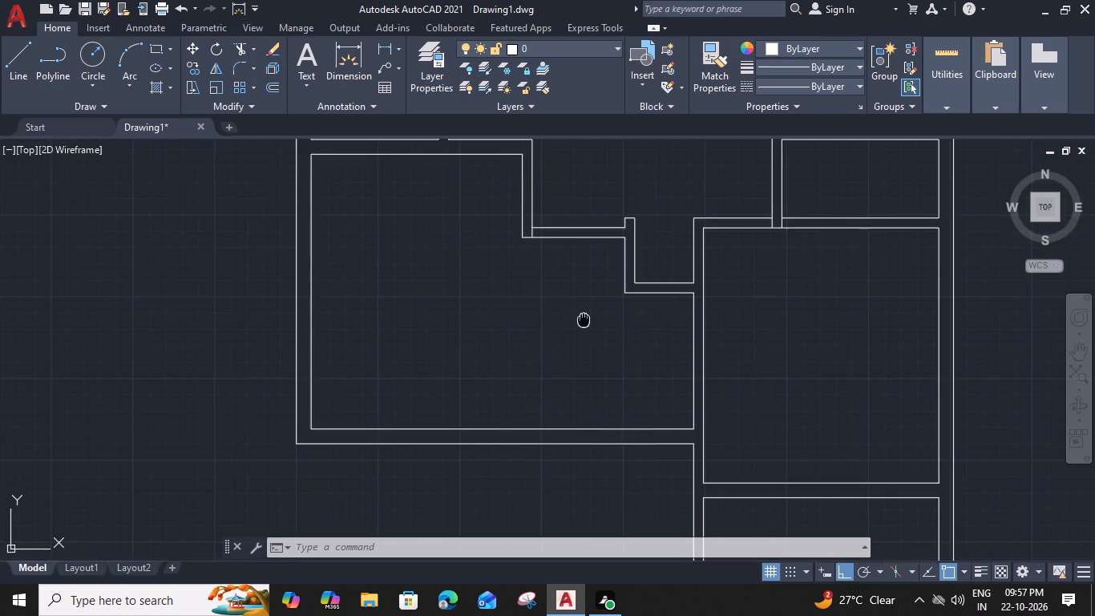
pyautogui.moveTo(582, 326); pyautogui.dragTo(564, 456, button='middle')
pyautogui.moveTo(784, 422); pyautogui.dragTo(725, 421, button='middle')
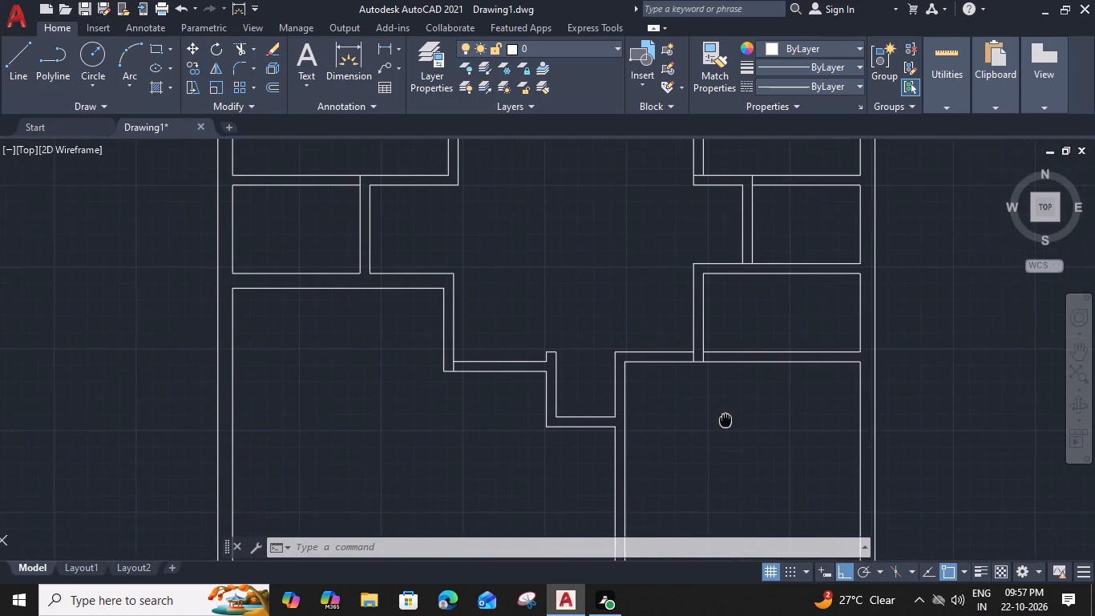
# Offset the short line at the foot of the large lower-left room's stepped wall 3" toward the 3' recess.
pyautogui.moveTo(725, 421); pyautogui.dragTo(718, 429, button='middle')
pyautogui.scroll(4, 432, 363)
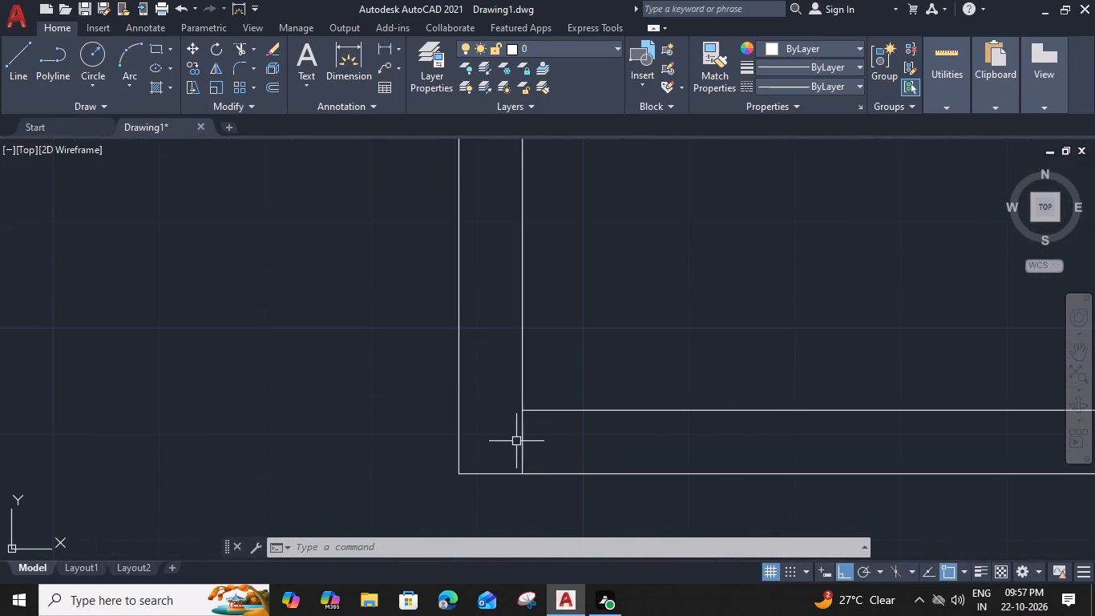
pyautogui.click(516, 441)
pyautogui.click(543, 464)
pyautogui.moveTo(553, 436); pyautogui.dragTo(542, 440)
pyautogui.click(505, 448)
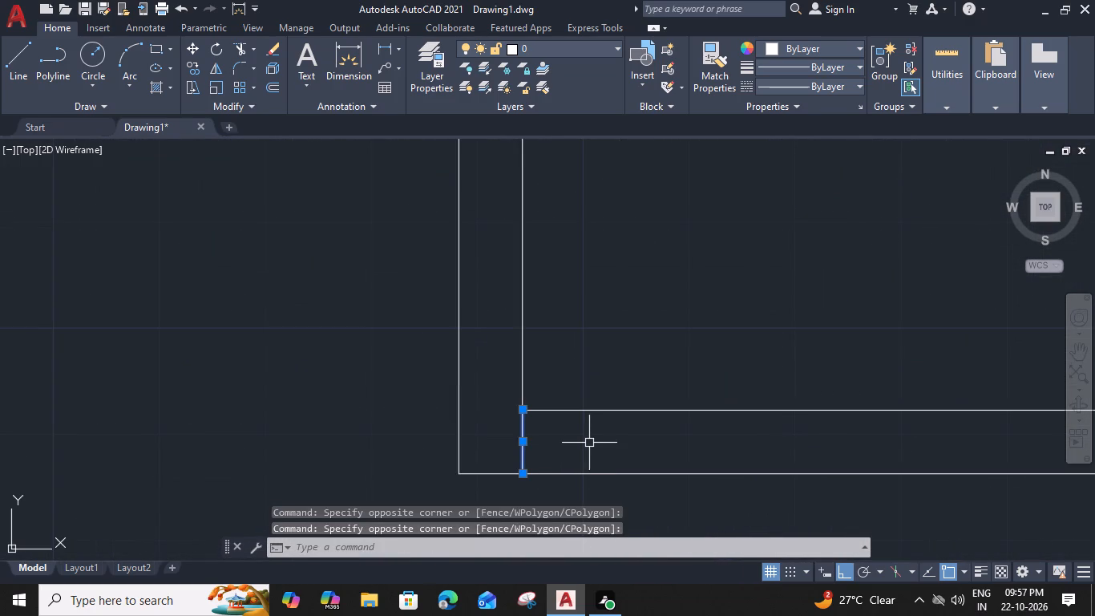
pyautogui.press('o')
pyautogui.press('space')
pyautogui.press('3')
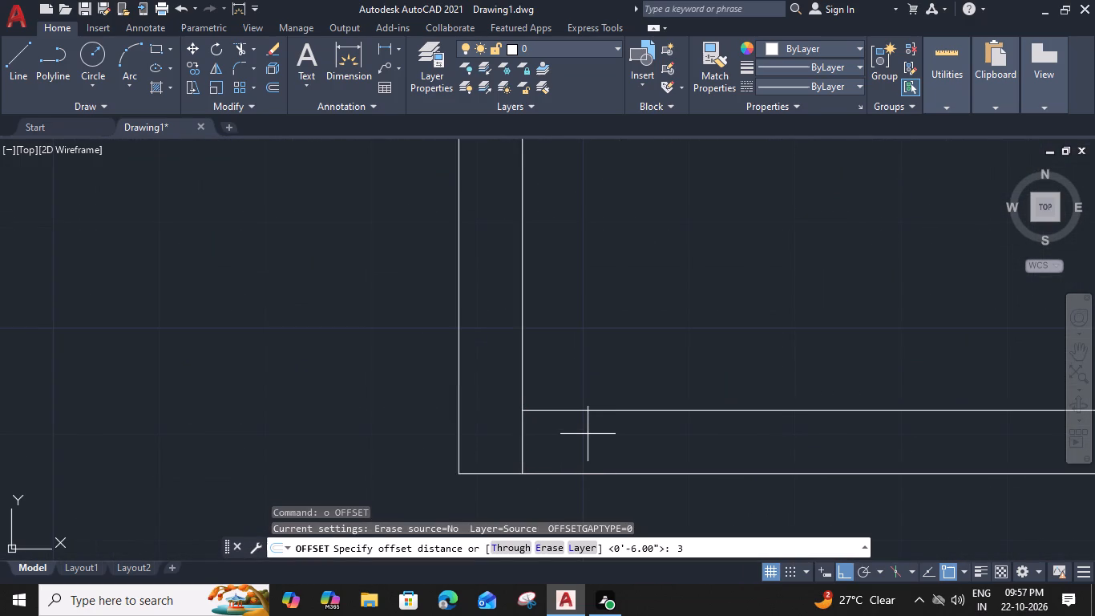
pyautogui.hotkey('shift', '"')
pyautogui.press('Return')
pyautogui.click(640, 438)
# Offset the short line across the wall at the middle left room's top-right corner 3" downward.
pyautogui.scroll(-3, 642, 439)
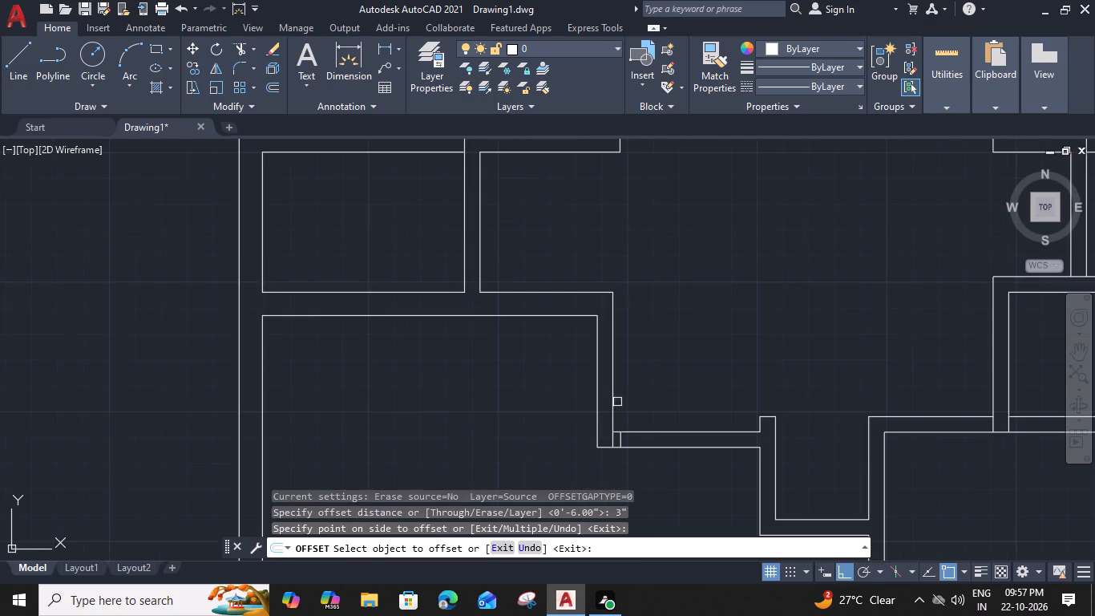
pyautogui.moveTo(614, 281); pyautogui.dragTo(661, 476, button='middle')
pyautogui.scroll(-1, 596, 423)
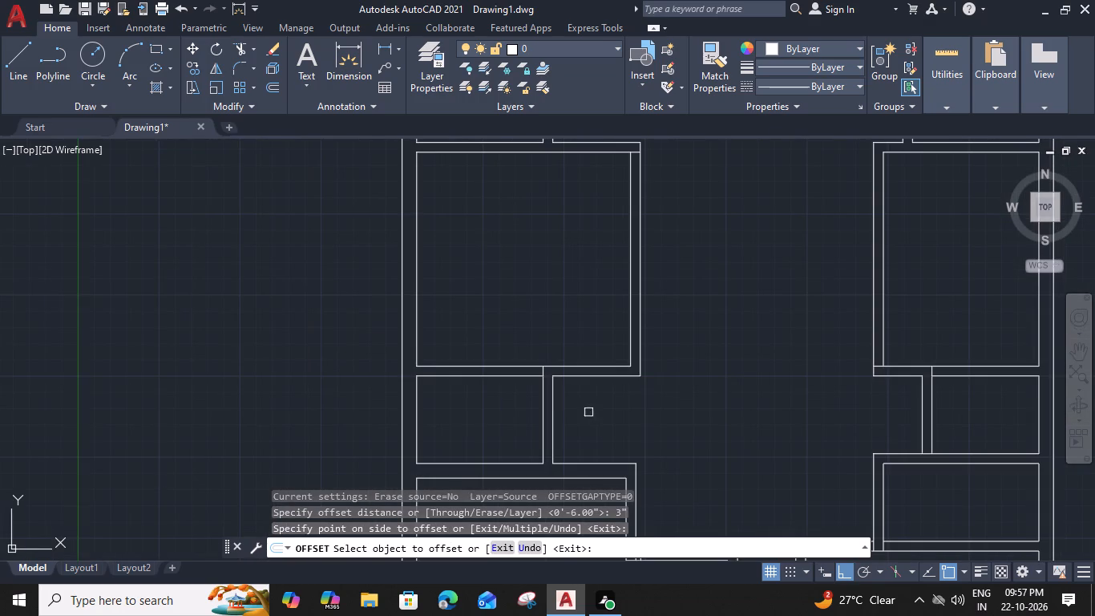
pyautogui.moveTo(579, 265); pyautogui.dragTo(482, 395, button='middle')
pyautogui.scroll(3, 552, 268)
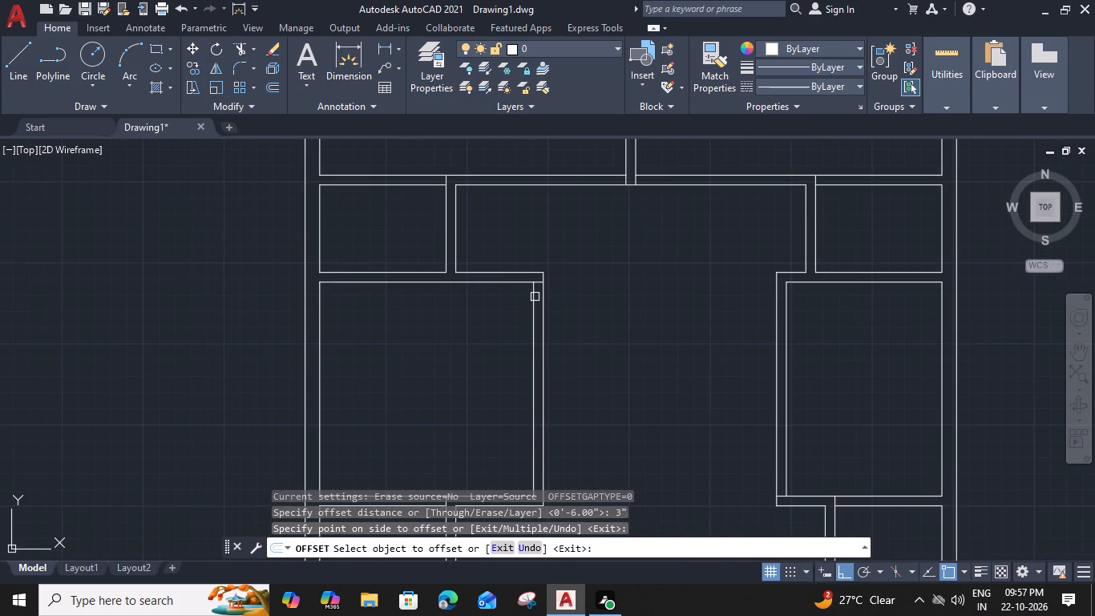
pyautogui.click(502, 323)
pyautogui.click(503, 406)
# Offset the short line at the small upper-left room's top-right corner 3" to the left.
pyautogui.scroll(-3, 503, 404)
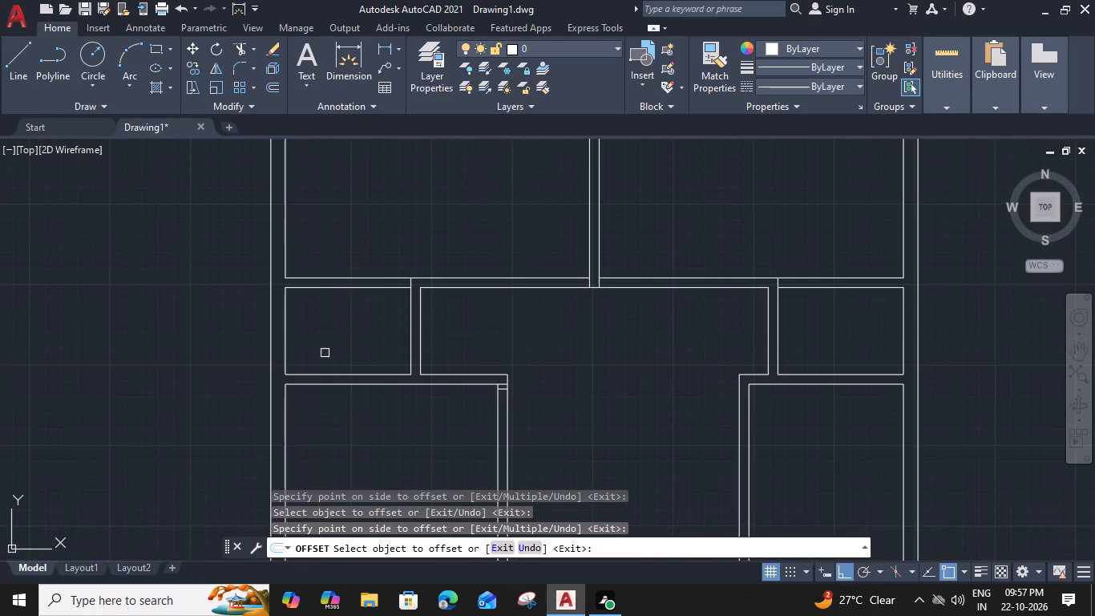
pyautogui.moveTo(323, 325); pyautogui.dragTo(450, 395, button='middle')
pyautogui.scroll(2, 511, 352)
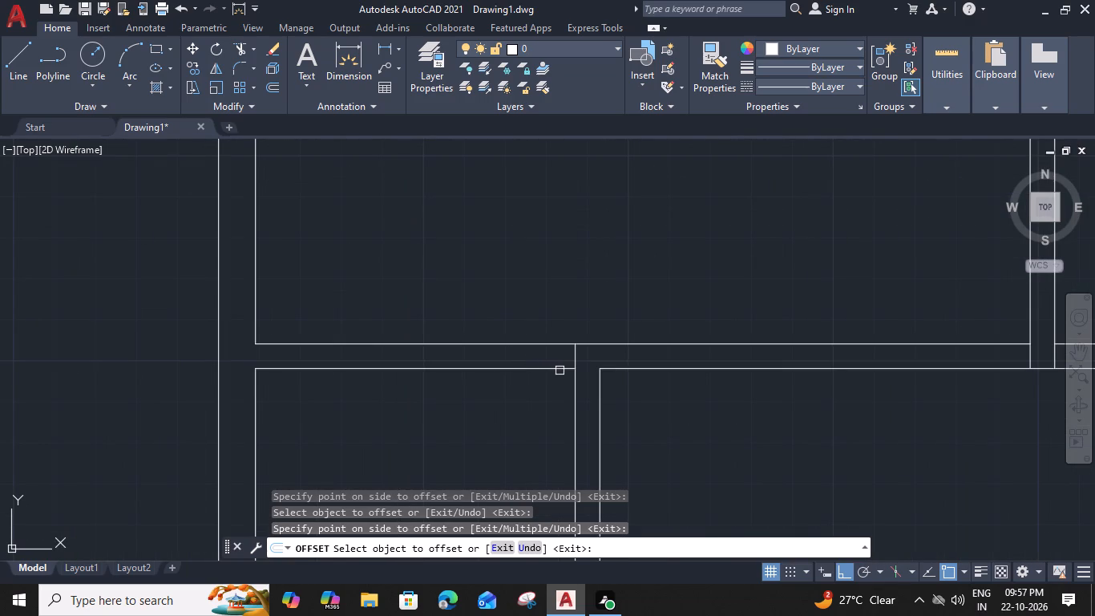
pyautogui.moveTo(576, 355); pyautogui.dragTo(549, 355)
pyautogui.click(487, 356)
# Offset both short lines below the partition between the two large upper rooms 3" outward, one to each side.
pyautogui.scroll(-2, 519, 353)
pyautogui.scroll(3, 744, 342)
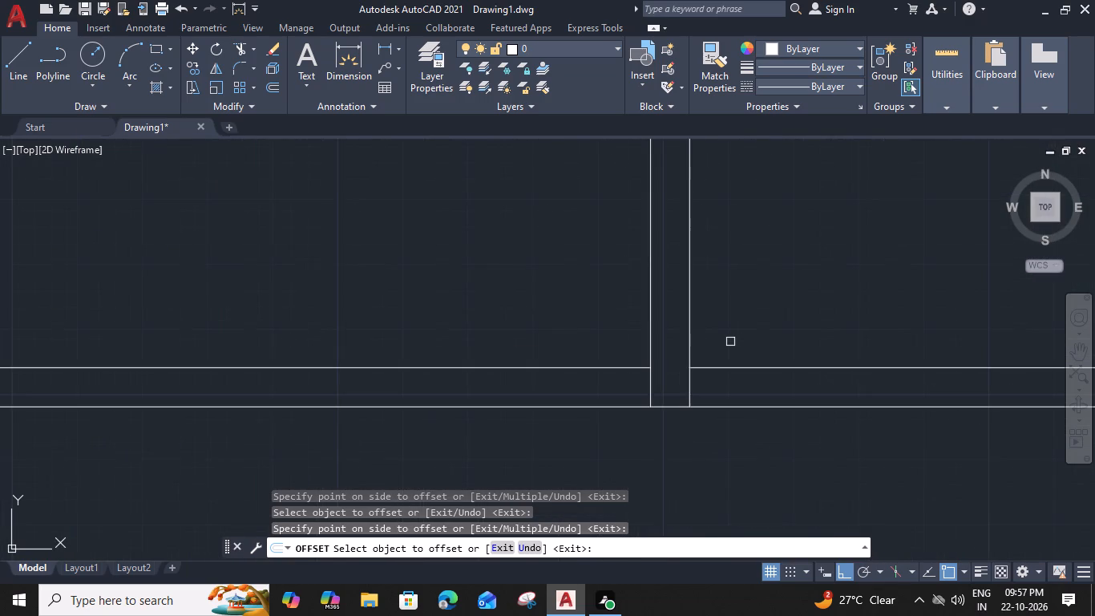
pyautogui.click(652, 390)
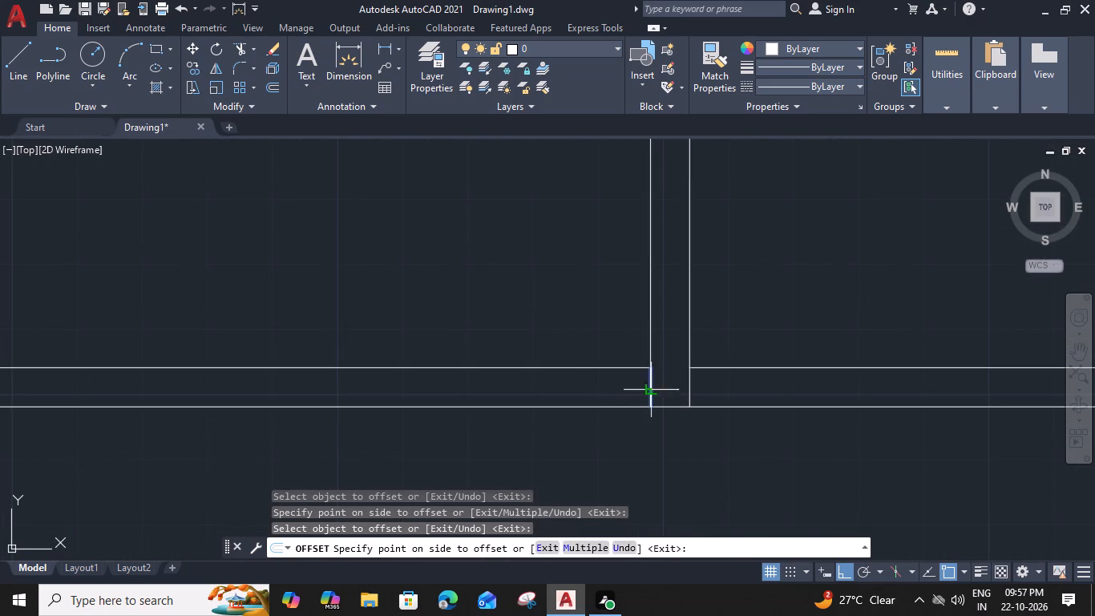
pyautogui.click(576, 399)
pyautogui.click(690, 385)
pyautogui.click(794, 387)
# Offset the short line at the small upper-right room's top-left corner 3" to the right.
pyautogui.scroll(-2, 796, 387)
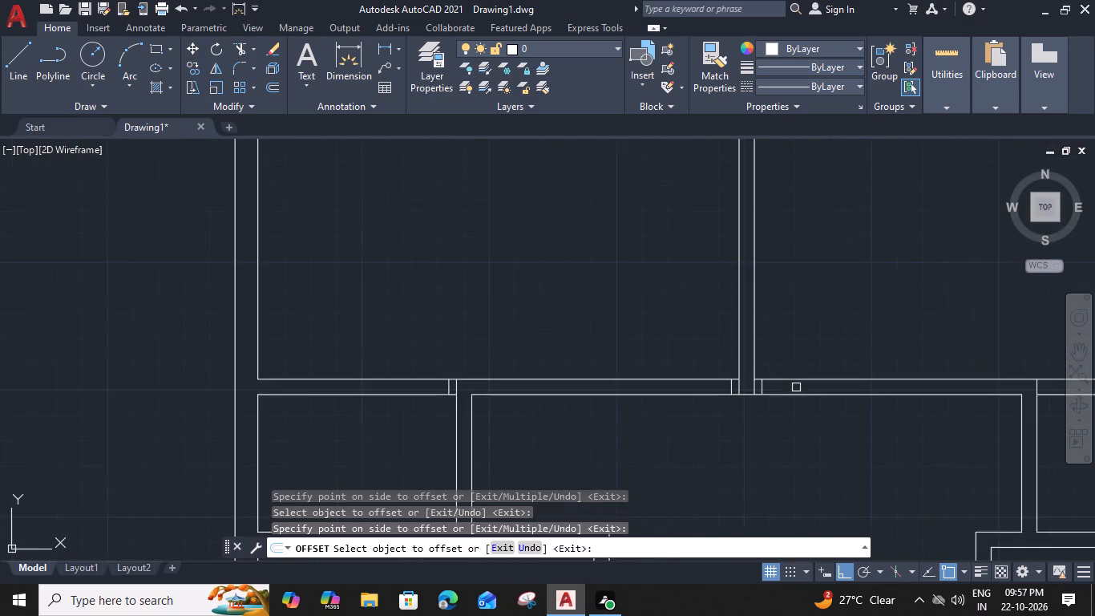
pyautogui.moveTo(780, 377); pyautogui.dragTo(185, 245, button='middle')
pyautogui.scroll(2, 453, 249)
pyautogui.click(430, 260)
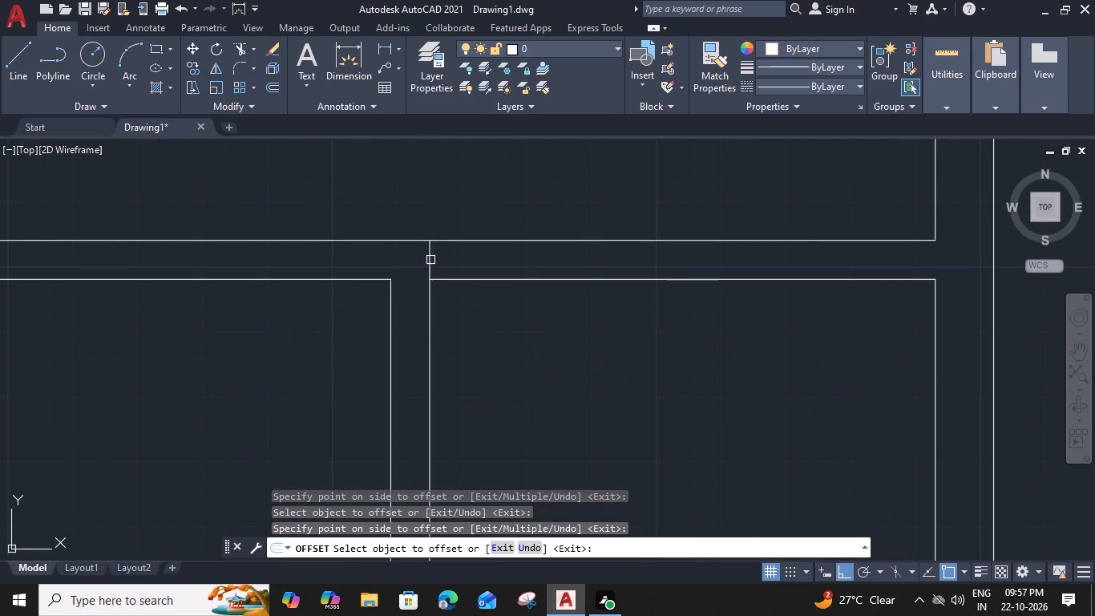
pyautogui.click(543, 265)
# Offset the short line across the wall at the middle right room's bottom-left corner 3" upward.
pyautogui.scroll(-3, 543, 266)
pyautogui.moveTo(542, 359); pyautogui.dragTo(552, 174, button='middle')
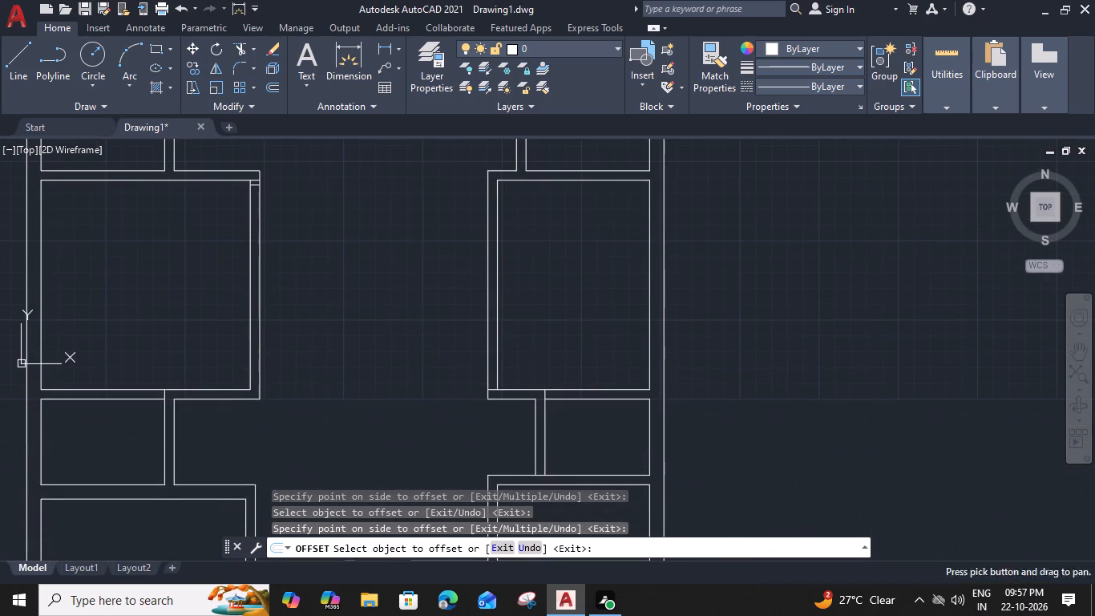
pyautogui.scroll(2, 492, 415)
pyautogui.click(494, 354)
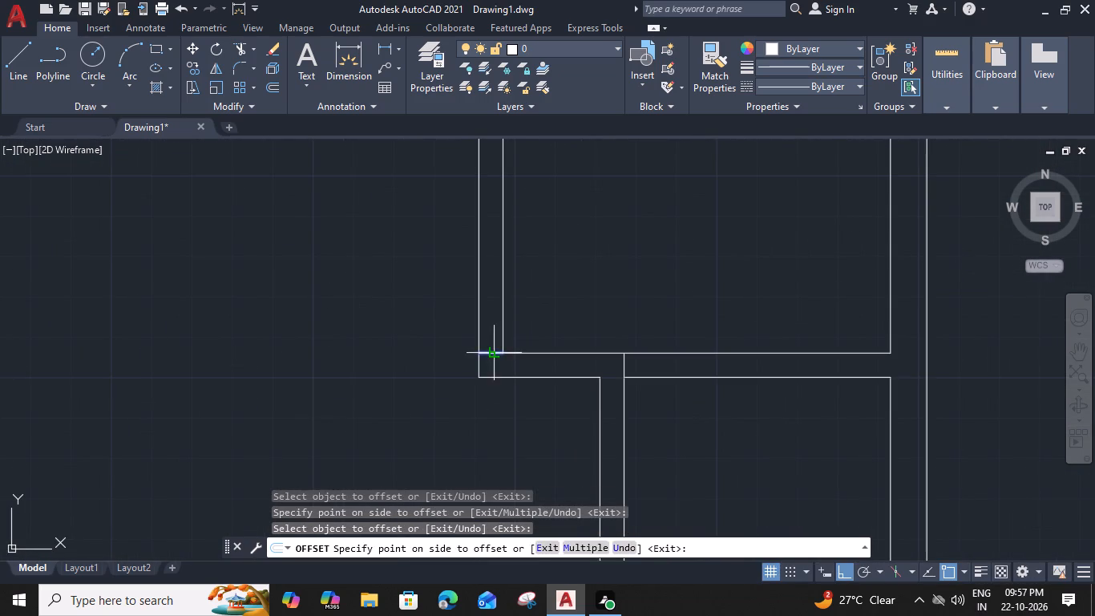
pyautogui.click(486, 298)
pyautogui.press('Escape')
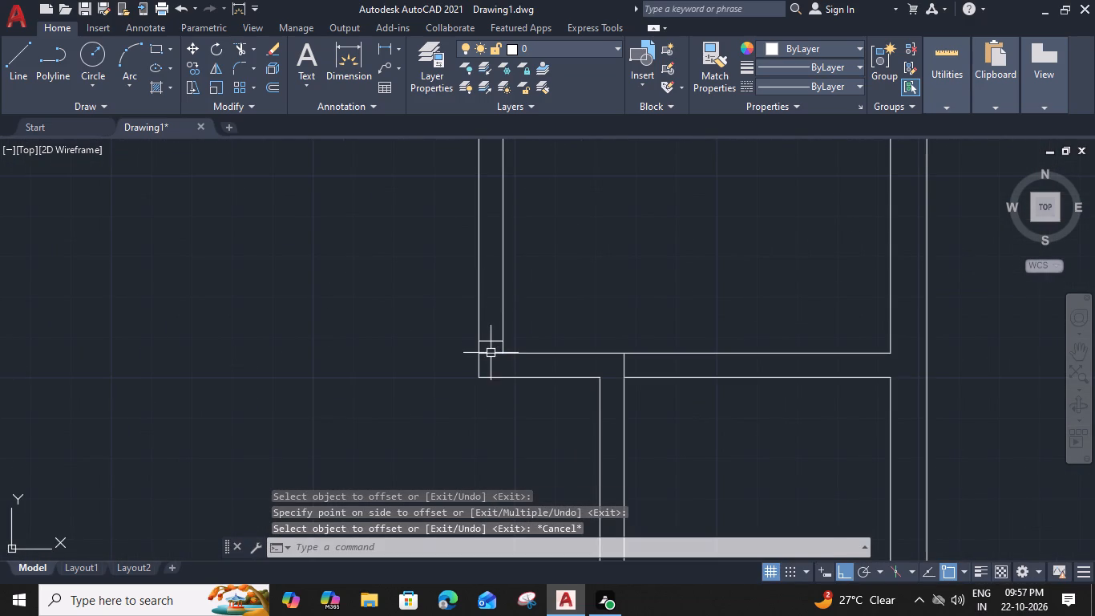
# Offset the same original line at the middle right room's bottom-left corner 1' upward.
pyautogui.click(491, 353)
pyautogui.write('o')
pyautogui.press('space')
pyautogui.press('1')
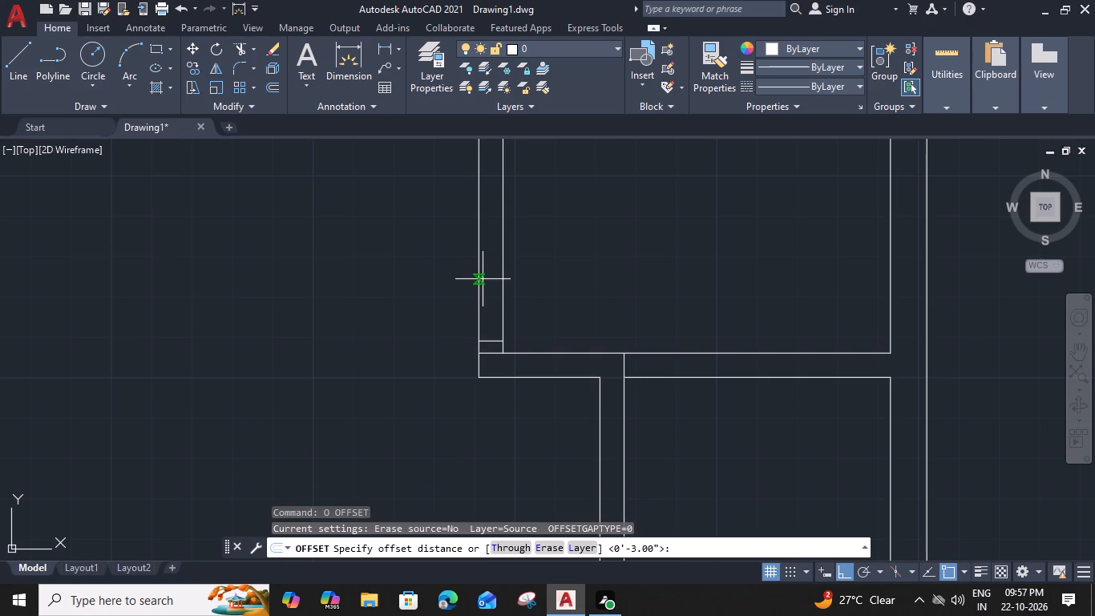
pyautogui.write("'")
pyautogui.press('space')
pyautogui.click(497, 275)
pyautogui.press('Escape')
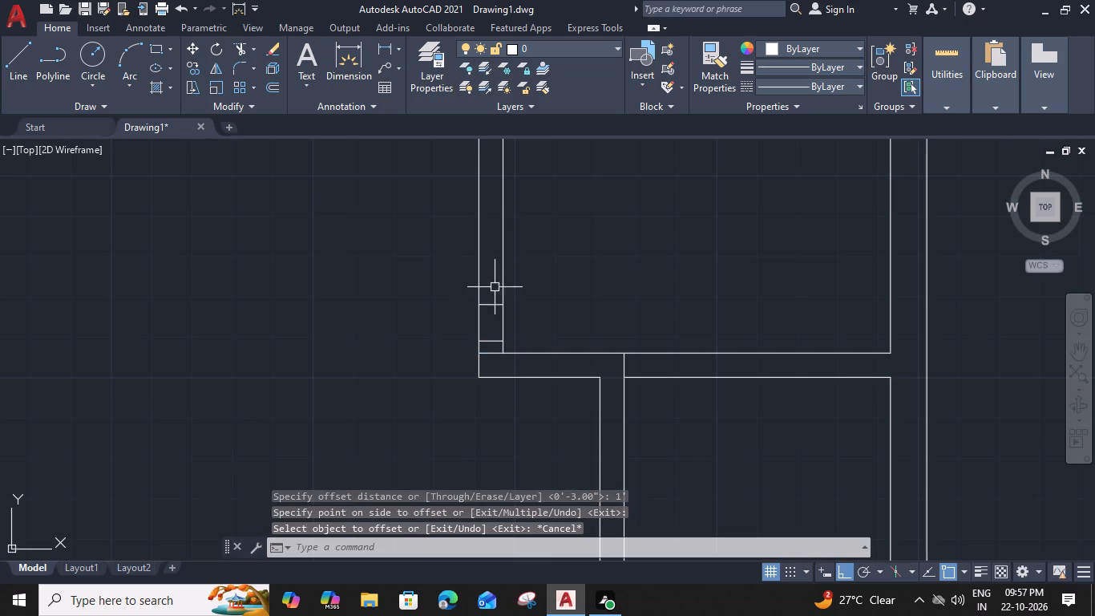
# Offset the short line at the top-left corner of the small room below the middle right room 3" to the right.
pyautogui.scroll(-2, 507, 461)
pyautogui.moveTo(517, 417); pyautogui.dragTo(507, 264, button='middle')
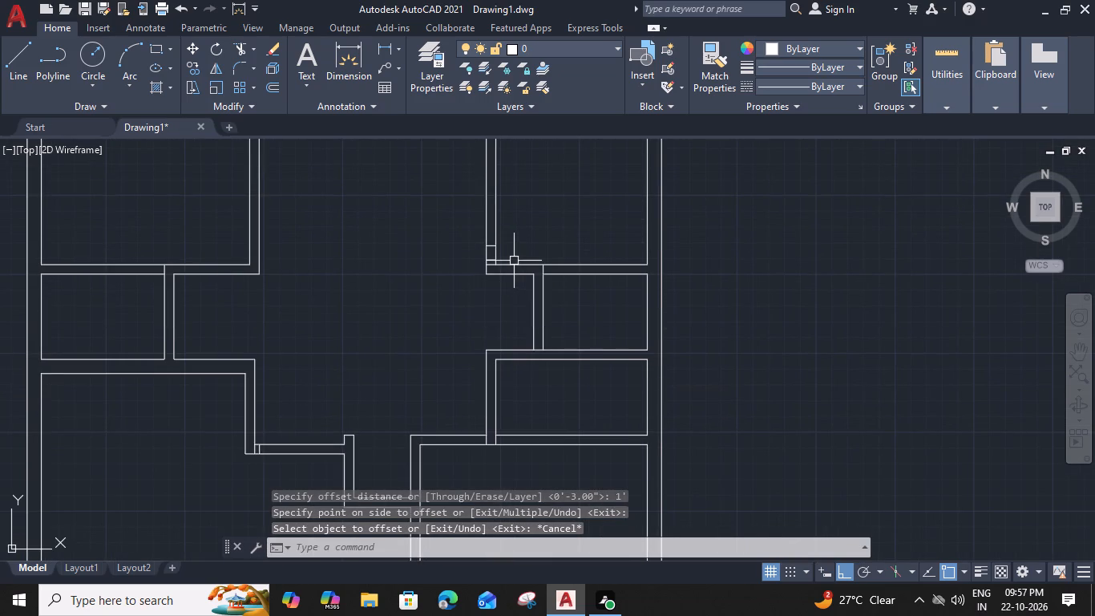
pyautogui.scroll(3, 547, 250)
pyautogui.click(528, 318)
pyautogui.press('o')
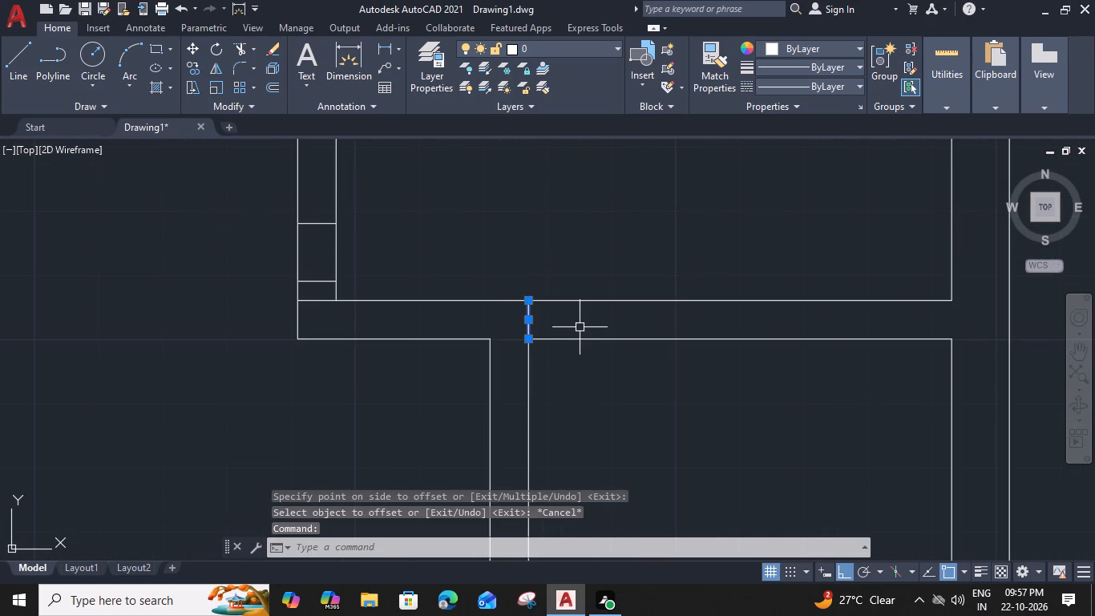
pyautogui.press('space')
pyautogui.press('3')
pyautogui.hotkey('shift', '"')
pyautogui.press('Return')
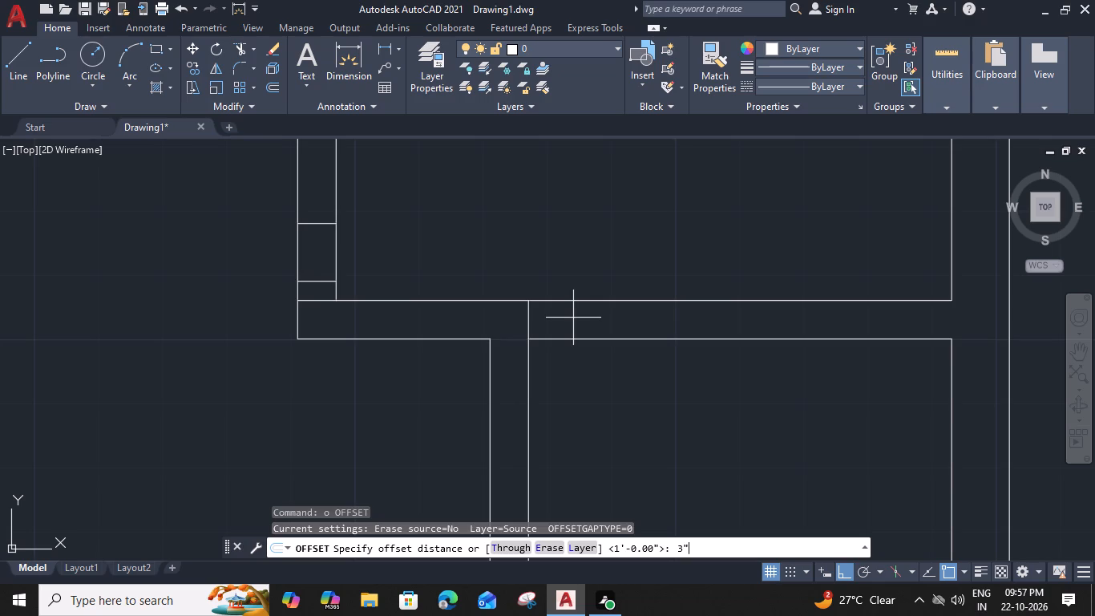
pyautogui.click(592, 323)
pyautogui.scroll(-2, 596, 326)
pyautogui.moveTo(596, 404); pyautogui.dragTo(576, 242, button='middle')
pyautogui.scroll(3, 559, 286)
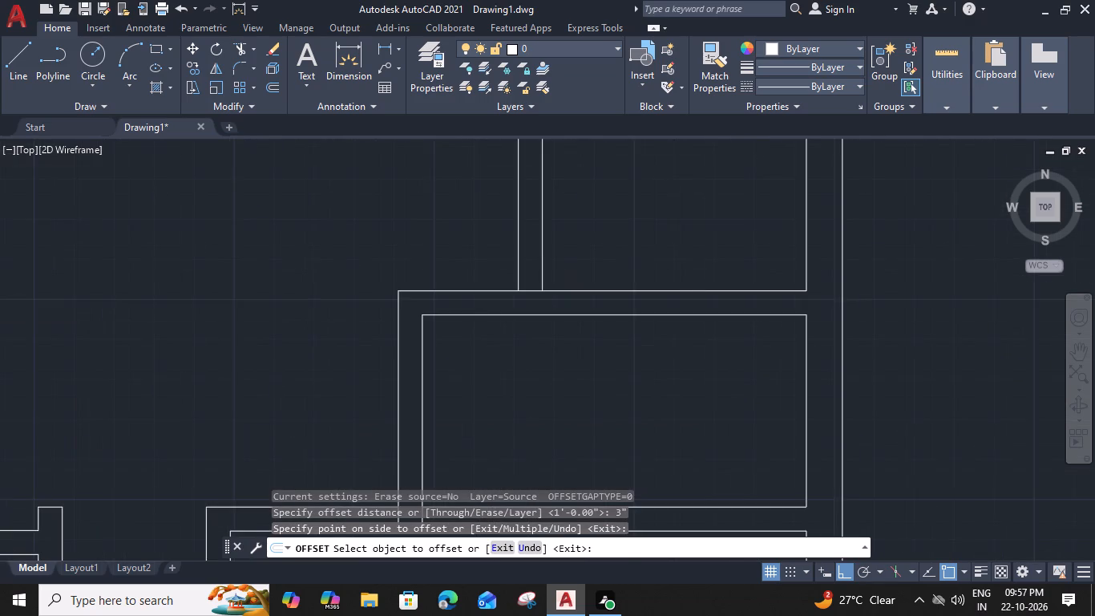
pyautogui.scroll(-2, 507, 300)
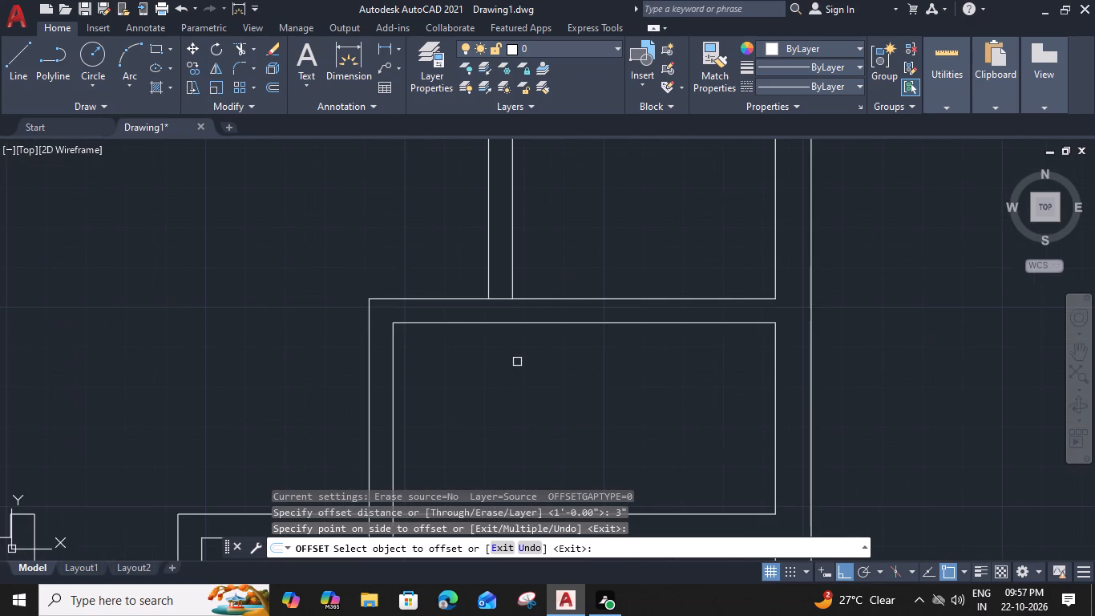
pyautogui.press('Escape')
# Trim the wall line closing the lower end of the partition beside the small room below the middle right room.
pyautogui.scroll(-2, 511, 354)
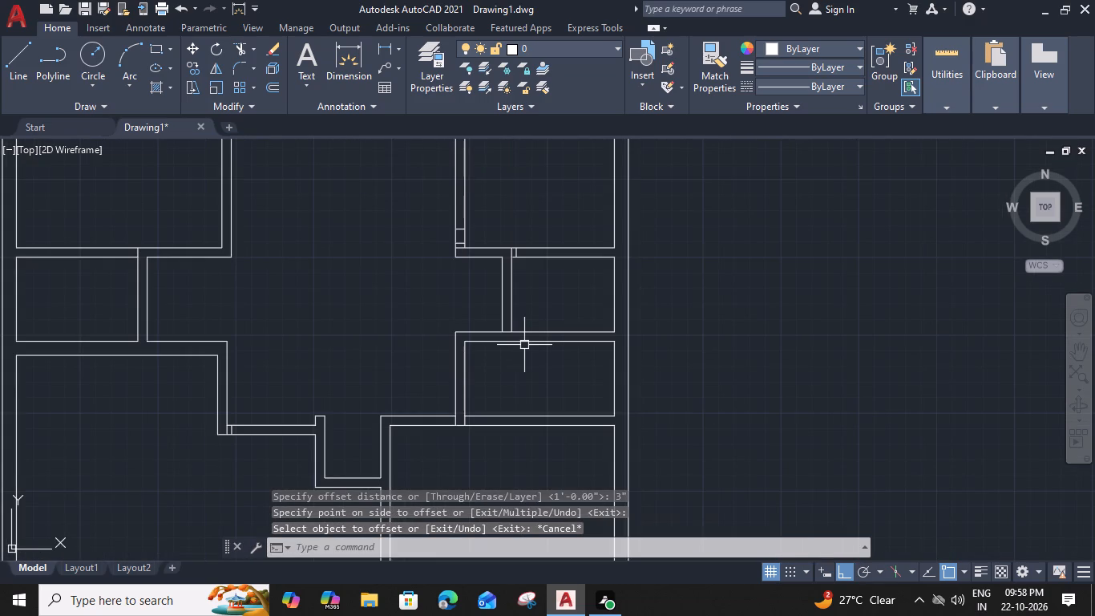
pyautogui.press('t')
pyautogui.write('r')
pyautogui.press('space')
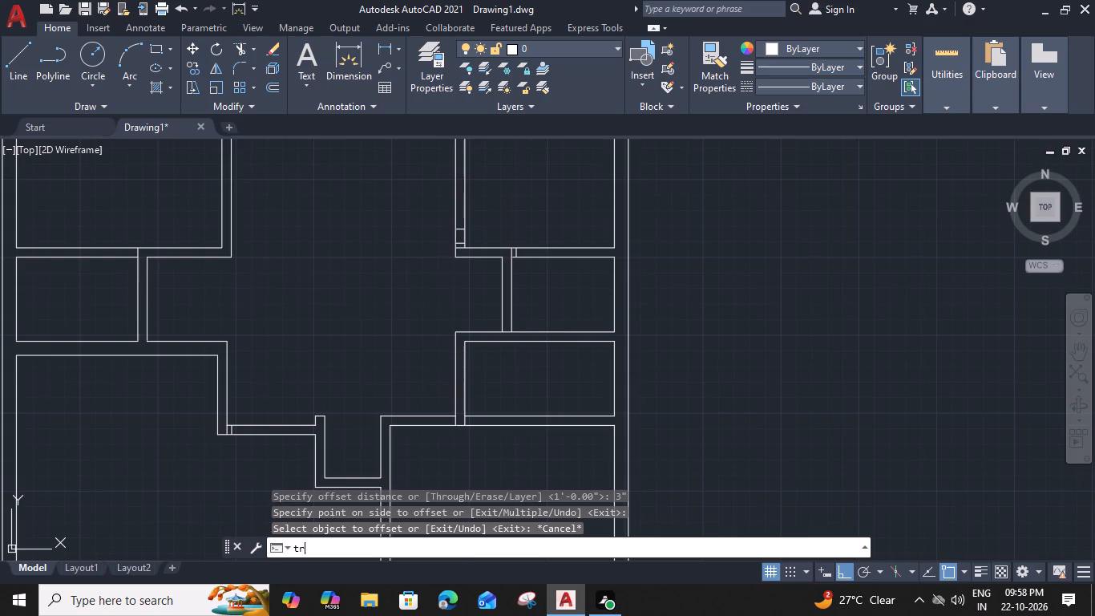
pyautogui.scroll(2, 524, 342)
pyautogui.click(483, 318)
pyautogui.press('Escape')
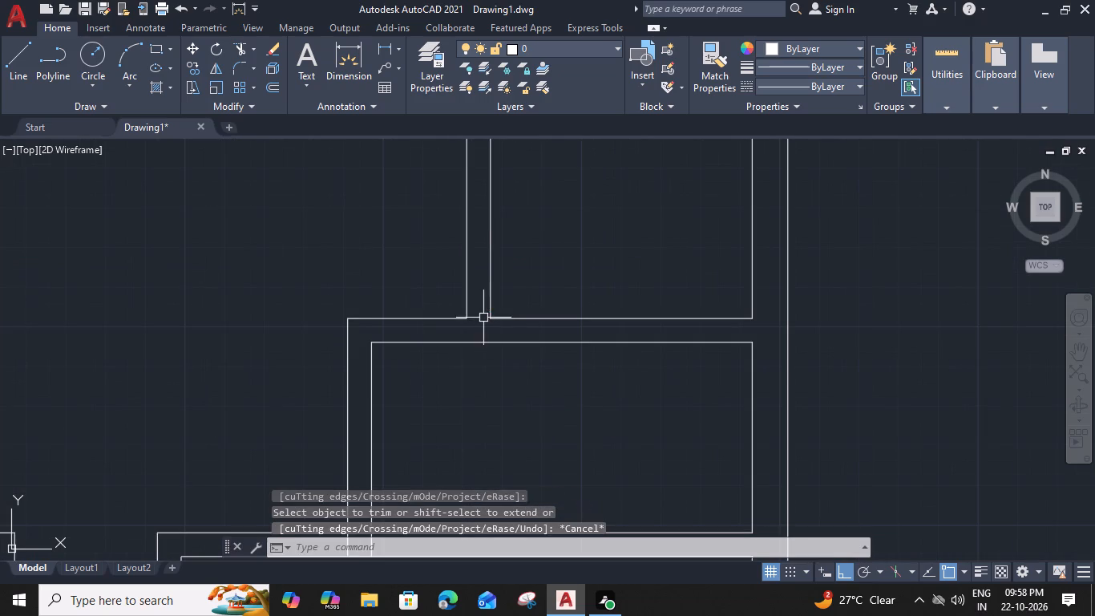
# Offset the right-hand short line at the bottom-left junction of the lowest small right room 3" to the right.
pyautogui.scroll(-2, 484, 328)
pyautogui.scroll(2, 455, 428)
pyautogui.click(418, 392)
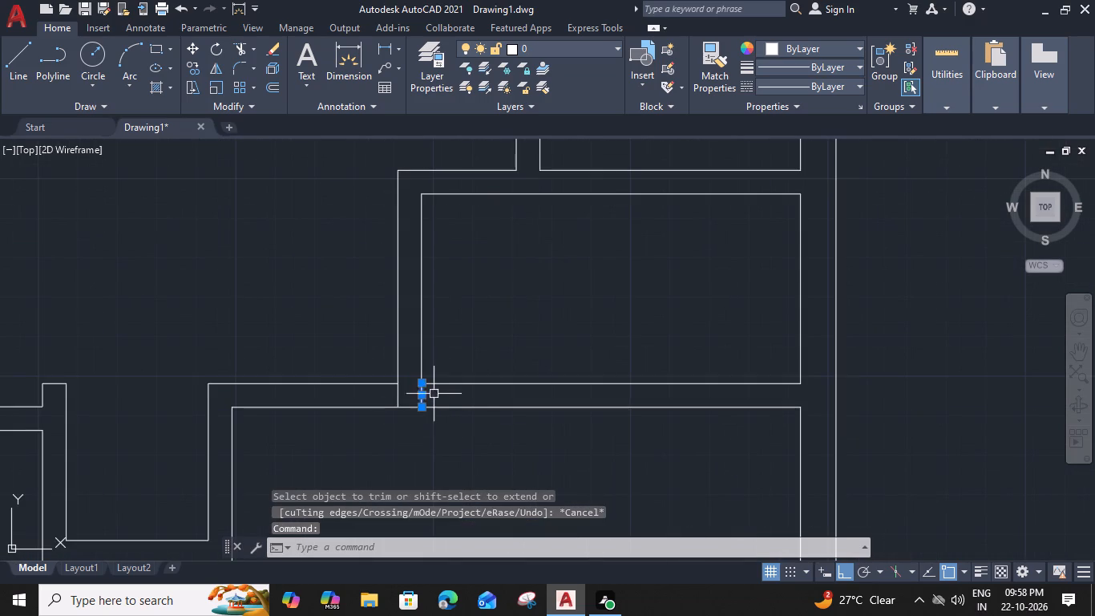
pyautogui.press('o')
pyautogui.press('space')
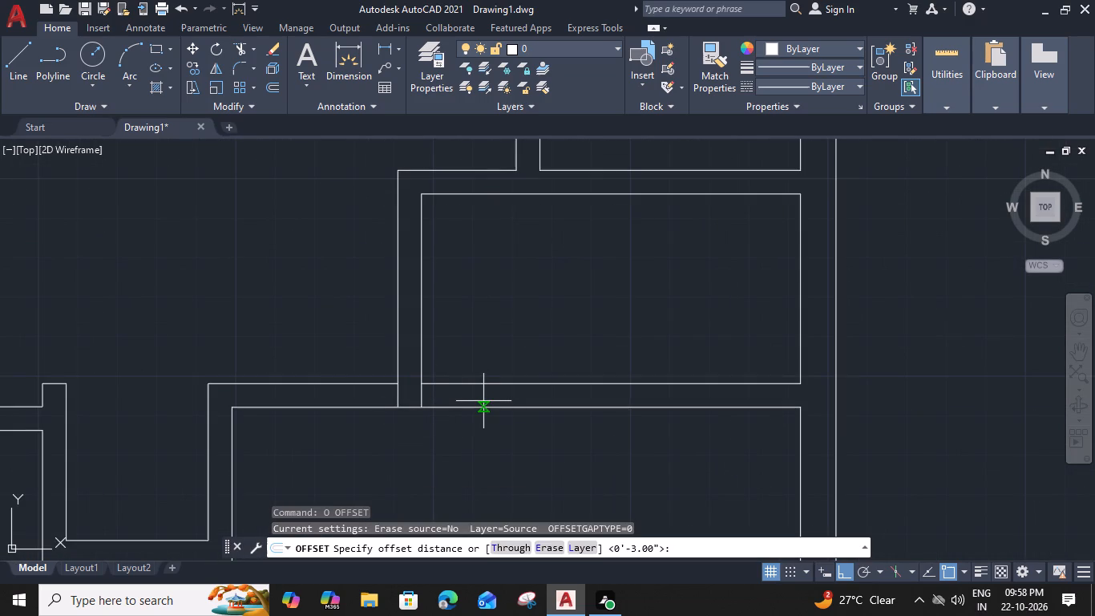
pyautogui.press('3')
pyautogui.hotkey('shift', '"')
pyautogui.press('Return')
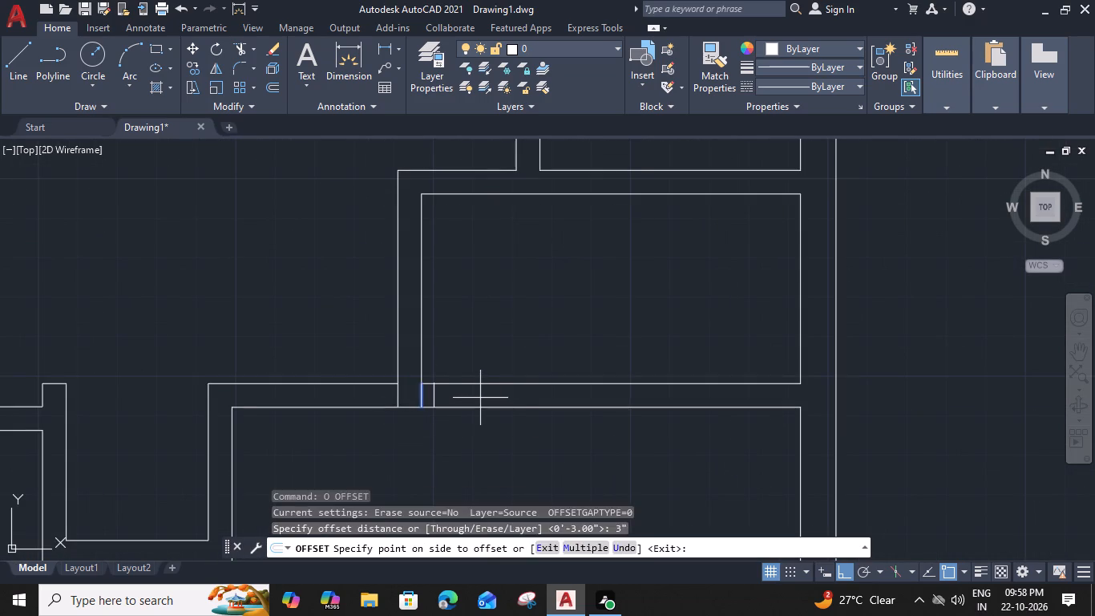
pyautogui.click(507, 400)
pyautogui.press('Escape')
# Offset the left-hand short line at that same junction 3" to the left.
pyautogui.click(397, 395)
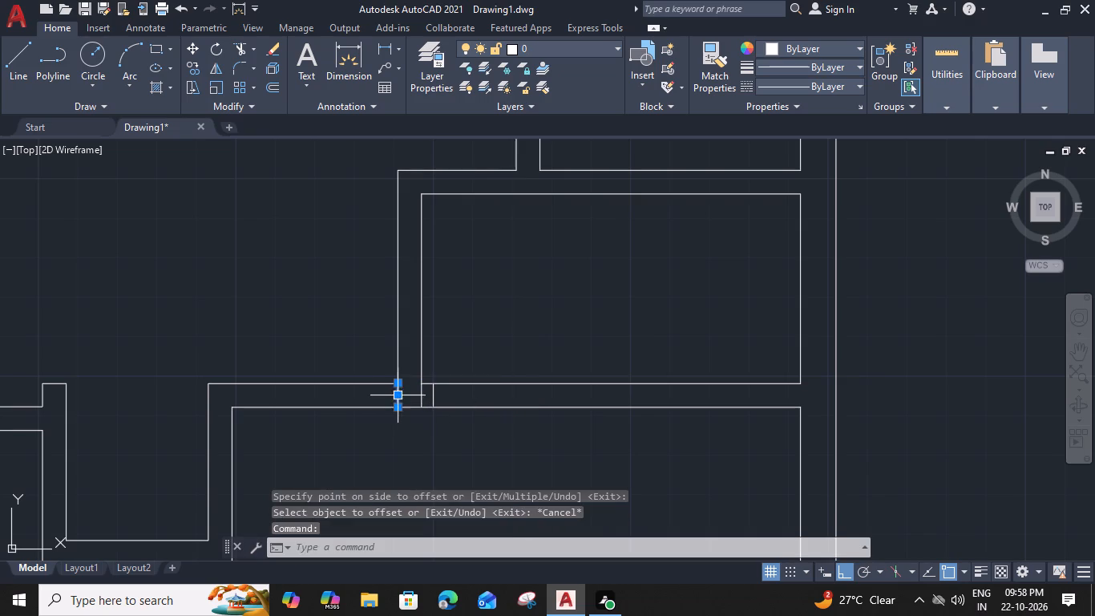
pyautogui.write('o 3')
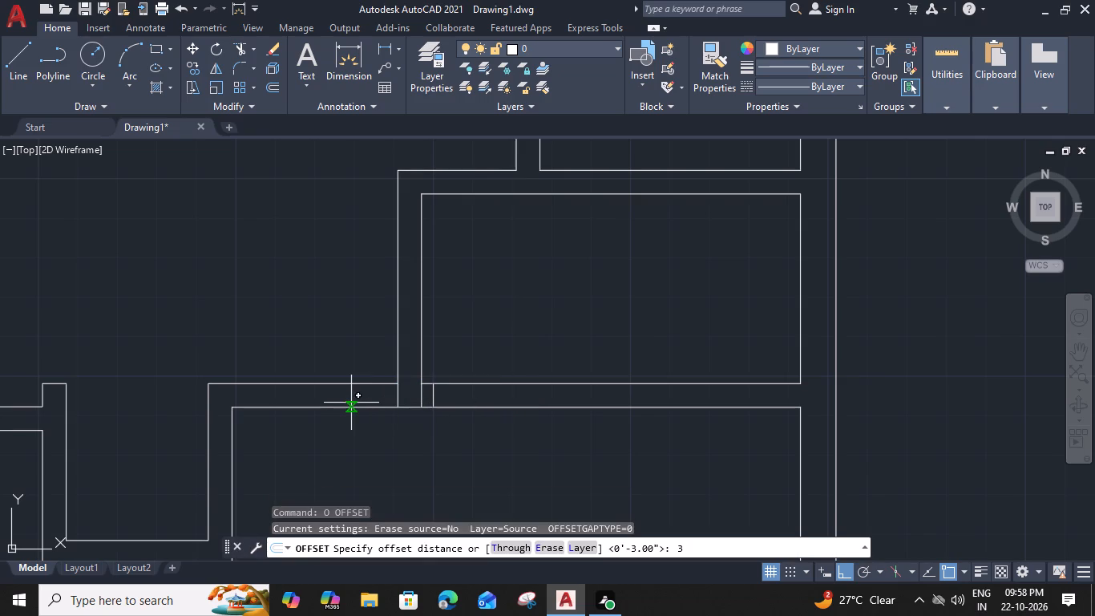
pyautogui.hotkey('shift', '"')
pyautogui.press('Return')
pyautogui.click(329, 406)
pyautogui.press('Escape')
# Trim away the two original short lines between the new 3" offsets at that junction.
pyautogui.write('tr')
pyautogui.press('space')
pyautogui.scroll(3, 434, 419)
pyautogui.moveTo(410, 328); pyautogui.dragTo(383, 327)
pyautogui.moveTo(391, 323); pyautogui.dragTo(263, 325)
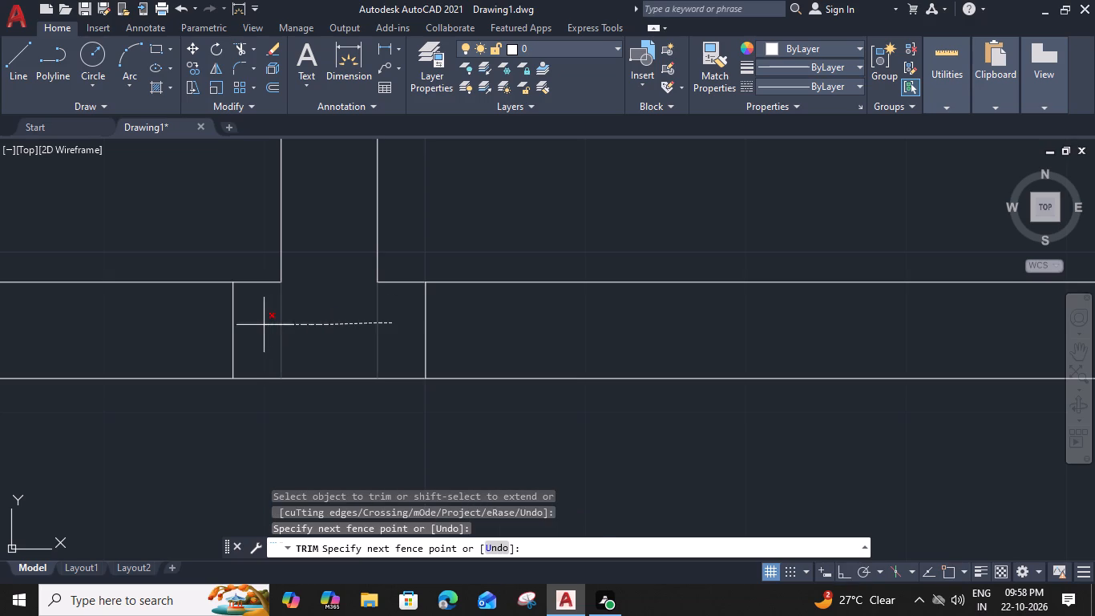
pyautogui.press('Escape')
# Offset the remaining left short line at that junction 3' to the left, toward the recess.
pyautogui.scroll(-3, 263, 325)
pyautogui.moveTo(306, 326); pyautogui.dragTo(474, 326, button='middle')
pyautogui.scroll(2, 430, 323)
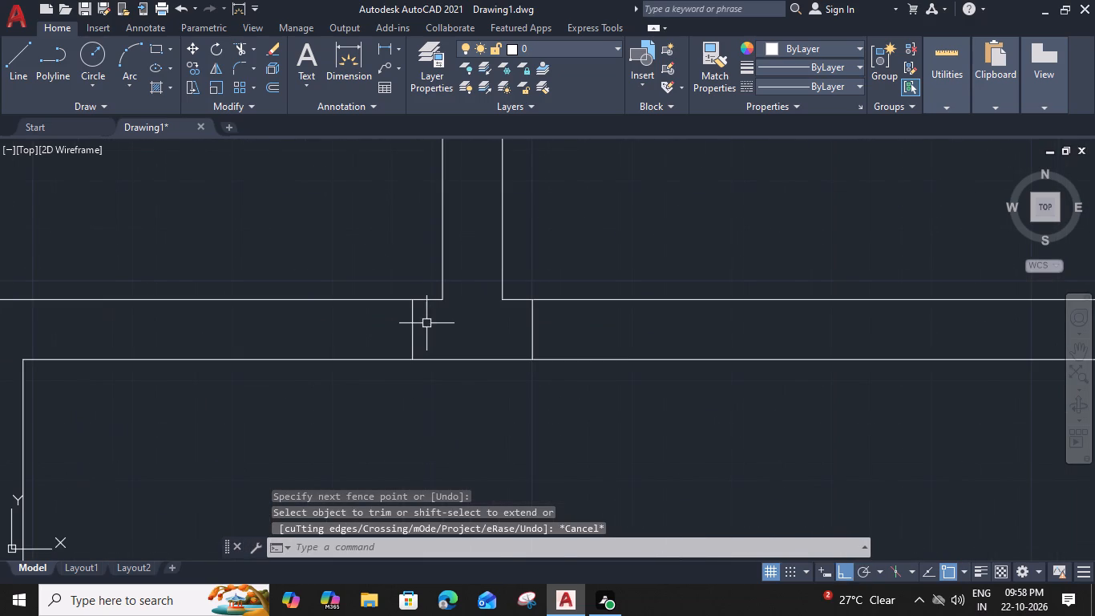
pyautogui.click(407, 321)
pyautogui.click(421, 333)
pyautogui.moveTo(430, 316); pyautogui.dragTo(422, 319)
pyautogui.click(374, 334)
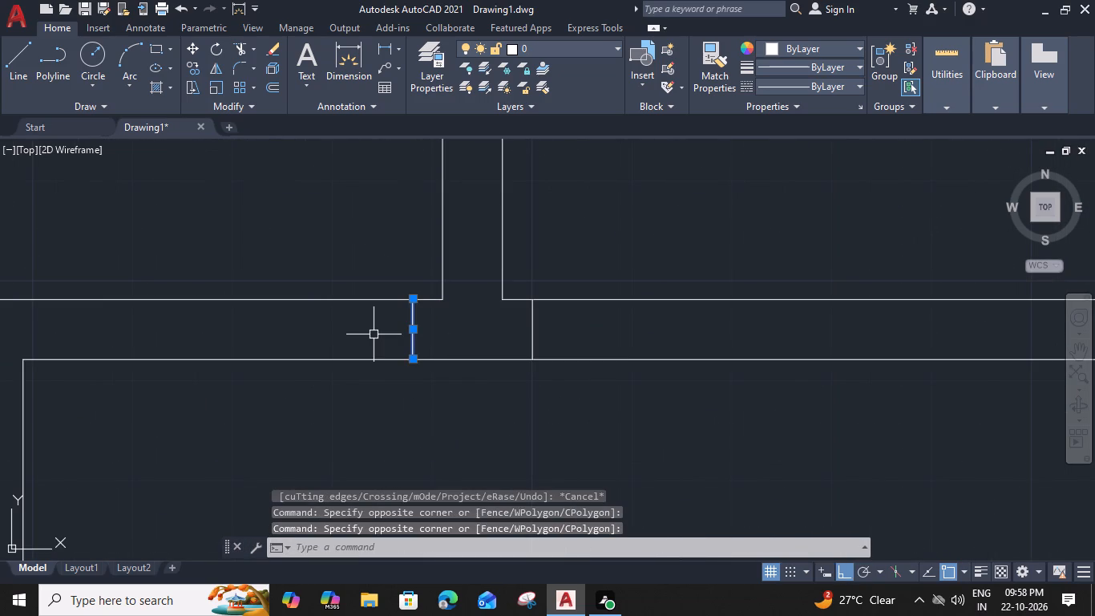
pyautogui.press('o')
pyautogui.press('space')
pyautogui.write("3'")
pyautogui.press('space')
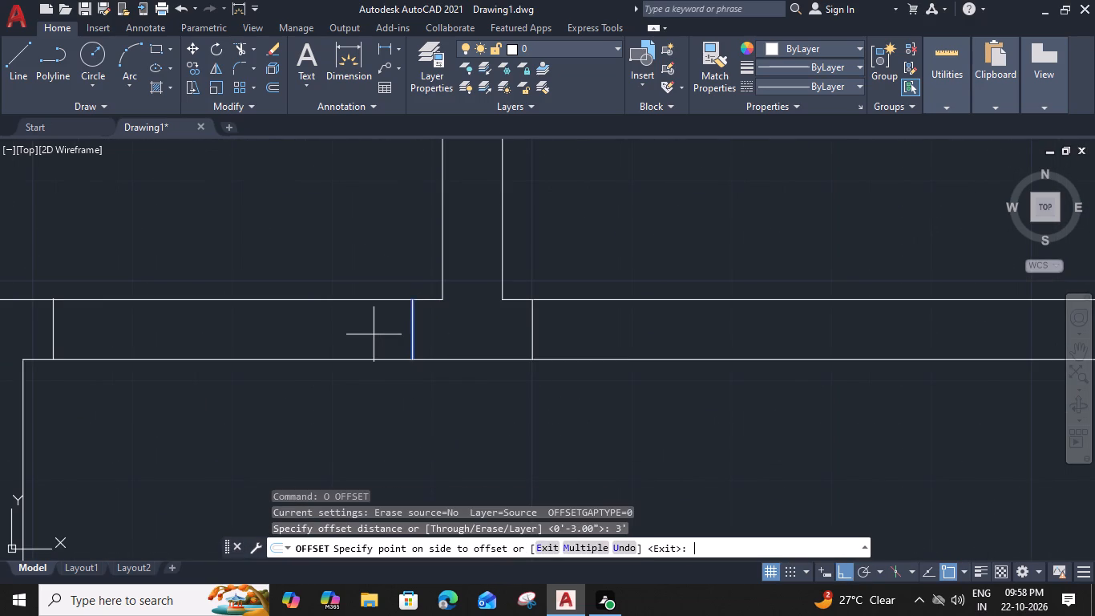
pyautogui.scroll(-2, 374, 334)
pyautogui.click(345, 330)
pyautogui.scroll(-3, 336, 260)
pyautogui.moveTo(330, 237); pyautogui.dragTo(395, 267, button='middle')
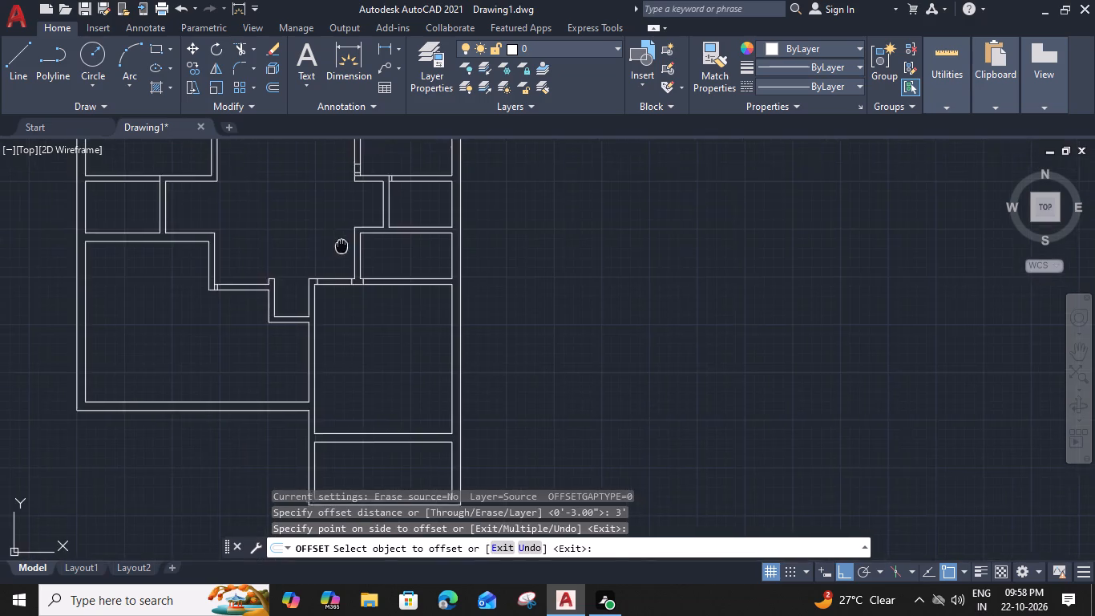
# Offset the short line near the top of the left middle room's right wall 3' downward.
pyautogui.moveTo(395, 267); pyautogui.dragTo(556, 297, button='middle')
pyautogui.moveTo(390, 205); pyautogui.dragTo(370, 398, button='middle')
pyautogui.scroll(3, 433, 282)
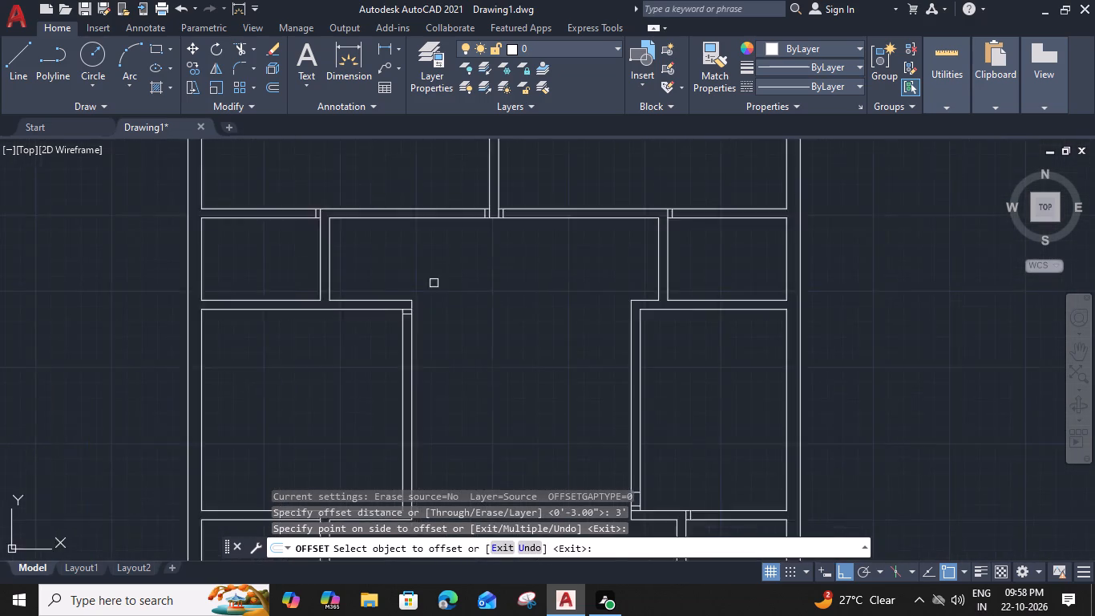
pyautogui.scroll(1, 434, 286)
pyautogui.moveTo(353, 367); pyautogui.dragTo(385, 164, button='middle')
pyautogui.click(366, 177)
pyautogui.click(358, 299)
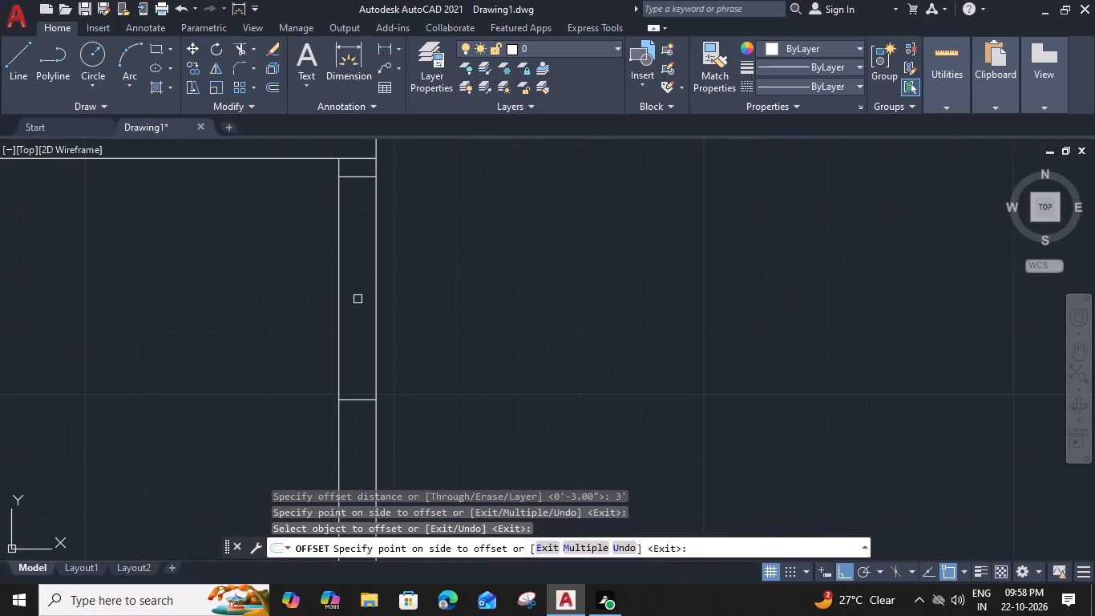
# Offset the left-hand short line at the central junction below the two top rooms 3' to the left.
pyautogui.scroll(-4, 358, 293)
pyautogui.moveTo(252, 180); pyautogui.dragTo(416, 288, button='middle')
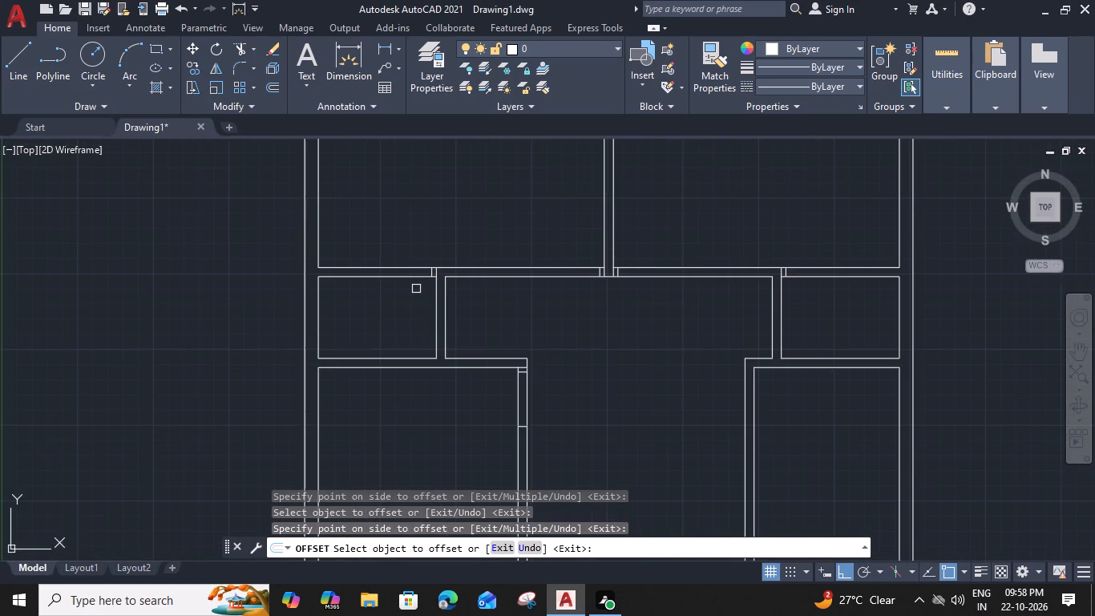
pyautogui.scroll(1, 419, 265)
pyautogui.scroll(2, 681, 289)
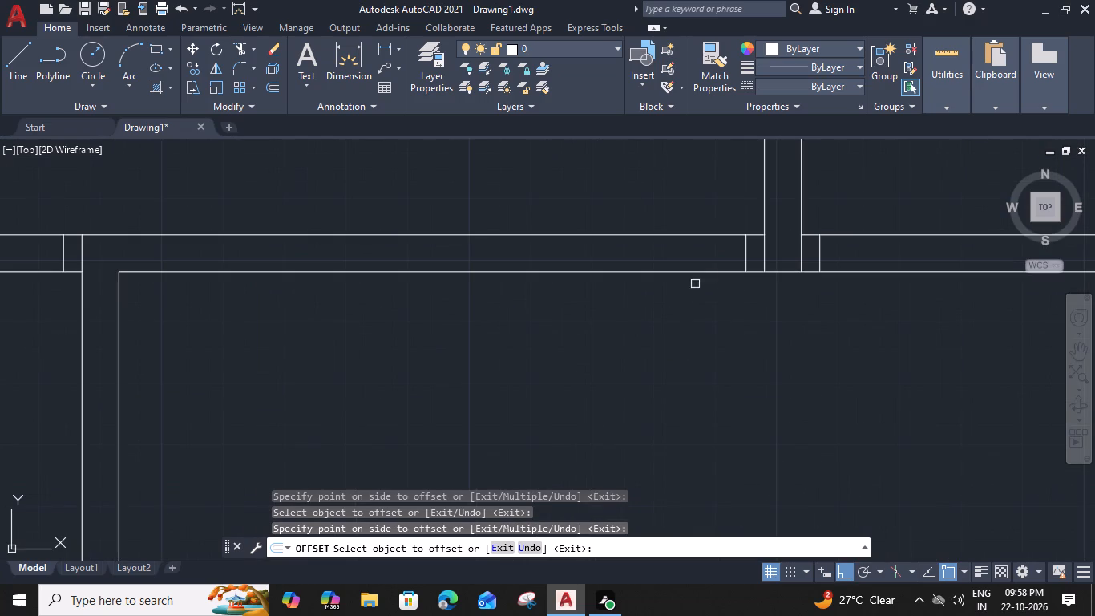
pyautogui.moveTo(746, 252); pyautogui.dragTo(739, 252)
pyautogui.click(621, 253)
# Offset the right-hand short line at that central junction 3' to the right.
pyautogui.scroll(-1, 630, 255)
pyautogui.moveTo(616, 253); pyautogui.dragTo(542, 249, button='middle')
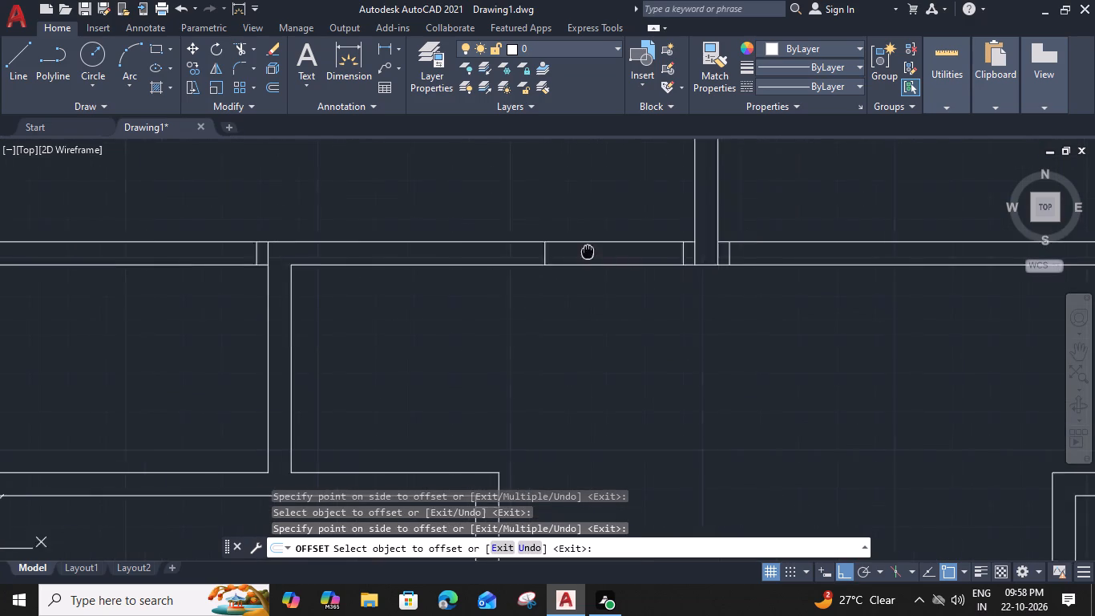
pyautogui.moveTo(542, 249); pyautogui.dragTo(374, 245, button='middle')
pyautogui.click(507, 249)
pyautogui.click(642, 253)
# Offset the upper short line near the bottom of the right middle room's left wall 3' upward.
pyautogui.moveTo(782, 351); pyautogui.dragTo(764, 344, button='middle')
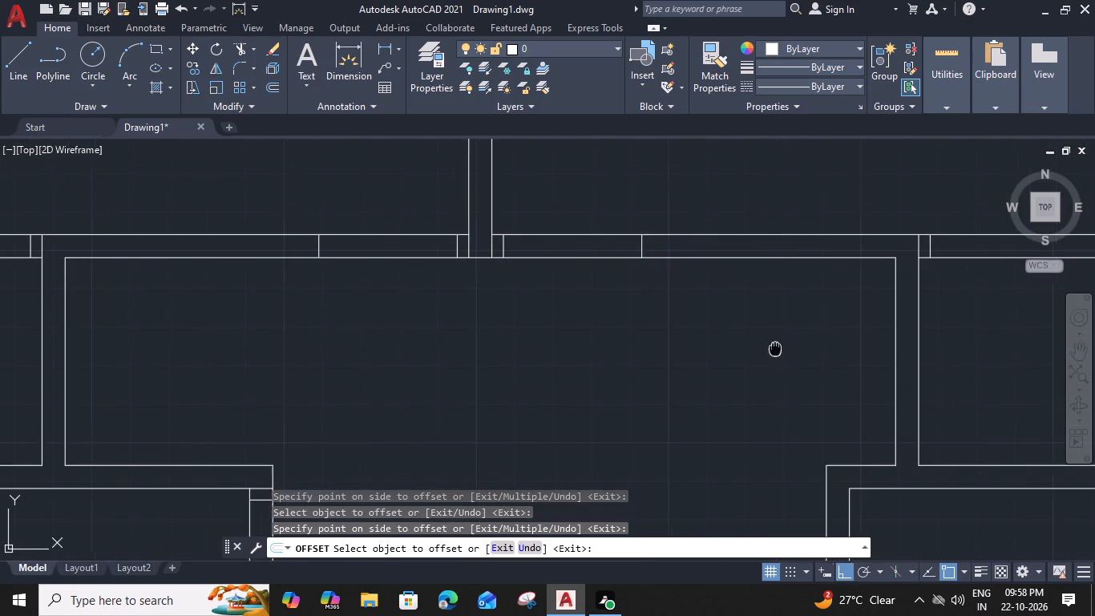
pyautogui.moveTo(764, 344); pyautogui.dragTo(403, 113, button='middle')
pyautogui.moveTo(551, 363); pyautogui.dragTo(569, 142, button='middle')
pyautogui.moveTo(559, 379); pyautogui.dragTo(583, 208, button='middle')
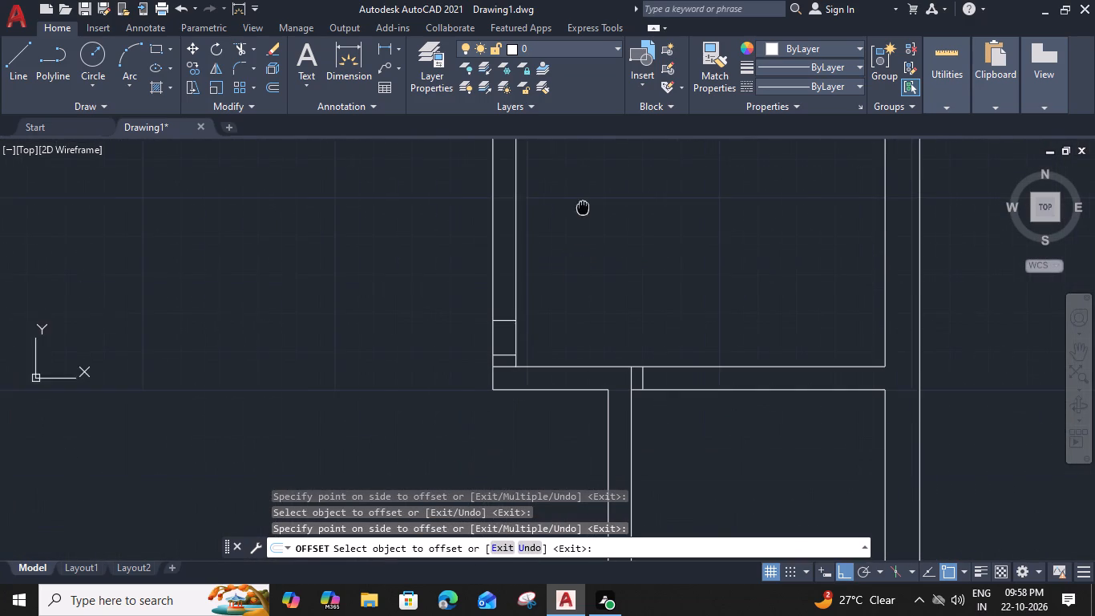
pyautogui.click(507, 319)
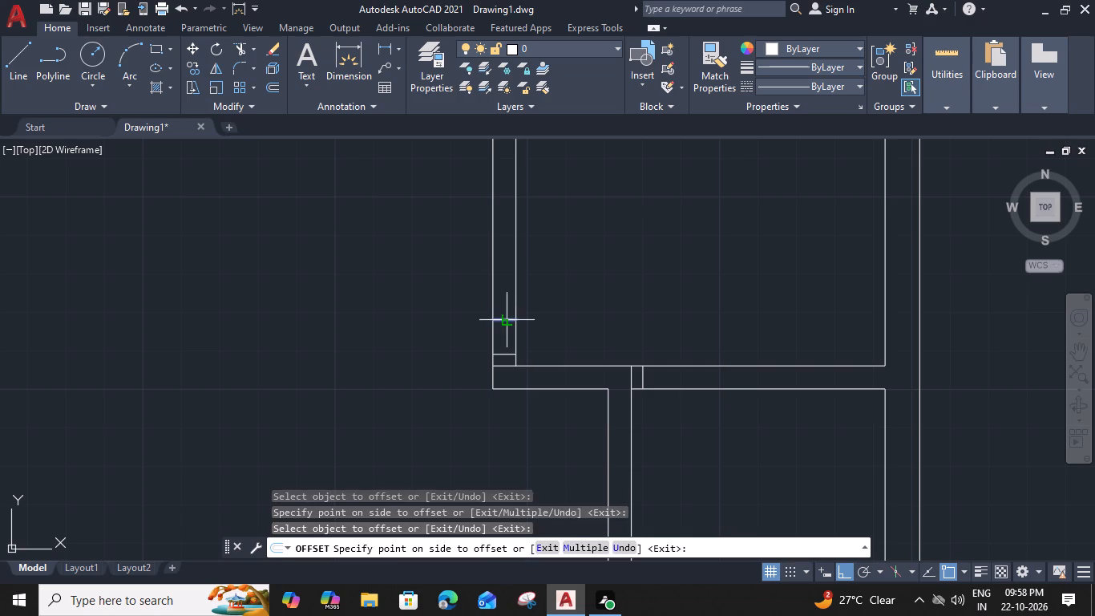
pyautogui.click(501, 229)
pyautogui.scroll(-1, 503, 246)
pyautogui.moveTo(568, 254); pyautogui.dragTo(561, 455, button='middle')
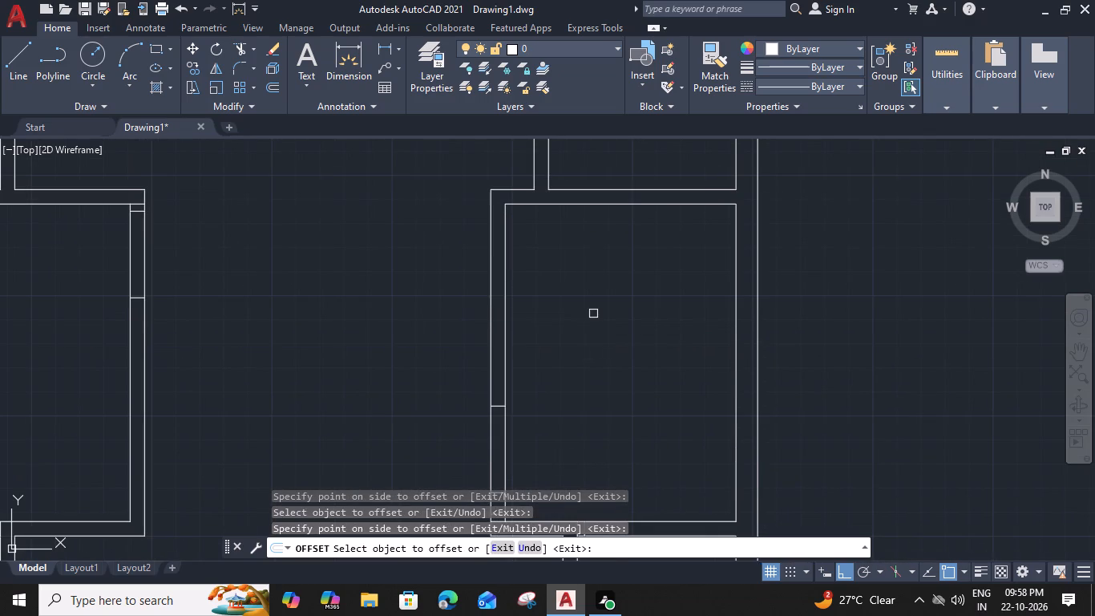
pyautogui.press('Escape')
# Offset the 3" short line in the upper small right room's top wall 2'6" to the right.
pyautogui.moveTo(540, 222); pyautogui.dragTo(450, 469, button='middle')
pyautogui.scroll(3, 450, 278)
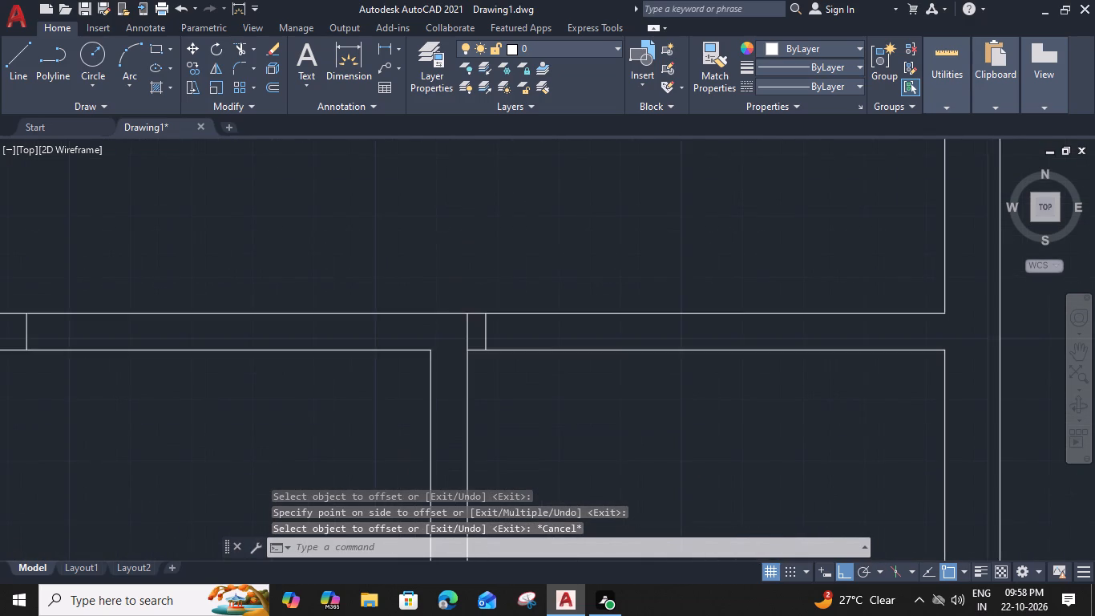
pyautogui.click(507, 363)
pyautogui.press('o')
pyautogui.press('space')
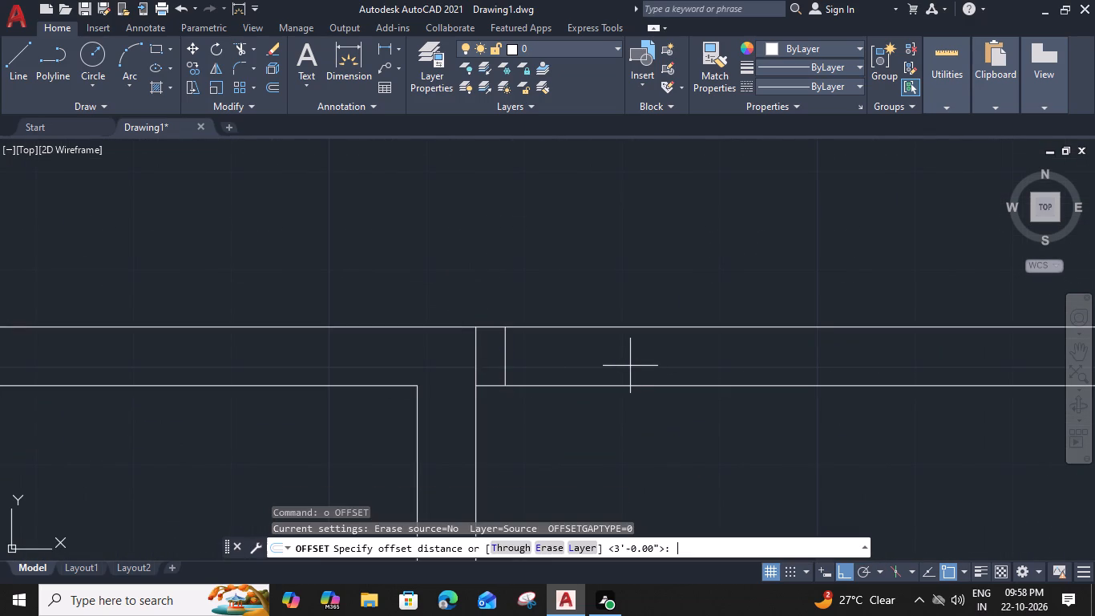
pyautogui.write('2')
pyautogui.write("'6")
pyautogui.hotkey('shift', '"')
pyautogui.press('Return')
pyautogui.click(692, 364)
# Offset the 3" short line in the upper small left room's top wall 2'6" to the left.
pyautogui.scroll(-4, 694, 364)
pyautogui.moveTo(445, 371); pyautogui.dragTo(574, 329, button='middle')
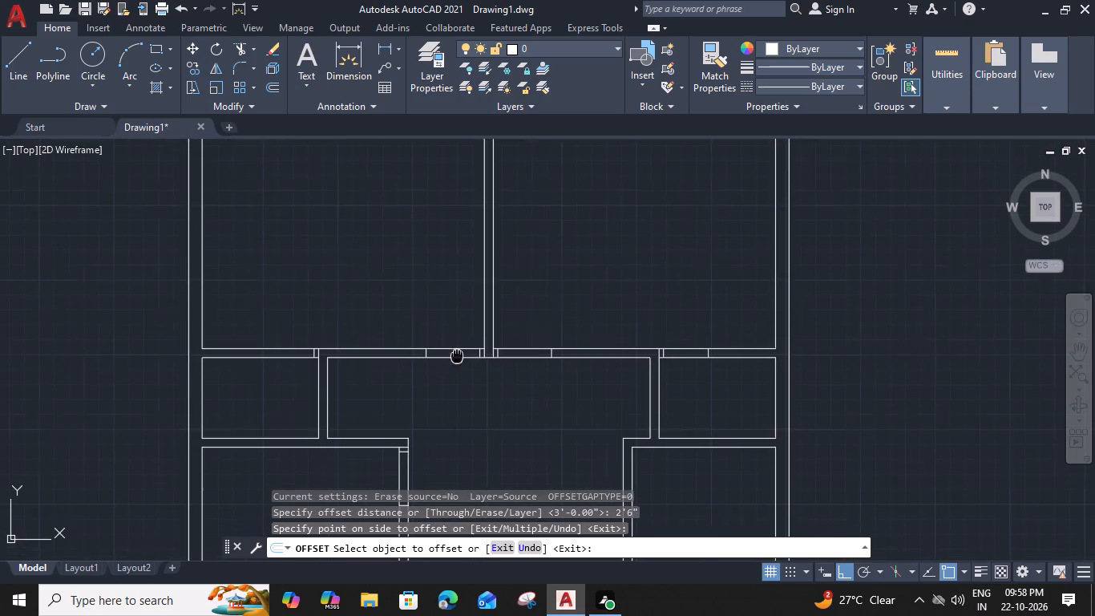
pyautogui.moveTo(574, 329); pyautogui.dragTo(703, 309, button='middle')
pyautogui.scroll(3, 575, 294)
pyautogui.moveTo(572, 310); pyautogui.dragTo(556, 314)
pyautogui.click(472, 314)
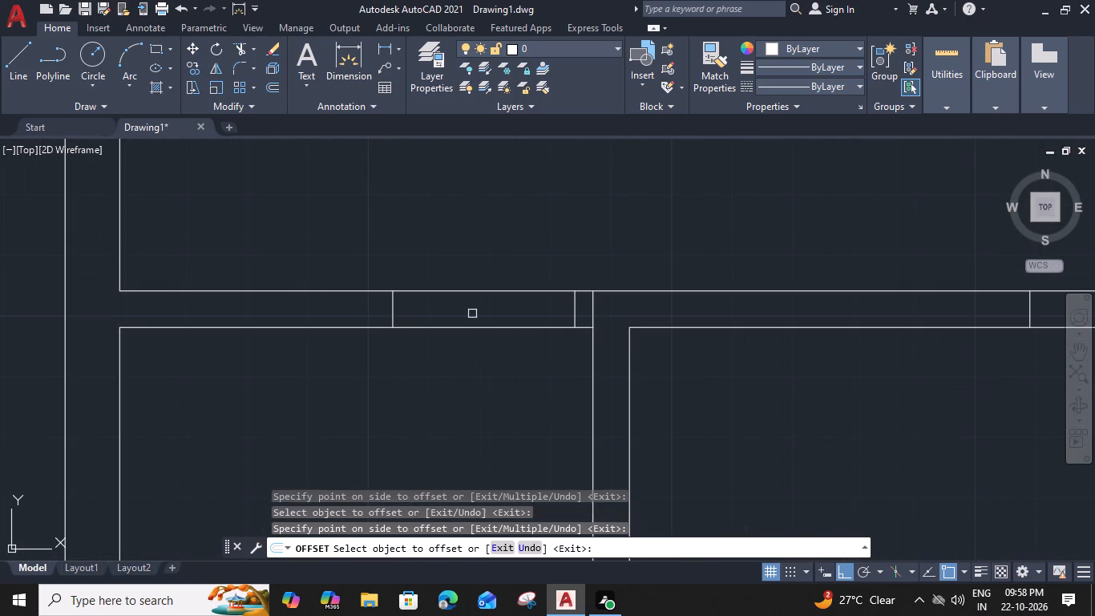
# Offset the right-hand short line at the bottom-left junction of the lowest small right room 2'6" to the right.
pyautogui.scroll(-4, 471, 314)
pyautogui.moveTo(495, 395); pyautogui.dragTo(449, 234, button='middle')
pyautogui.moveTo(628, 422); pyautogui.dragTo(632, 256, button='middle')
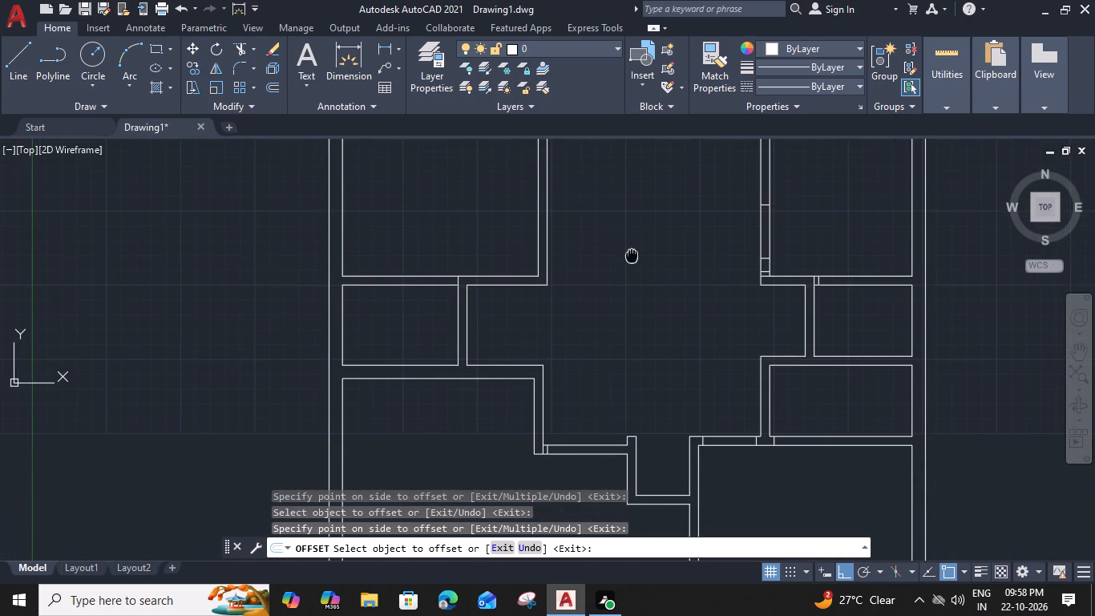
pyautogui.scroll(2, 549, 470)
pyautogui.scroll(-3, 631, 460)
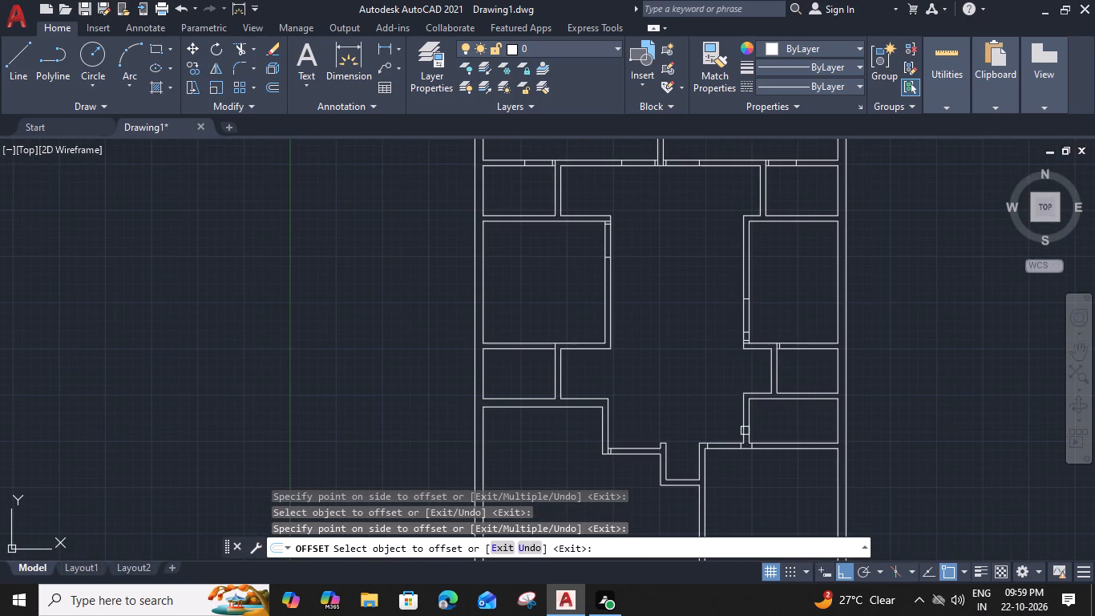
pyautogui.scroll(3, 745, 455)
pyautogui.click(774, 429)
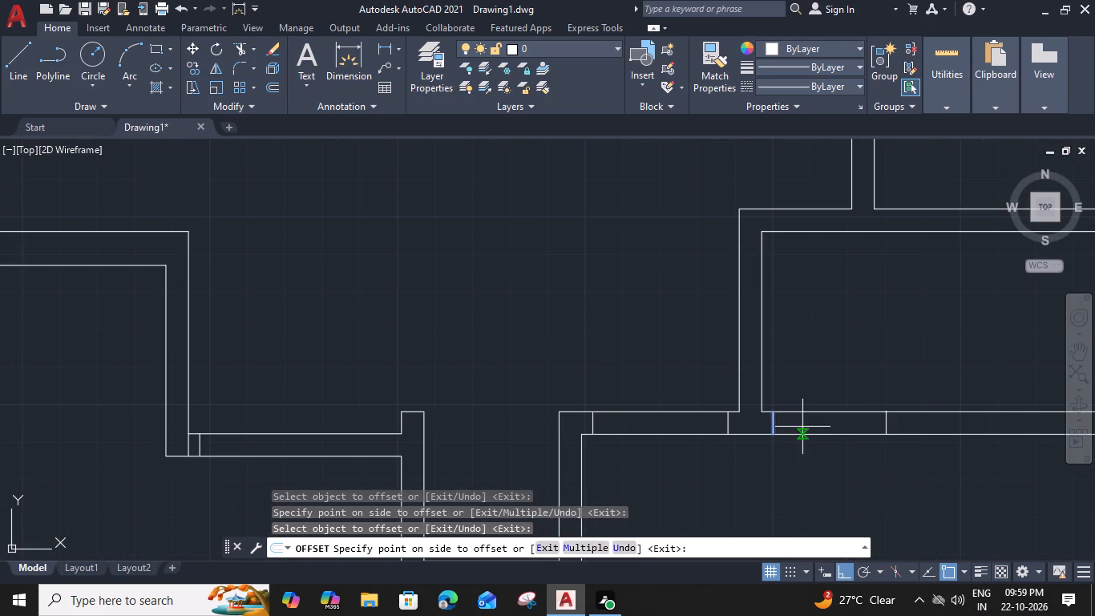
pyautogui.click(878, 428)
# Offset the 3" short line in the top wall of the small room below the right middle room 2'6" to the right.
pyautogui.moveTo(863, 342); pyautogui.dragTo(444, 607, button='middle')
pyautogui.scroll(2, 460, 285)
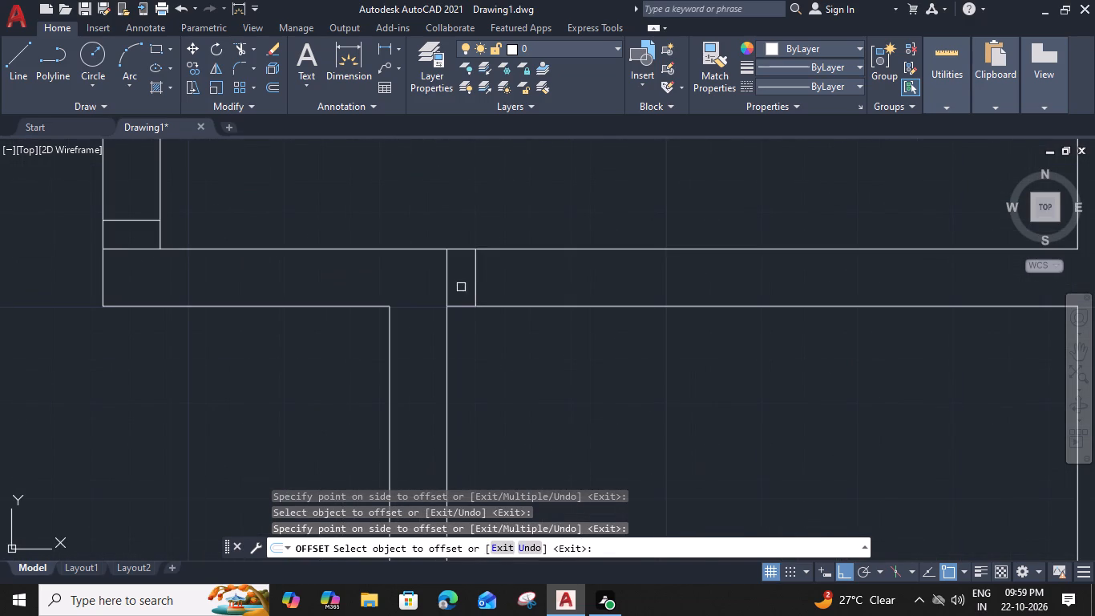
pyautogui.moveTo(475, 283); pyautogui.dragTo(491, 285)
pyautogui.click(672, 286)
pyautogui.scroll(-4, 672, 286)
pyautogui.press('Escape')
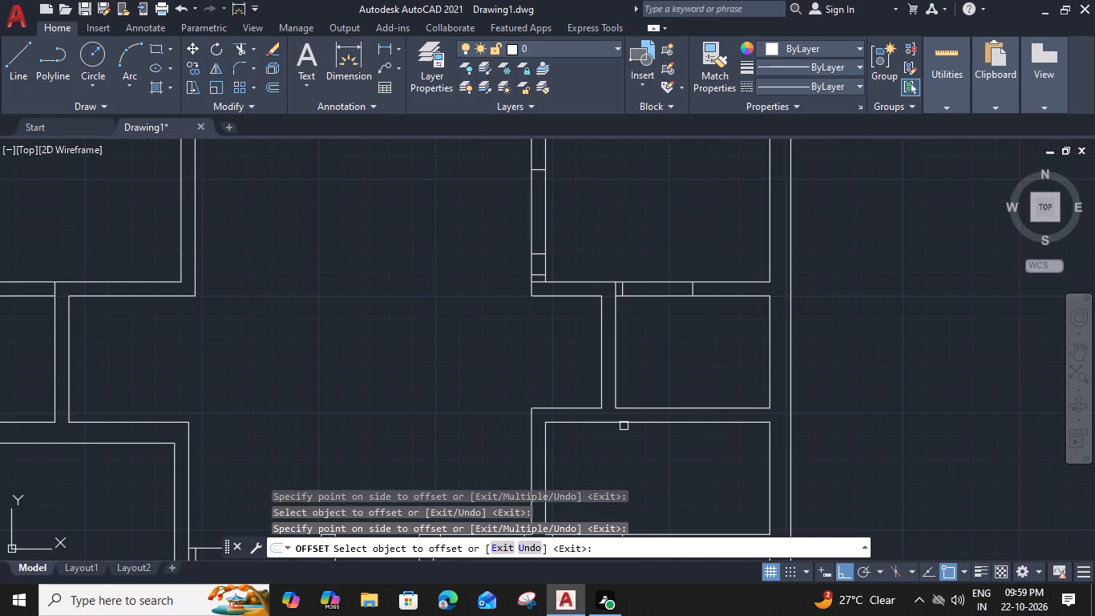
# Offset the short line in the stepped wall west of the recess 4' to the right, toward the recess.
pyautogui.moveTo(339, 393); pyautogui.dragTo(589, 121, button='middle')
pyautogui.scroll(2, 536, 225)
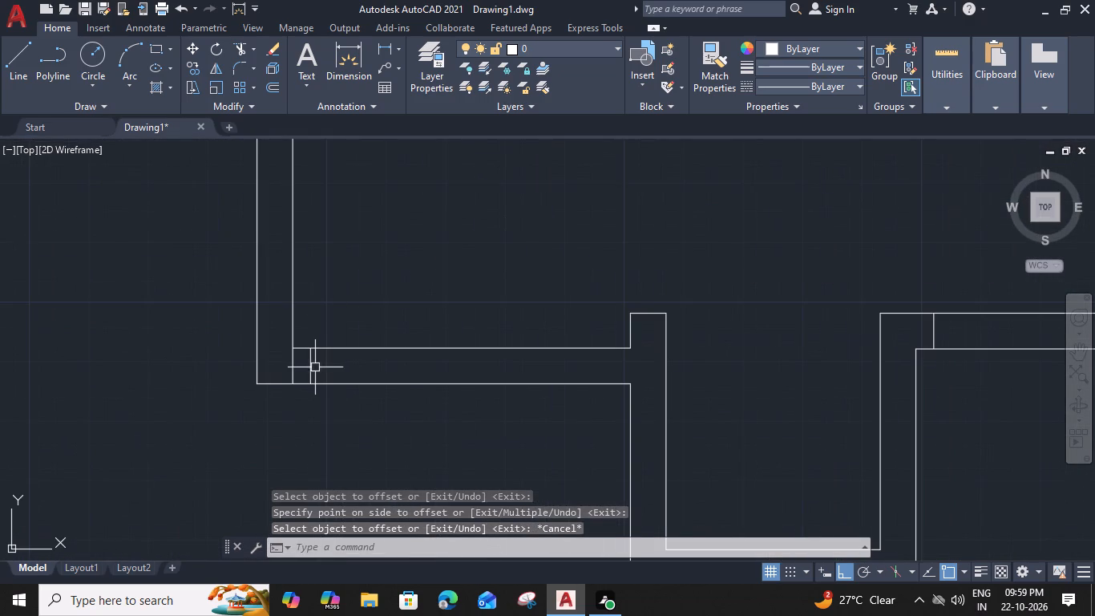
pyautogui.click(308, 364)
pyautogui.press('o')
pyautogui.press('space')
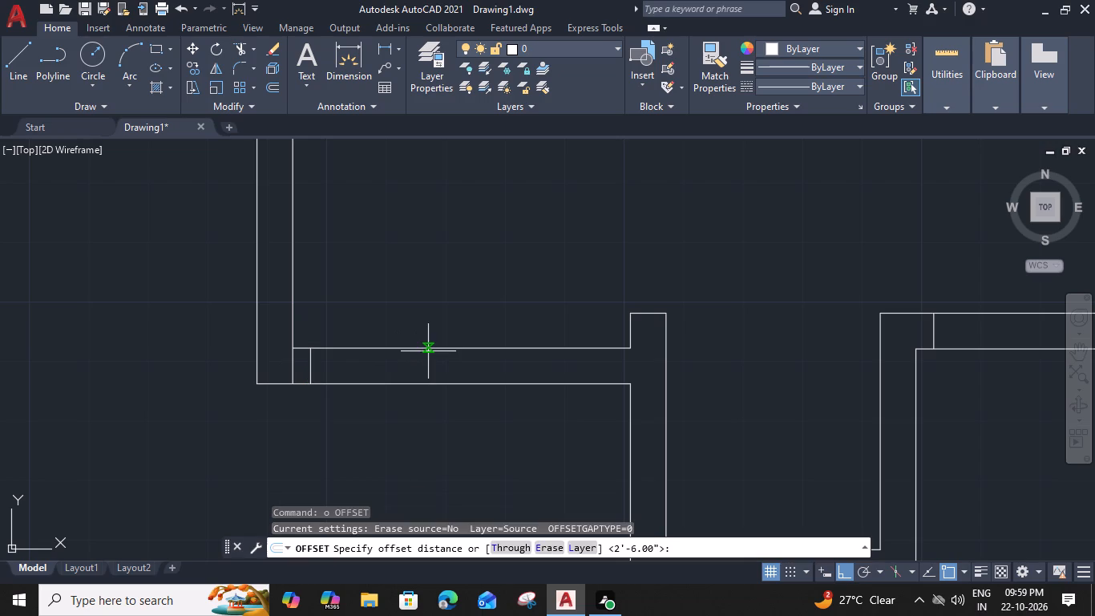
pyautogui.write("4'")
pyautogui.press('space')
pyautogui.click(513, 359)
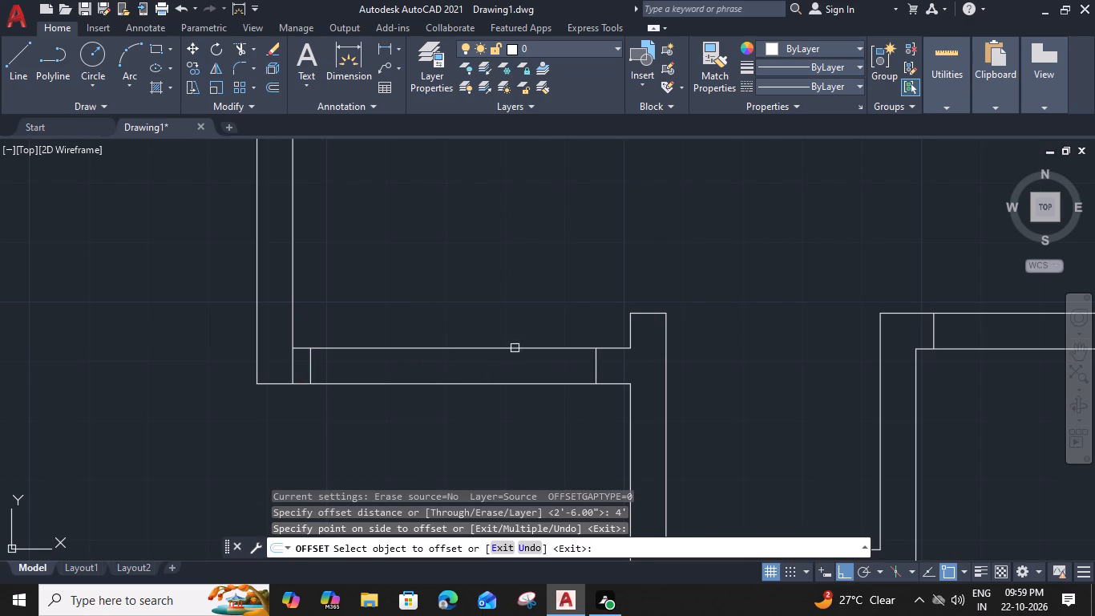
pyautogui.scroll(-3, 515, 345)
pyautogui.moveTo(438, 241); pyautogui.dragTo(583, 334, button='middle')
pyautogui.scroll(3, 527, 279)
pyautogui.press('Escape')
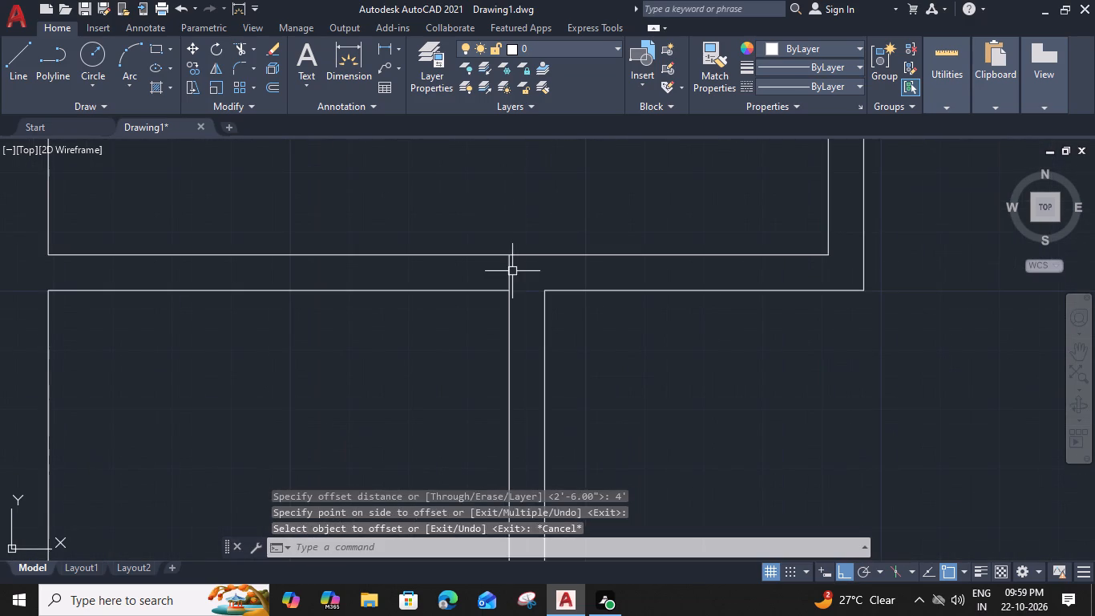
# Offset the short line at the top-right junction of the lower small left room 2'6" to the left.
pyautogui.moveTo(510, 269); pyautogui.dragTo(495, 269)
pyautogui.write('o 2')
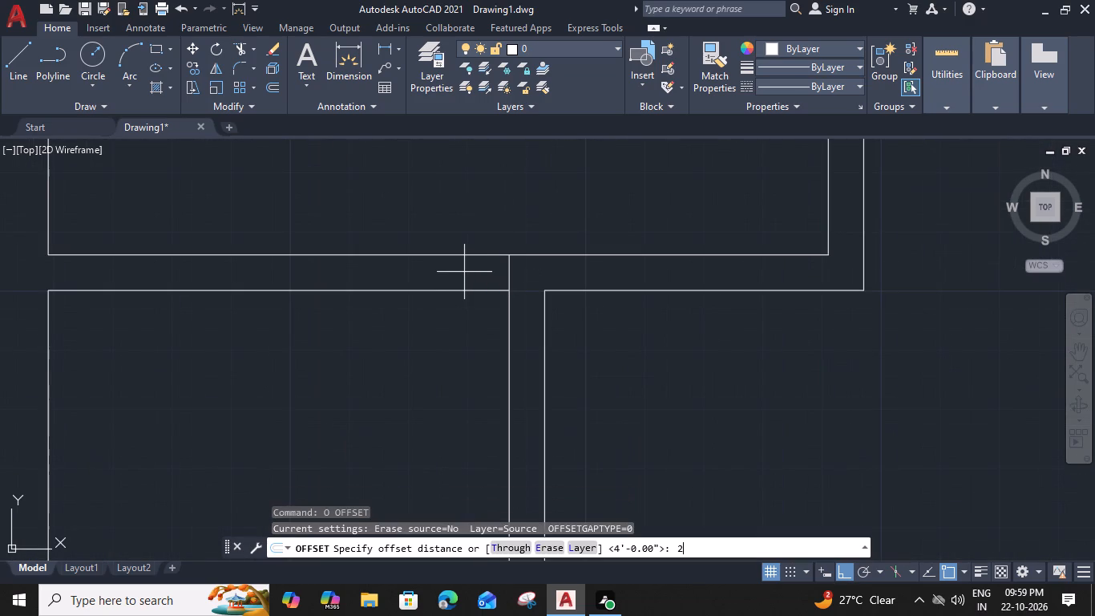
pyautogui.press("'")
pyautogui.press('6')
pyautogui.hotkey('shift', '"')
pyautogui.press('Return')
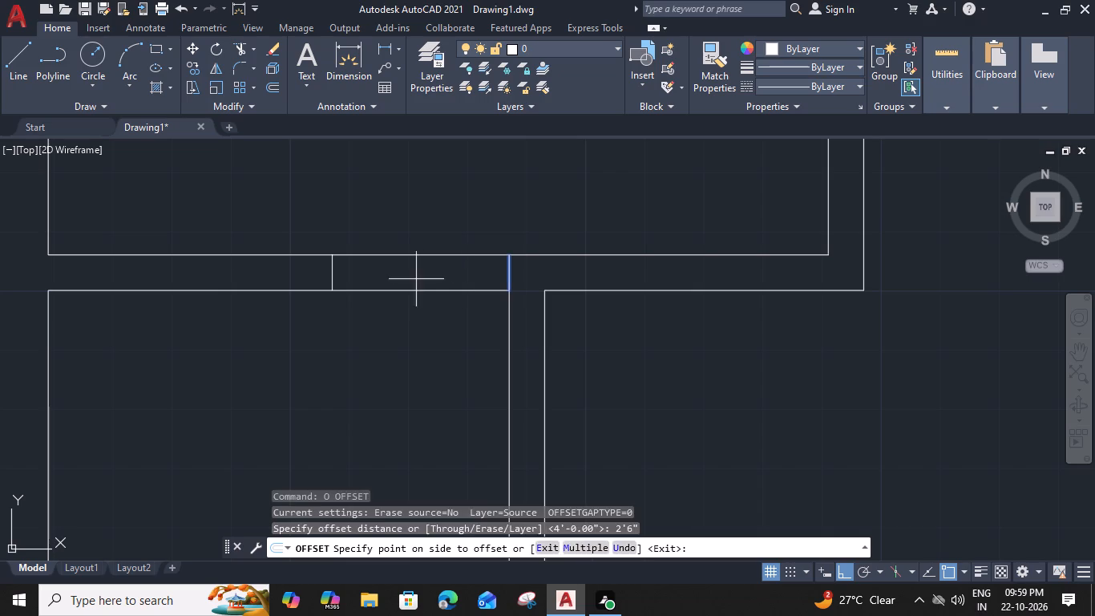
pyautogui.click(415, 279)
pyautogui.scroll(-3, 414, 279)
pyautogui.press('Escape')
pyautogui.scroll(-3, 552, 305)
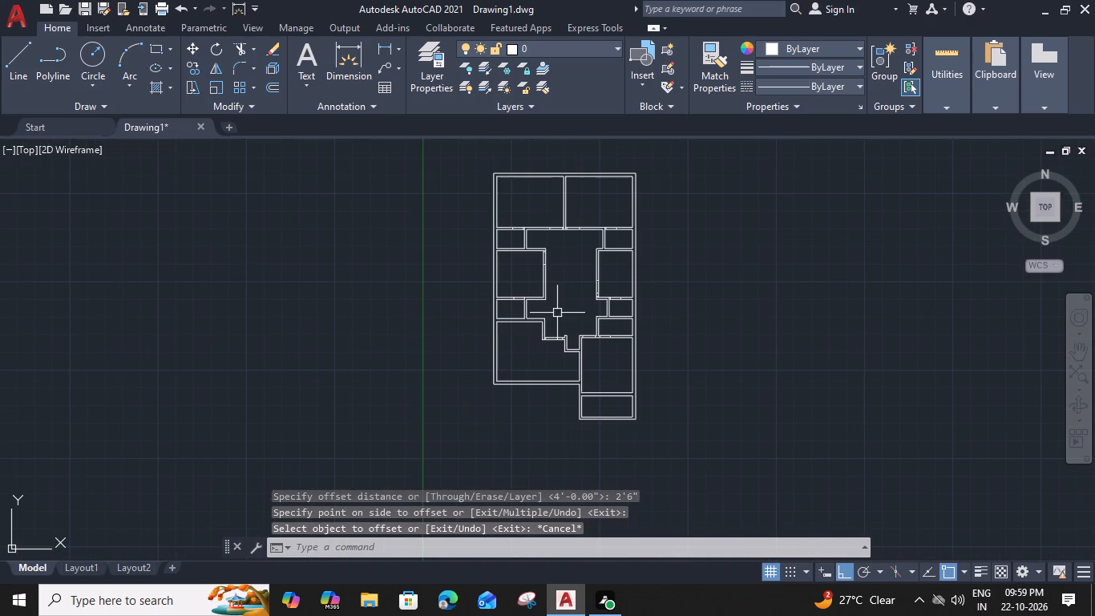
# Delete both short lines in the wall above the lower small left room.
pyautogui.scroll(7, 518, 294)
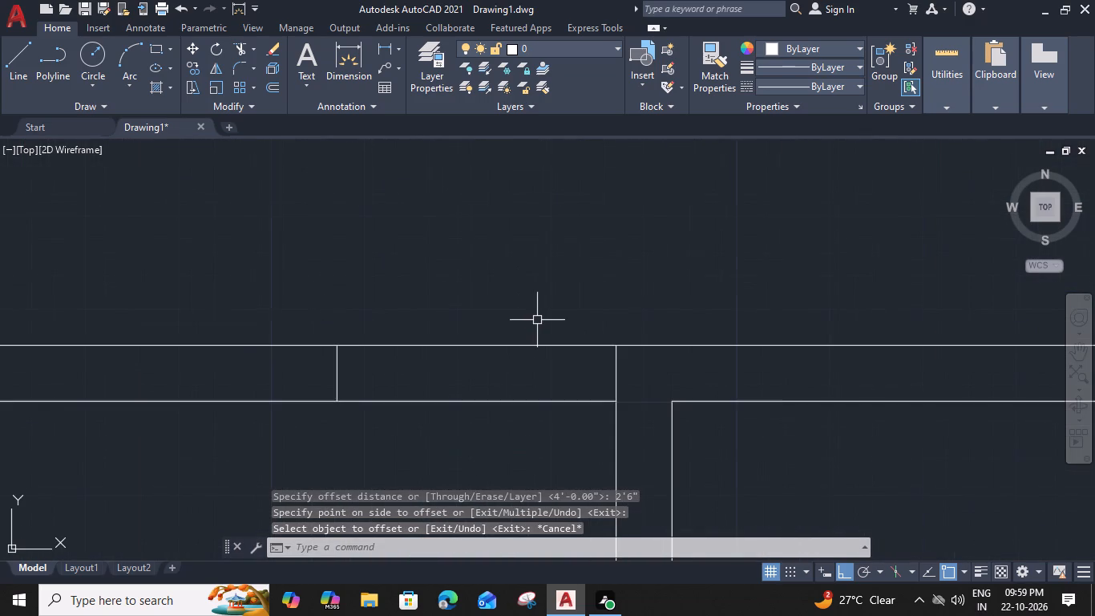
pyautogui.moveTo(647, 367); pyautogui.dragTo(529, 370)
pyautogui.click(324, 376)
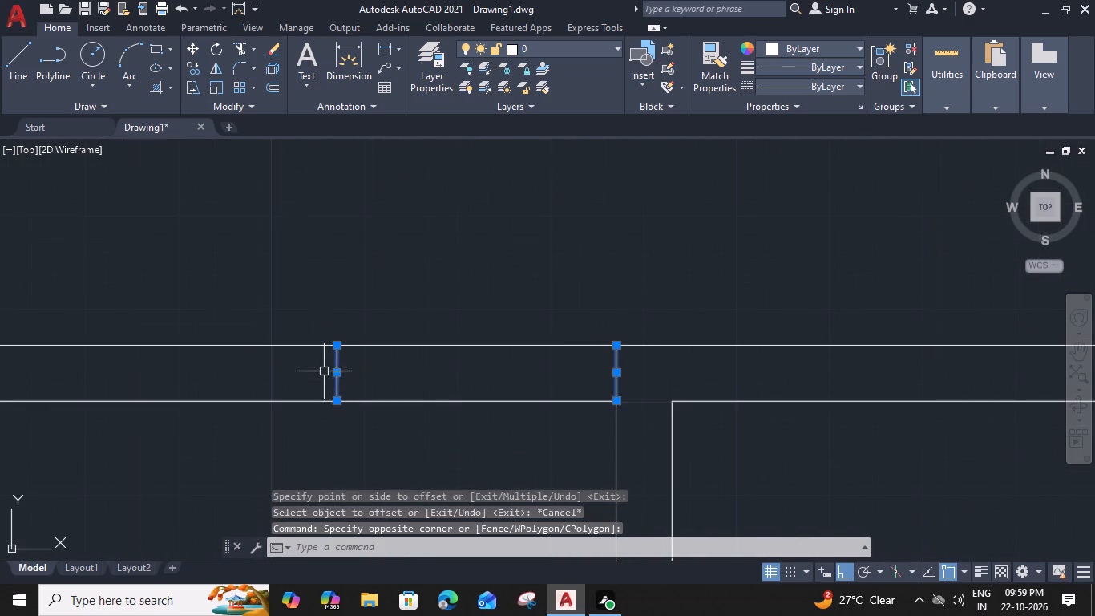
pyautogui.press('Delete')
# Draw a short vertical line across the wall from the lower small left room's top-right inner corner.
pyautogui.press('l')
pyautogui.press('space')
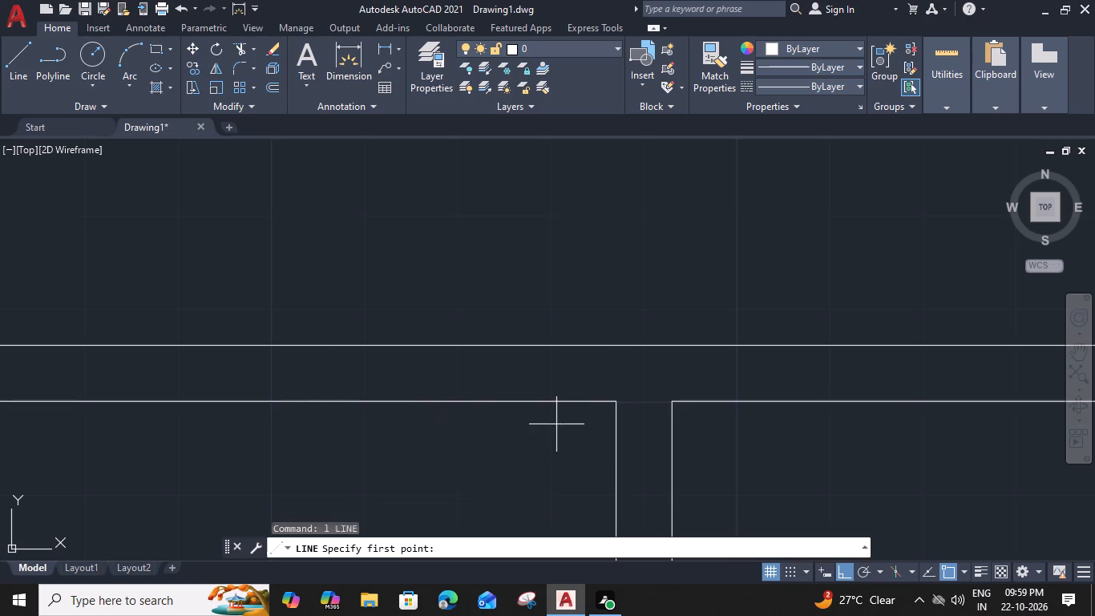
pyautogui.click(612, 402)
pyautogui.click(618, 342)
pyautogui.press('space')
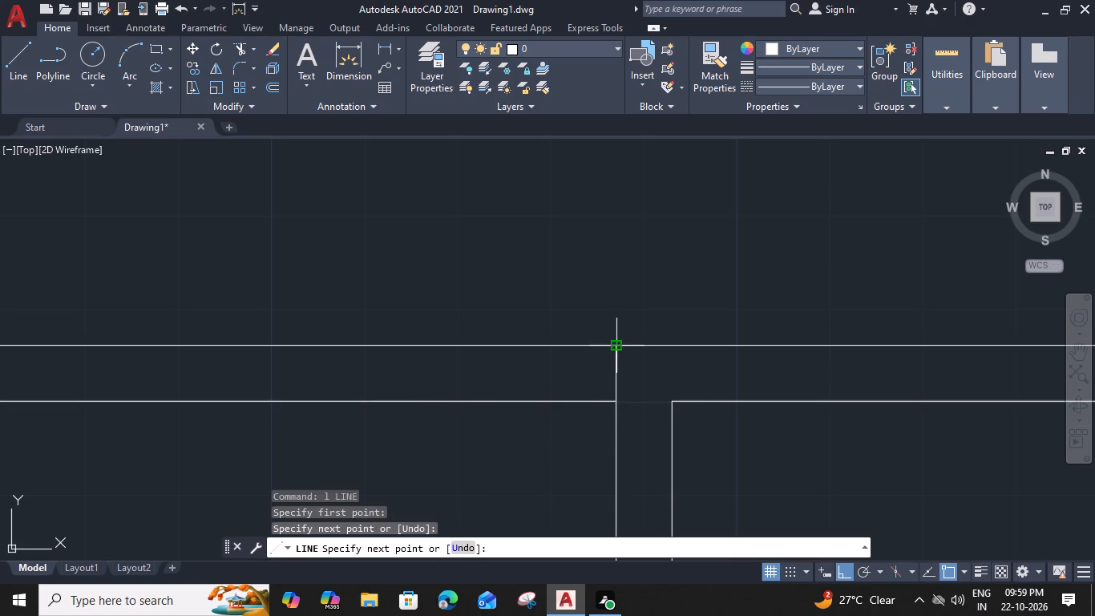
# Offset that new short line 3" to the left.
pyautogui.click(617, 375)
pyautogui.write('o')
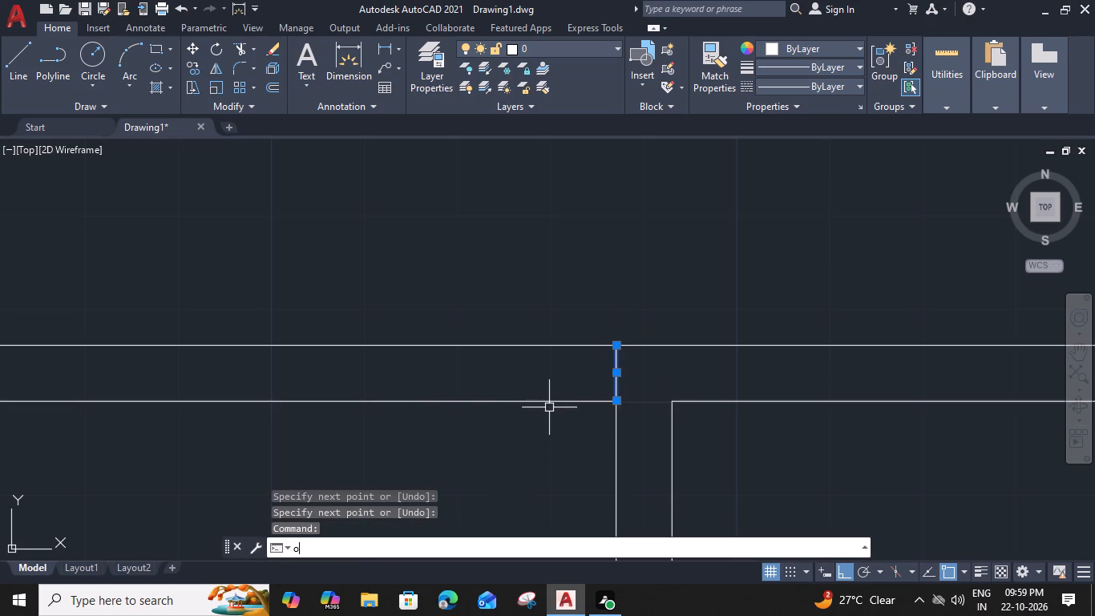
pyautogui.press('space')
pyautogui.press('3')
pyautogui.hotkey('shift', '"')
pyautogui.press('Return')
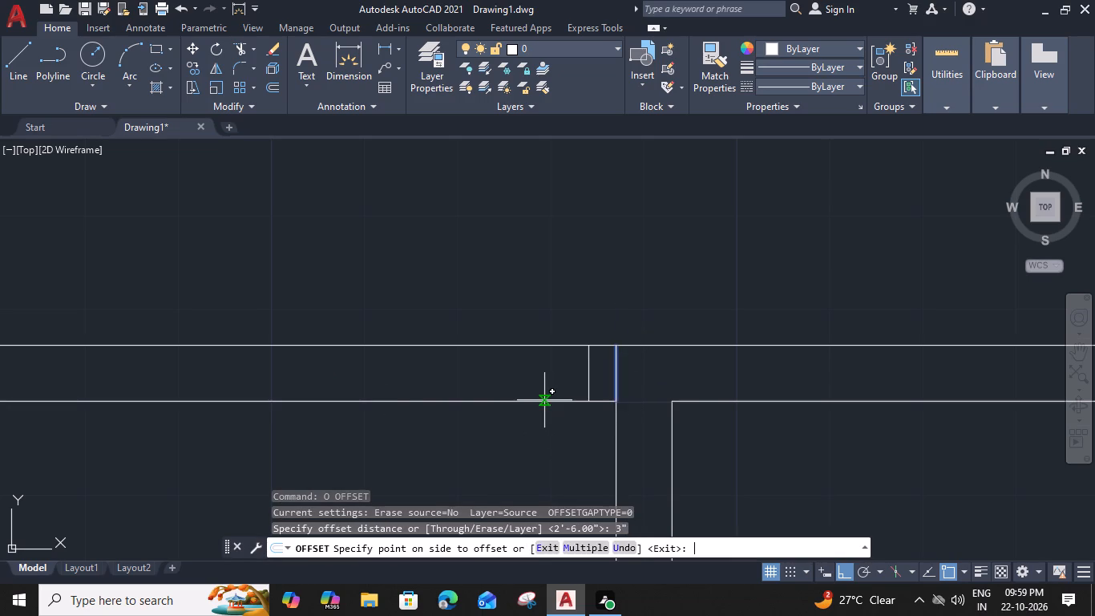
pyautogui.click(483, 383)
pyautogui.press('Escape')
# Offset the 3" short line above the lower small left room 2'6" to the left.
pyautogui.moveTo(589, 375); pyautogui.dragTo(572, 379)
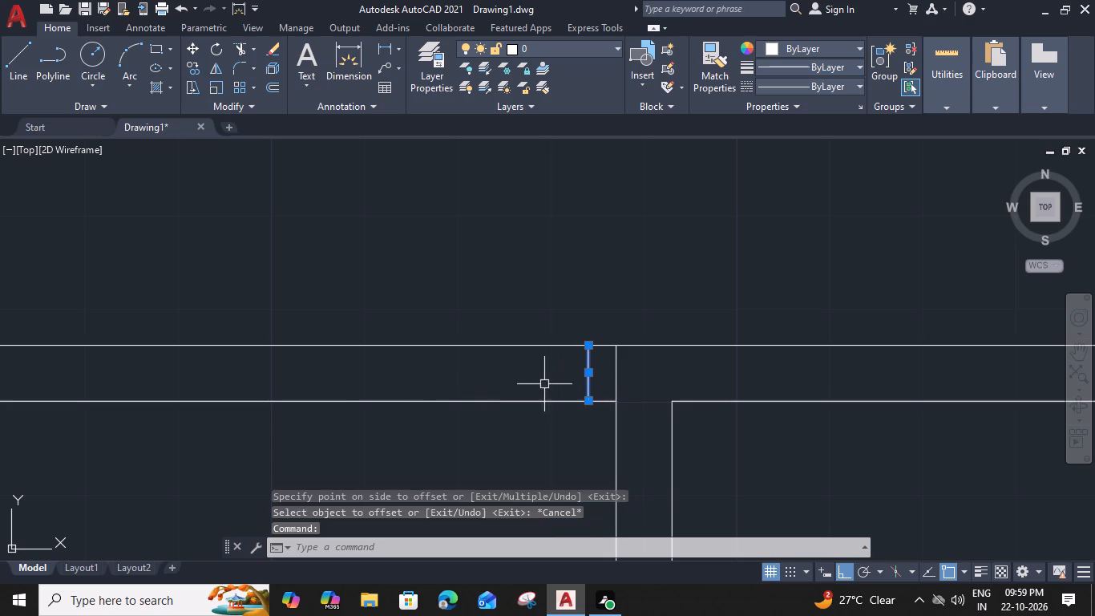
pyautogui.write("o 2'")
pyautogui.press('6')
pyautogui.hotkey('shift', '"')
pyautogui.press('Return')
pyautogui.click(438, 380)
pyautogui.press('Escape')
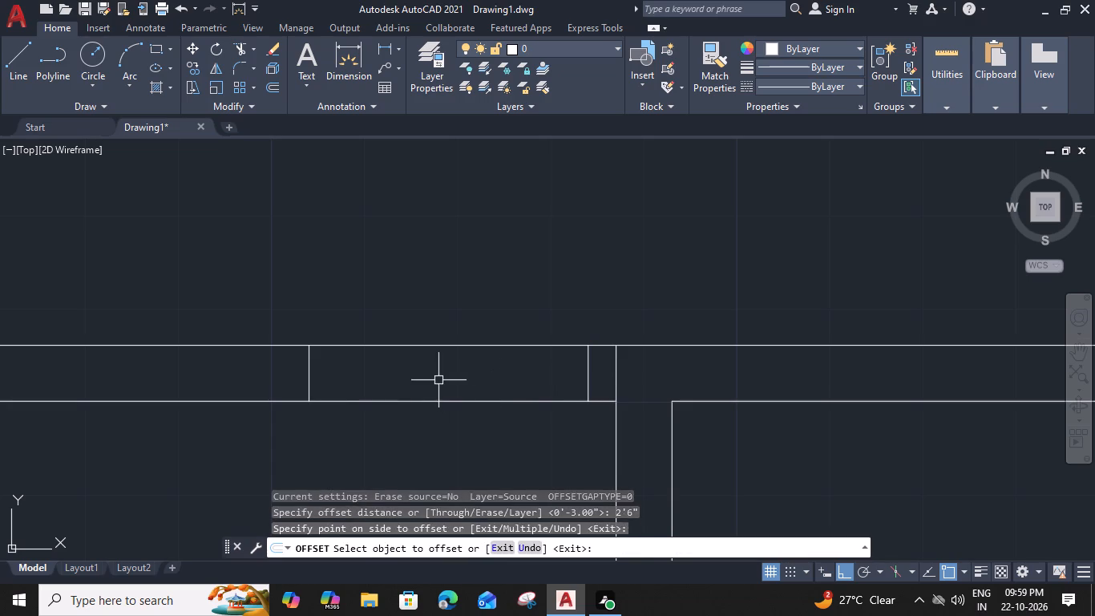
# Trim the wall lines across the 2'6" opening above the lower small left room, including the leftover short line at the corner.
pyautogui.press('t')
pyautogui.press('r')
pyautogui.press('space')
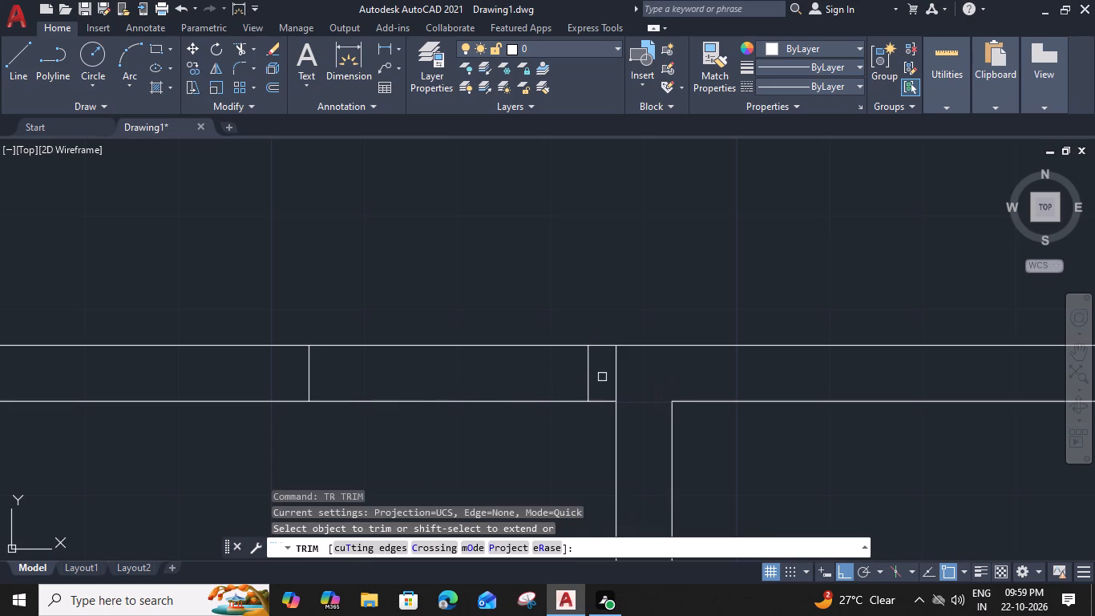
pyautogui.click(620, 375)
pyautogui.moveTo(494, 317); pyautogui.dragTo(494, 327)
pyautogui.click(480, 452)
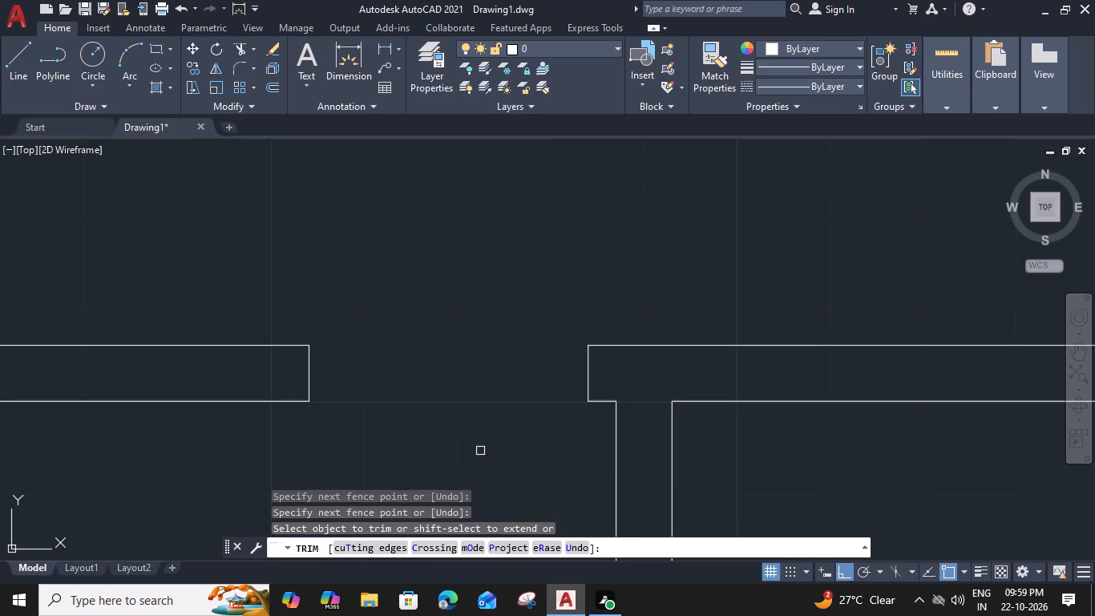
# Trim the 4' opening in the wall beside the recess, along with the leftover short line at its left corner.
pyautogui.scroll(-4, 481, 441)
pyautogui.moveTo(668, 434); pyautogui.dragTo(623, 156, button='middle')
pyautogui.scroll(4, 580, 293)
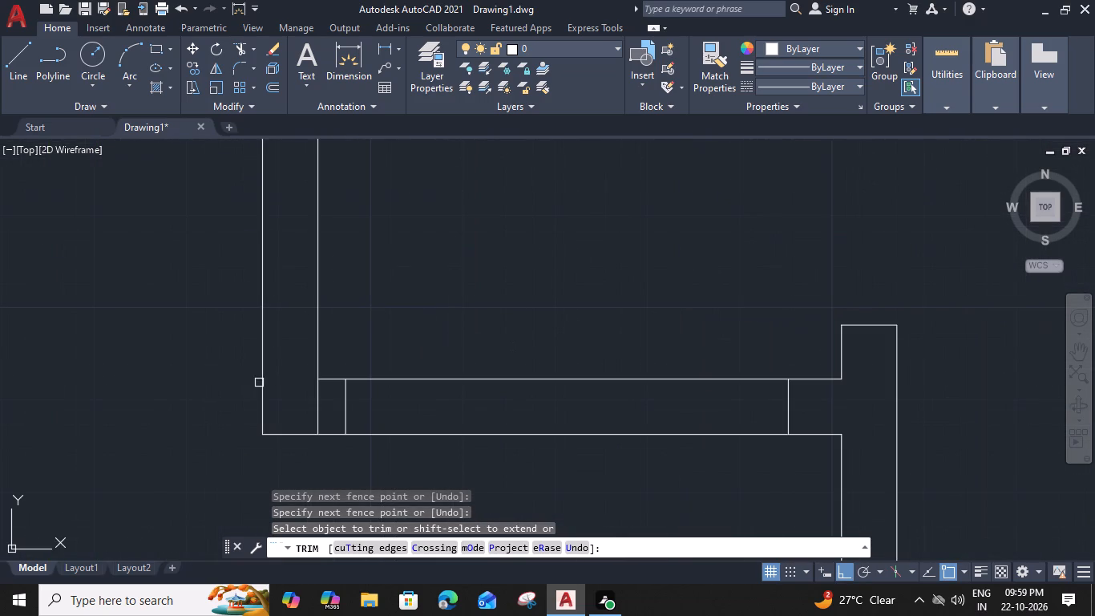
pyautogui.click(316, 399)
pyautogui.click(701, 320)
pyautogui.click(693, 490)
# Trim the wall lines across the 3' and adjacent 2'6" openings in the horizontal wall to the right of the recess.
pyautogui.scroll(-2, 696, 453)
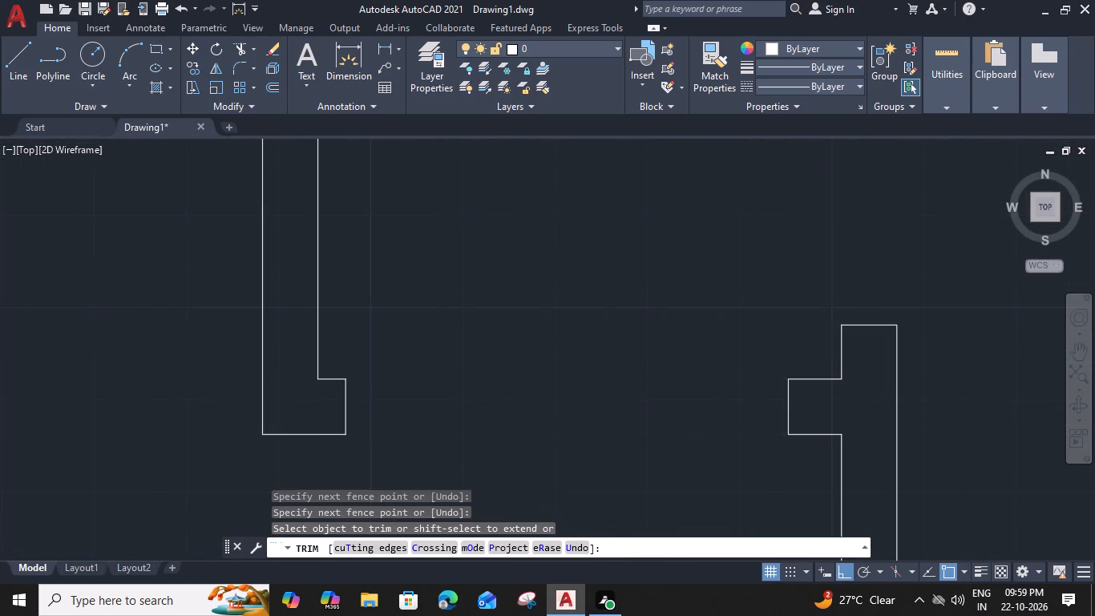
pyautogui.scroll(-2, 696, 453)
pyautogui.moveTo(820, 483); pyautogui.dragTo(726, 427, button='middle')
pyautogui.scroll(2, 741, 371)
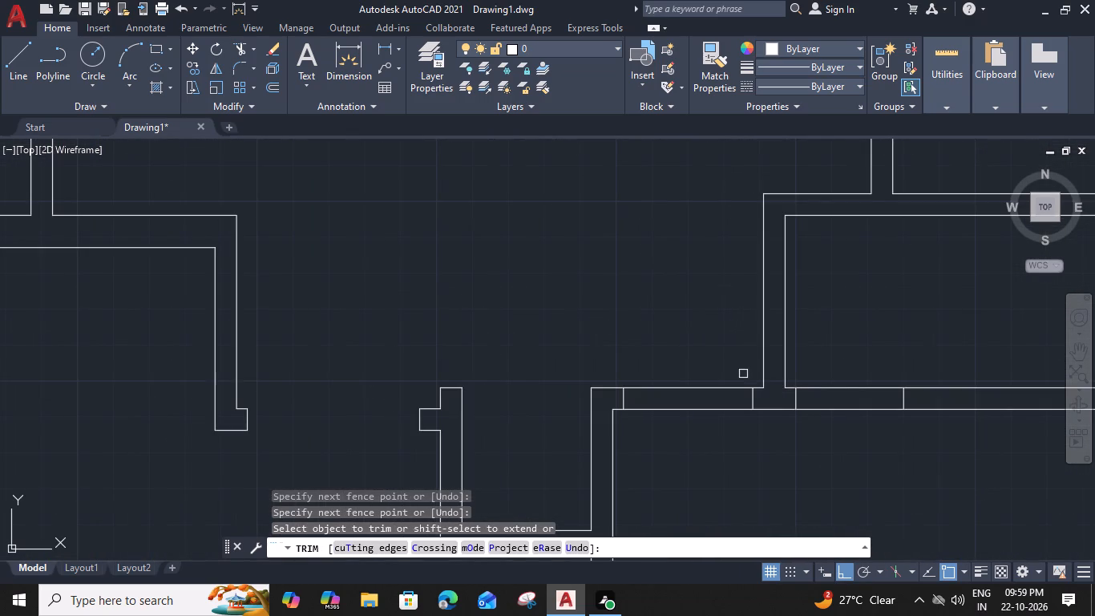
pyautogui.moveTo(693, 365); pyautogui.dragTo(693, 374)
pyautogui.click(681, 480)
pyautogui.moveTo(701, 457); pyautogui.dragTo(544, 445, button='middle')
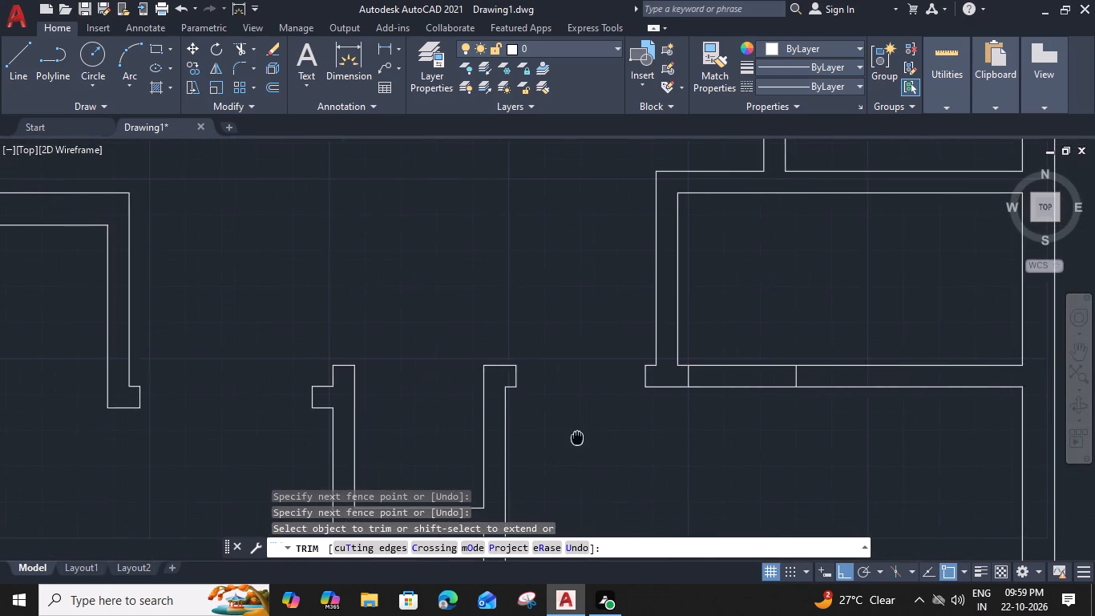
pyautogui.click(709, 367)
pyautogui.click(696, 427)
# Trim the 2'6" opening in the wall above the lower small right room and its leftover corner line.
pyautogui.moveTo(716, 312); pyautogui.dragTo(626, 615, button='middle')
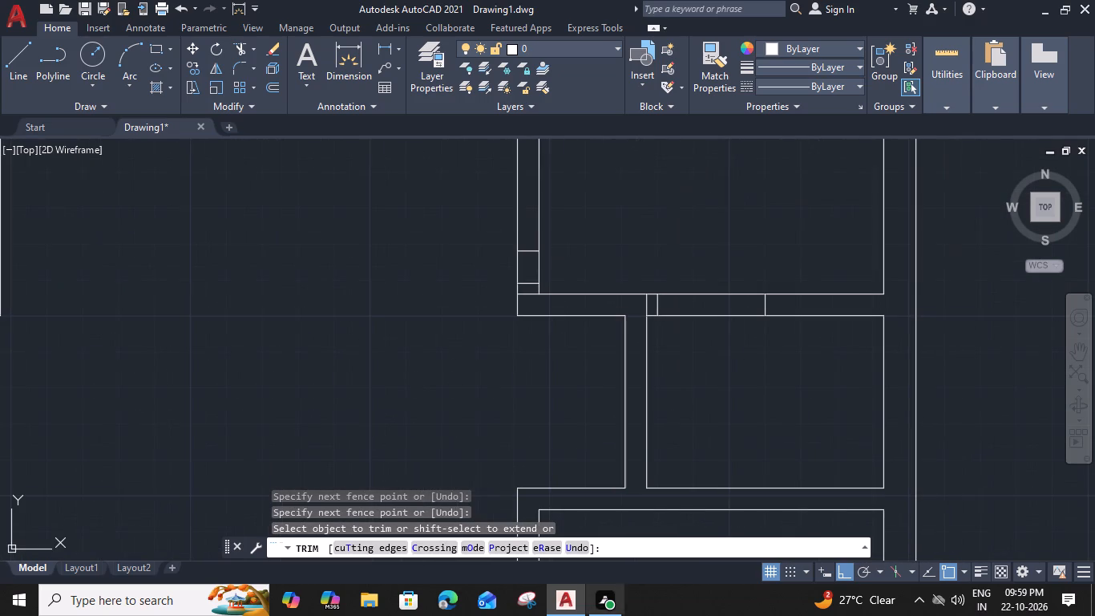
pyautogui.moveTo(734, 267); pyautogui.dragTo(729, 276)
pyautogui.click(708, 379)
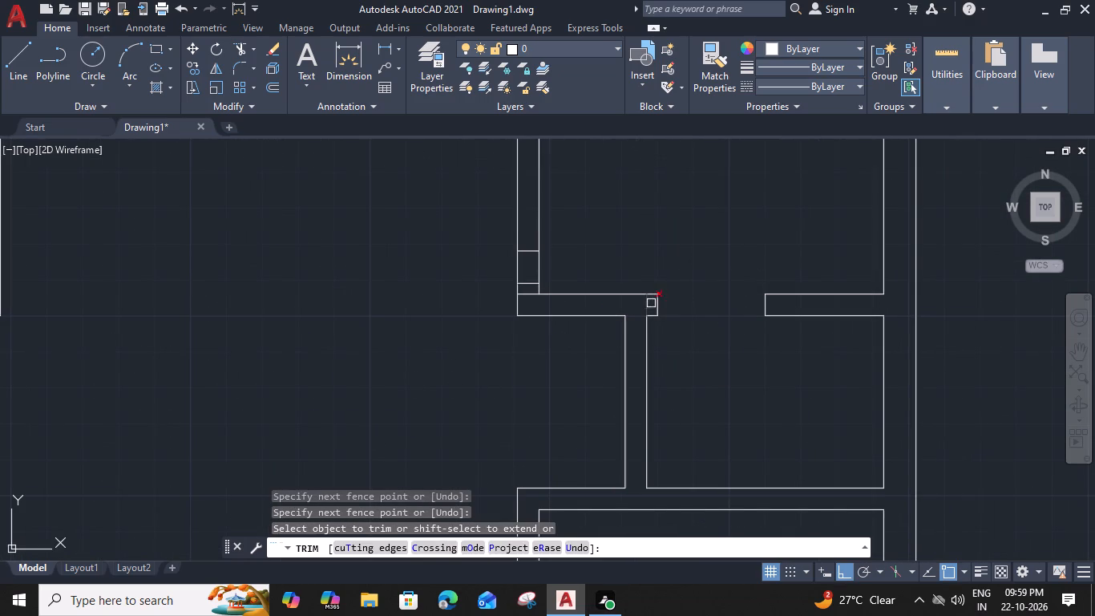
pyautogui.click(650, 303)
# Trim the 3' opening in the right middle room's vertical wall and remove the leftover short lines near its bottom corner.
pyautogui.moveTo(622, 229); pyautogui.dragTo(700, 321, button='middle')
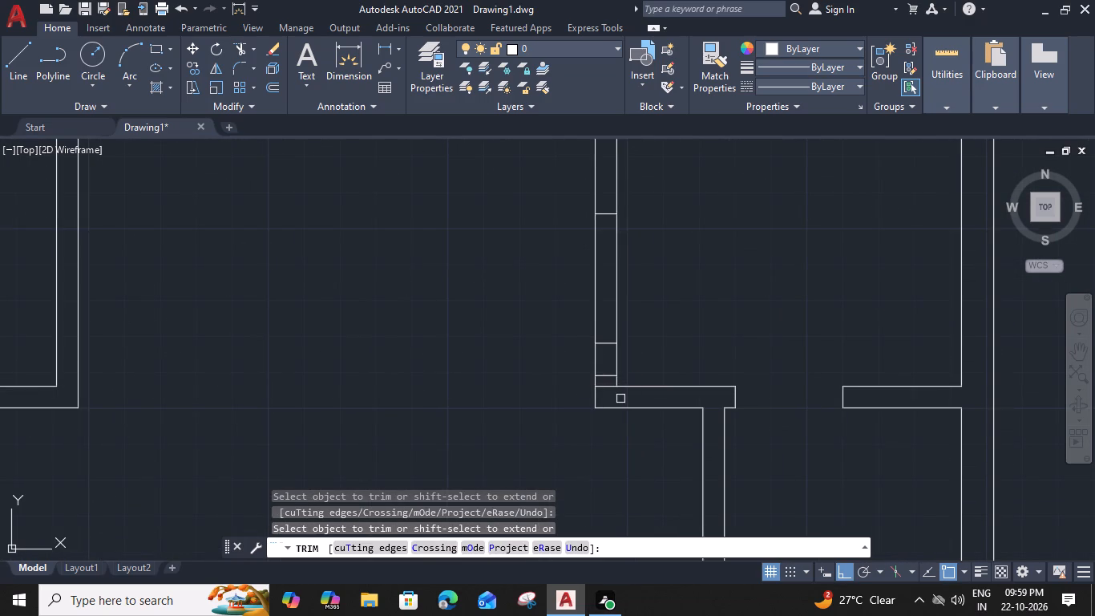
pyautogui.click(605, 391)
pyautogui.click(610, 371)
pyautogui.moveTo(569, 264); pyautogui.dragTo(577, 260)
pyautogui.click(716, 282)
# Trim the 2'6" opening in the wall above the upper small right room and its leftover corner line.
pyautogui.scroll(-2, 694, 244)
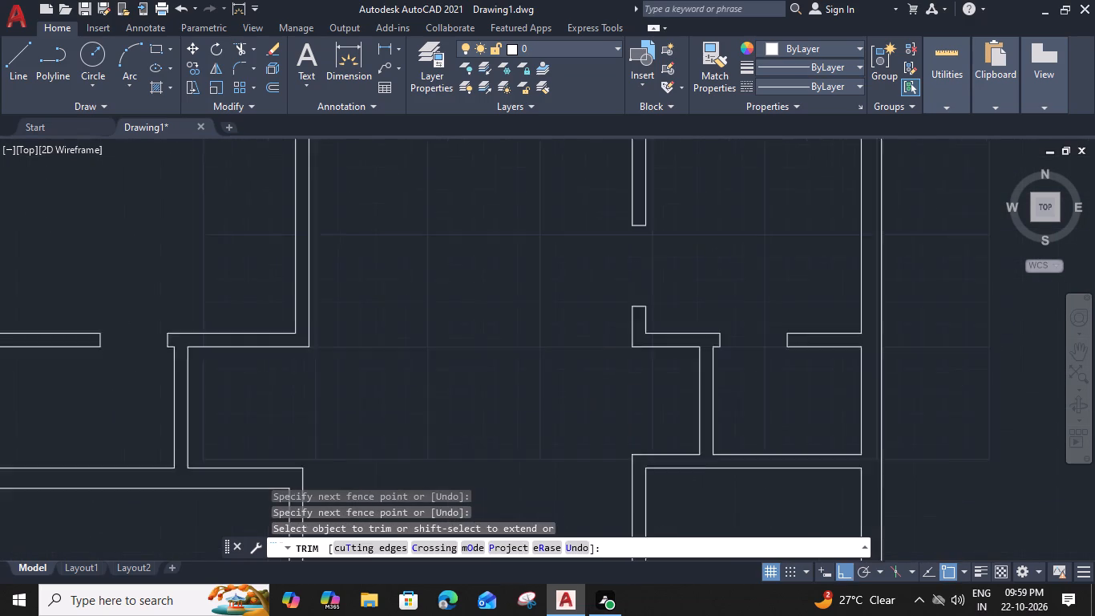
pyautogui.scroll(-1, 694, 244)
pyautogui.moveTo(695, 267); pyautogui.dragTo(652, 405, button='middle')
pyautogui.scroll(3, 646, 238)
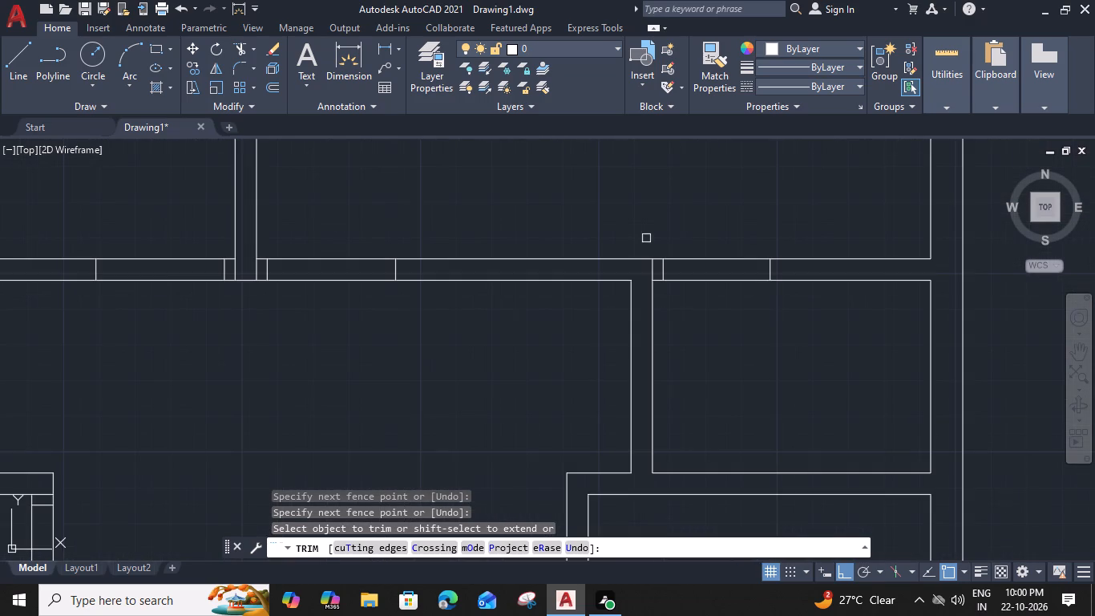
pyautogui.click(652, 269)
pyautogui.click(726, 233)
pyautogui.click(713, 316)
# Trim the two 3' openings on either side of the upper central partition, clearing the leftover lines where the partition meets the wall.
pyautogui.click(324, 208)
pyautogui.moveTo(321, 351); pyautogui.dragTo(313, 337)
pyautogui.scroll(2, 245, 271)
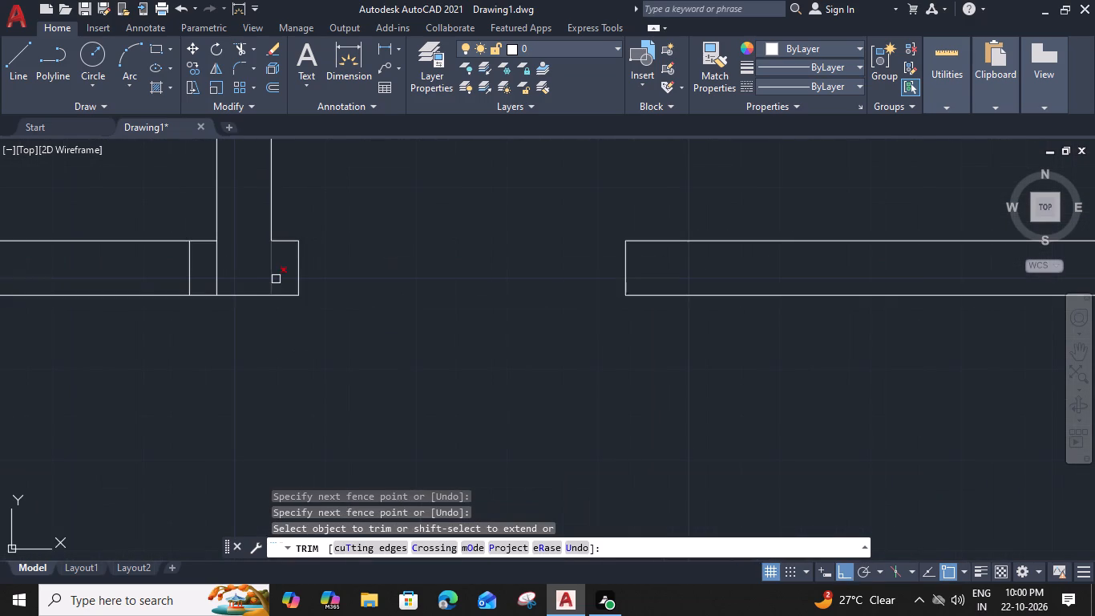
pyautogui.moveTo(281, 278); pyautogui.dragTo(208, 264)
pyautogui.moveTo(240, 342); pyautogui.dragTo(214, 264, button='middle')
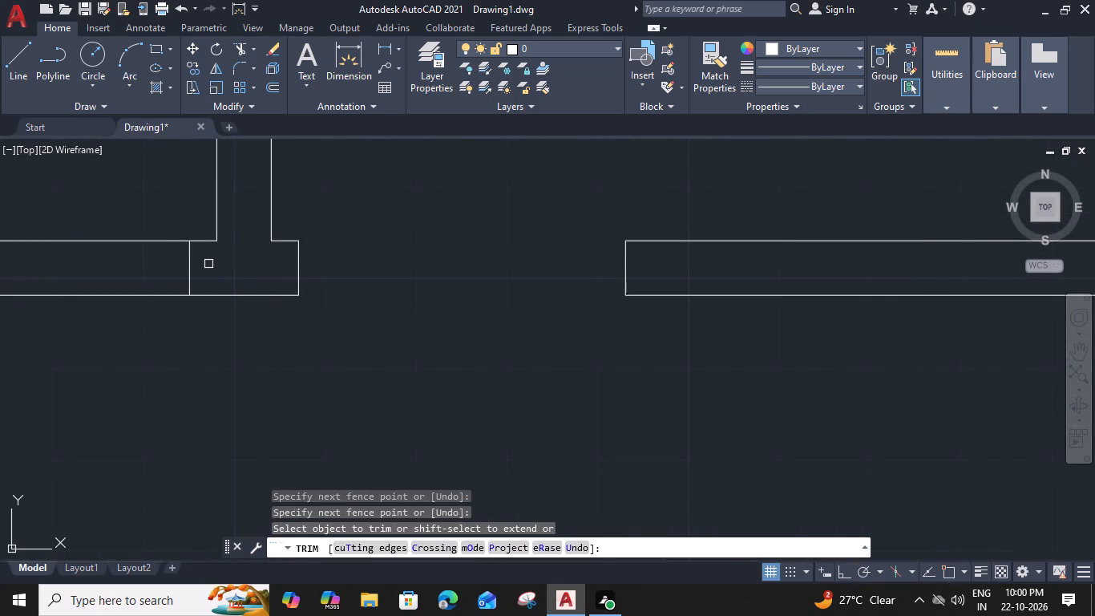
pyautogui.moveTo(214, 264); pyautogui.dragTo(539, 344, button='middle')
pyautogui.moveTo(414, 213); pyautogui.dragTo(416, 222)
pyautogui.click(393, 375)
# Trim the 2'6" opening in the wall above the upper small left room and its leftover corner line.
pyautogui.scroll(-3, 281, 318)
pyautogui.moveTo(284, 342); pyautogui.dragTo(697, 306, button='middle')
pyautogui.scroll(2, 471, 268)
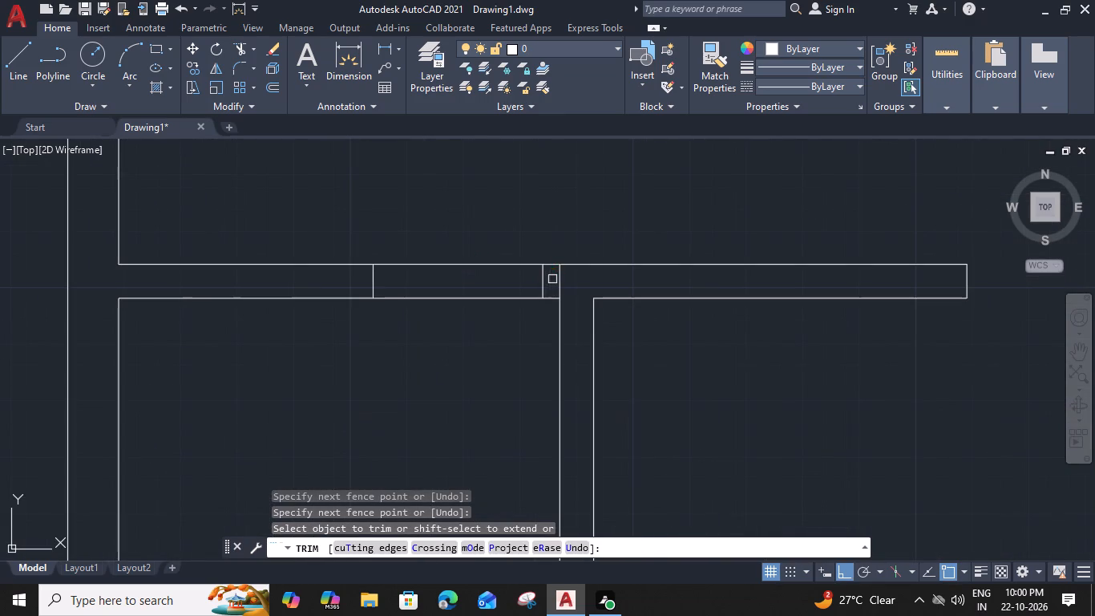
pyautogui.click(558, 281)
pyautogui.moveTo(484, 209); pyautogui.dragTo(466, 365)
# Trim the 3' opening at the top of the left middle room's vertical wall, including the leftover line at the corner.
pyautogui.moveTo(688, 398); pyautogui.dragTo(674, 240, button='middle')
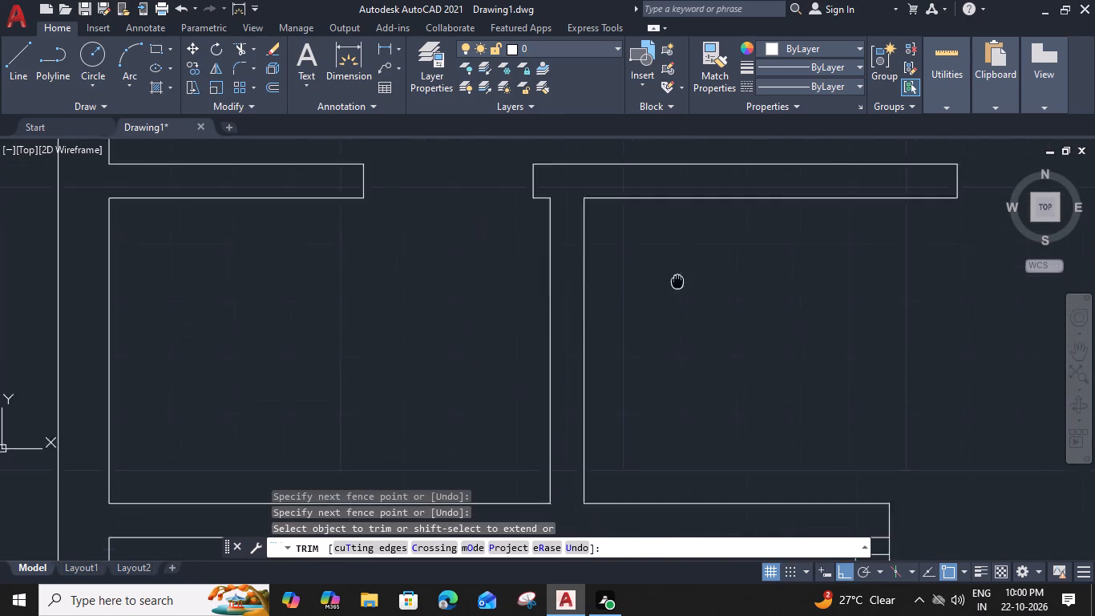
pyautogui.moveTo(674, 240); pyautogui.dragTo(659, 89, button='middle')
pyautogui.scroll(-1, 728, 319)
pyautogui.click(802, 324)
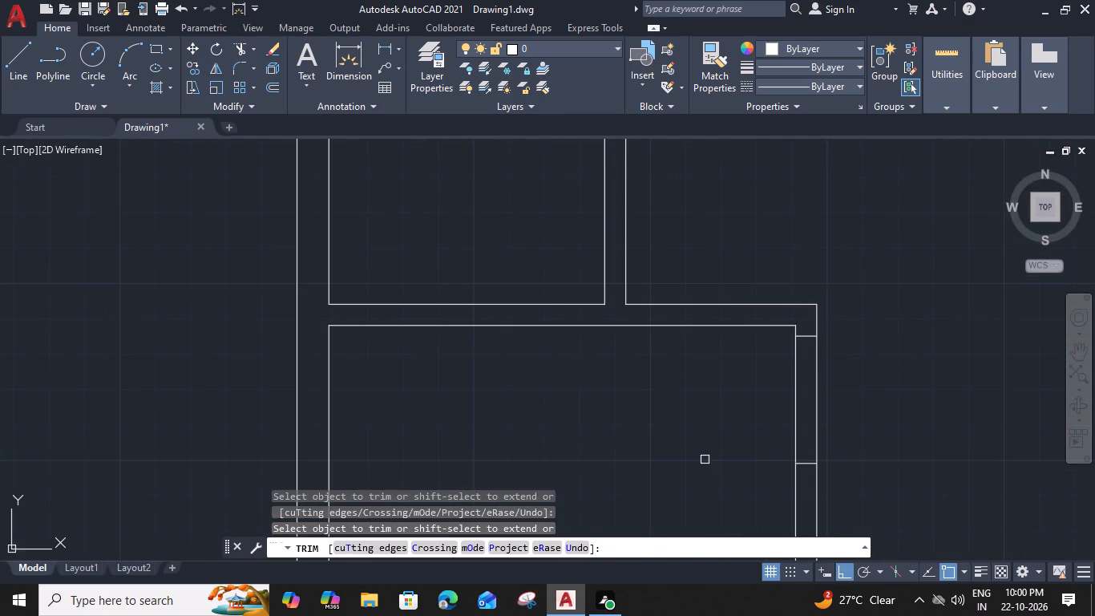
pyautogui.moveTo(705, 428); pyautogui.dragTo(538, 261, button='middle')
pyautogui.moveTo(590, 210); pyautogui.dragTo(813, 286)
pyautogui.scroll(-4, 810, 280)
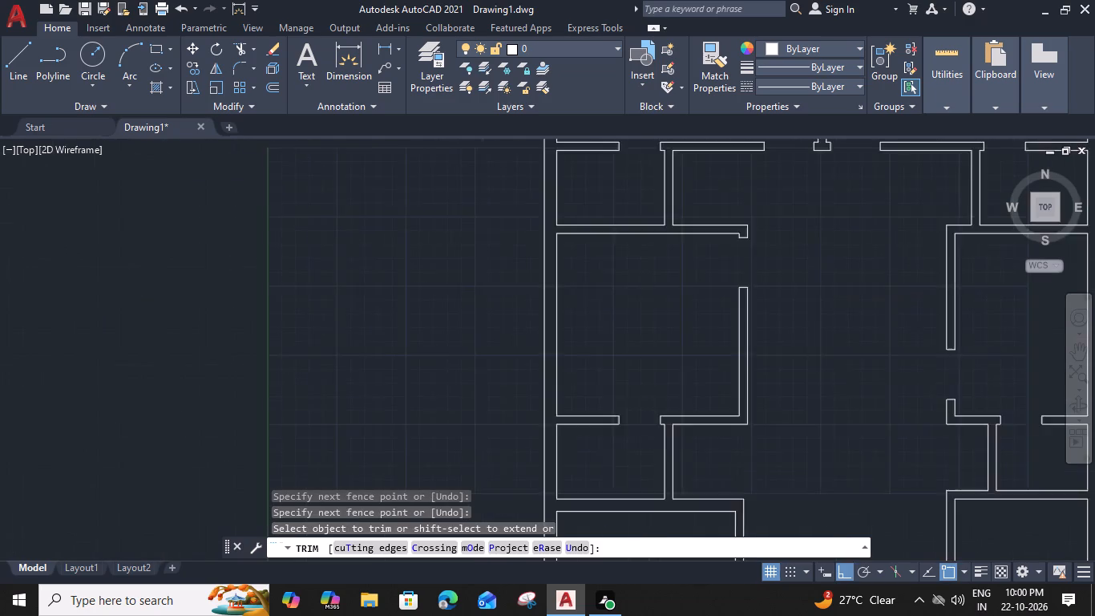
pyautogui.moveTo(822, 386); pyautogui.dragTo(697, 311, button='middle')
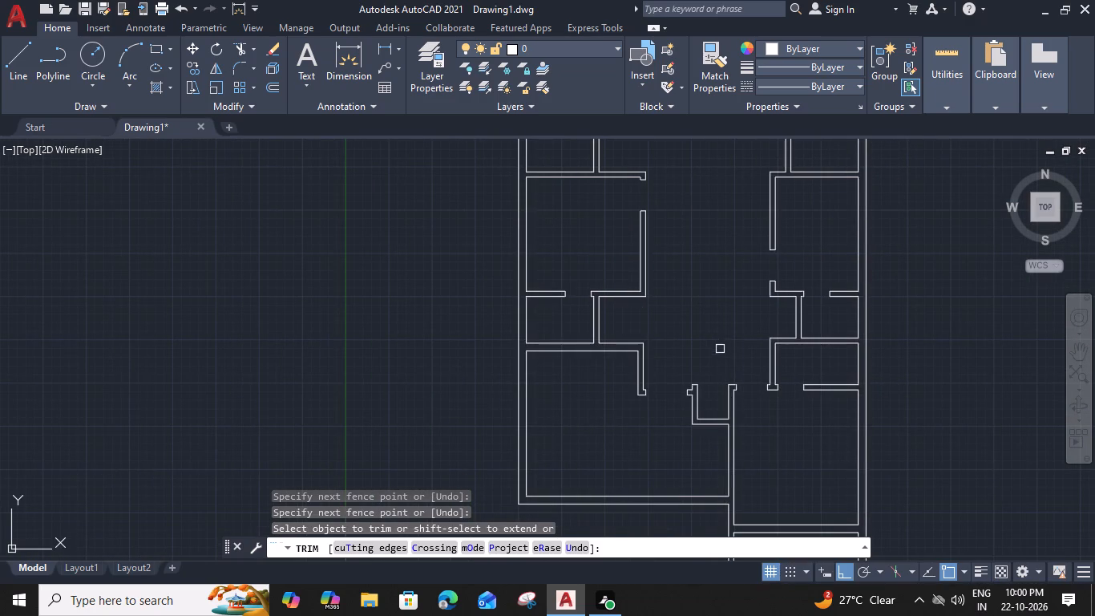
pyautogui.press('Escape')
# Insert the Door - Imperial block from the architectural tool palette inside the left middle room.
pyautogui.hotkey('ctrl', '3')
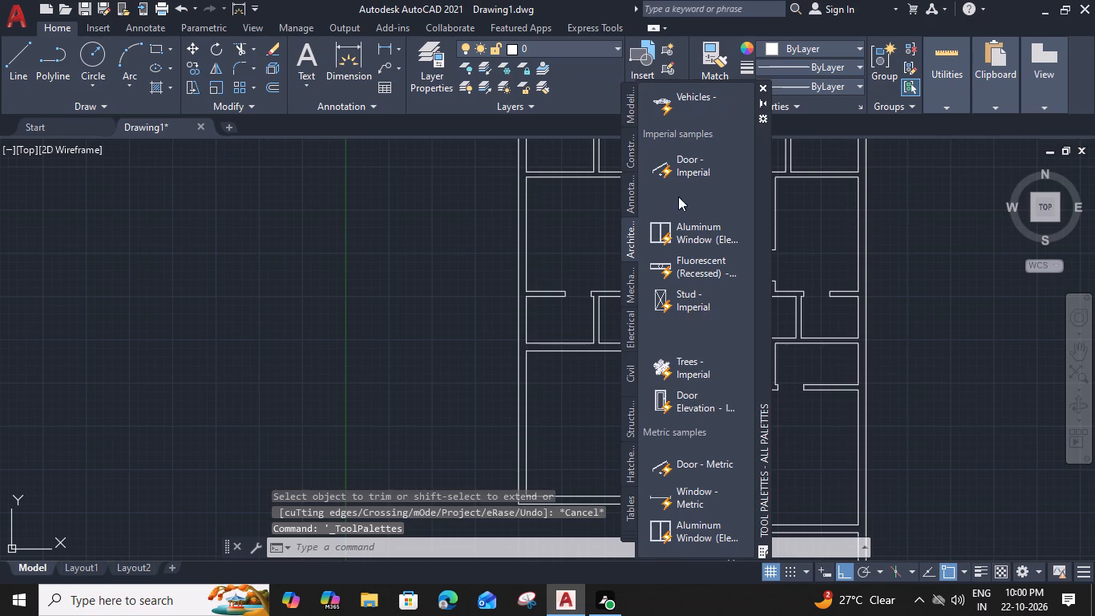
pyautogui.click(689, 163)
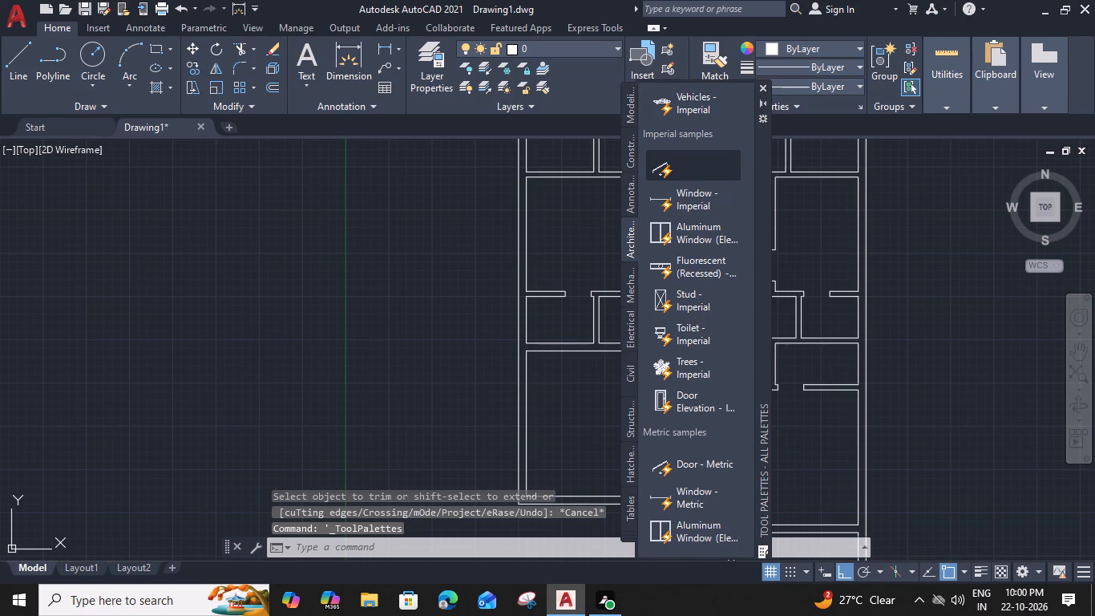
pyautogui.click(560, 247)
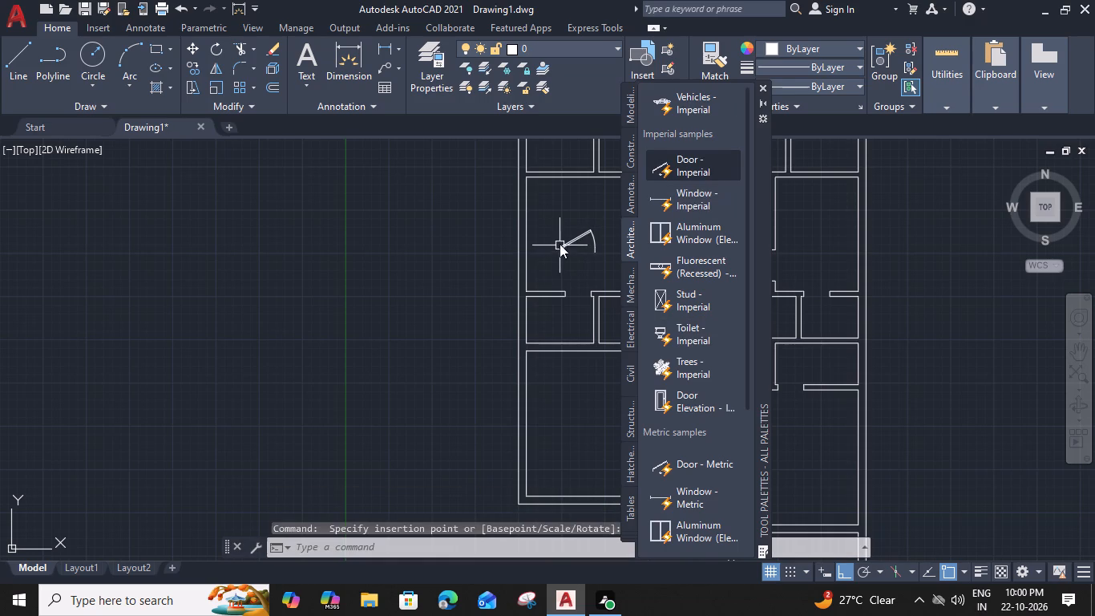
pyautogui.click(762, 91)
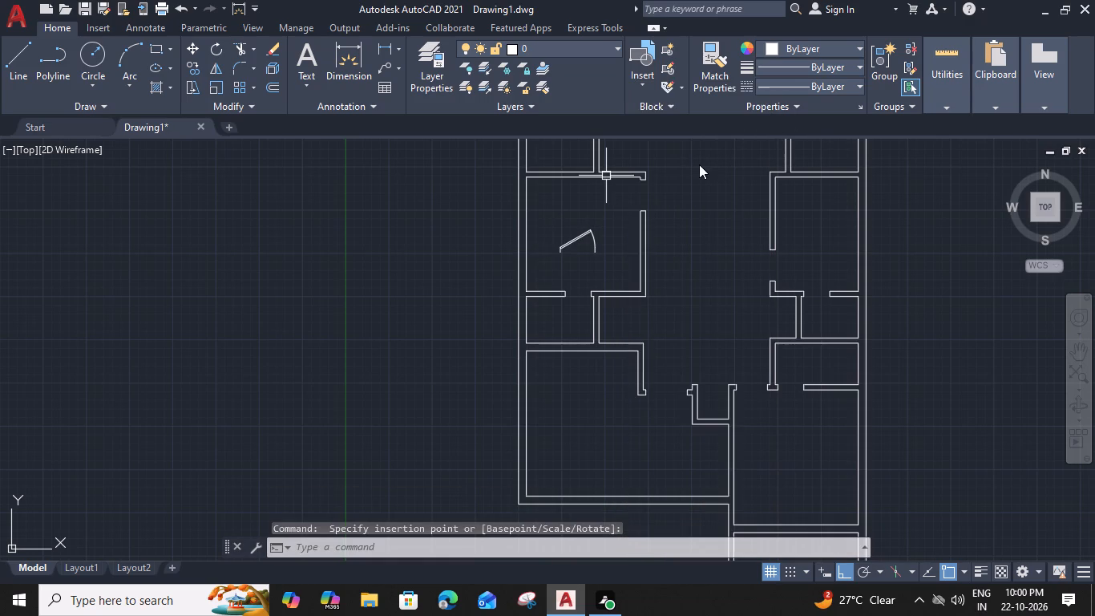
# Change the inserted door block's opening angle so its leaf stands perpendicular to the opening.
pyautogui.scroll(3, 580, 236)
pyautogui.click(582, 240)
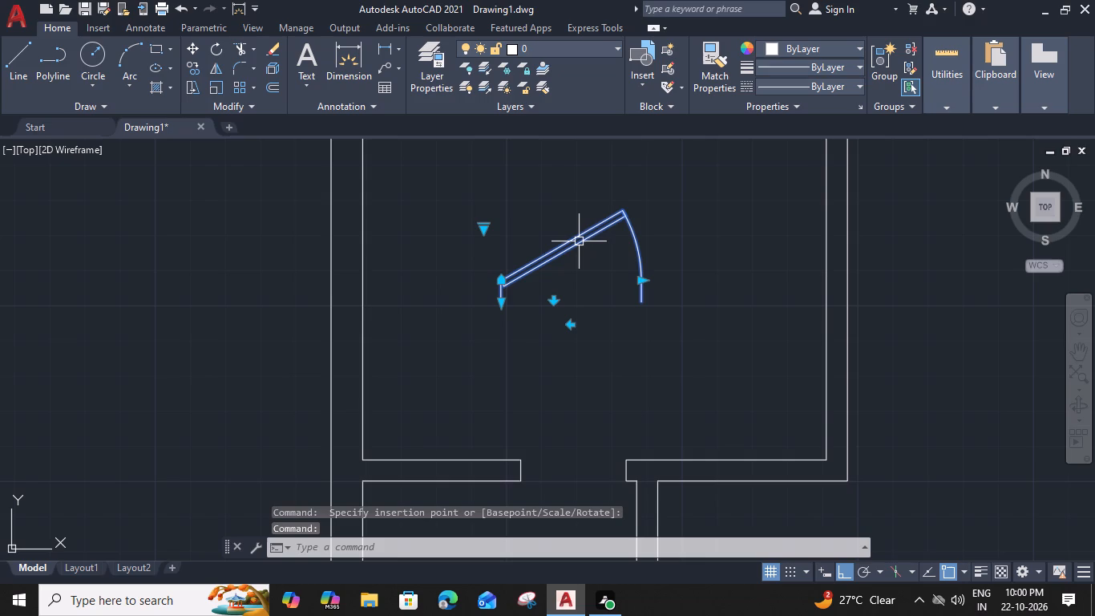
pyautogui.click(484, 228)
pyautogui.click(509, 293)
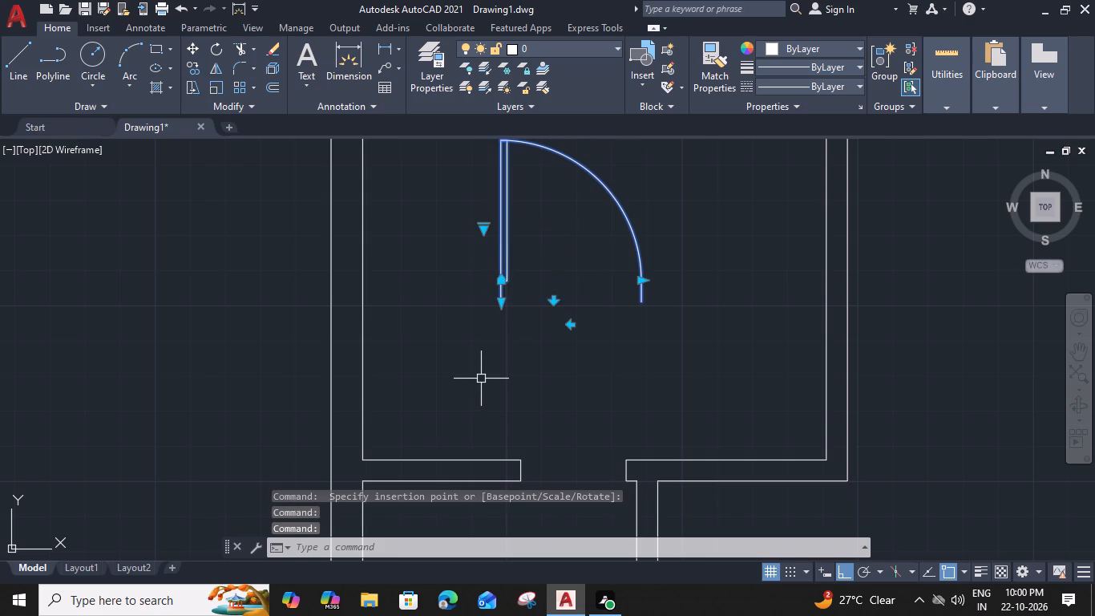
# Move the door by its bottom hinge-side endpoint to the lower left jamb corner of the 4' opening beside the recess.
pyautogui.write('m')
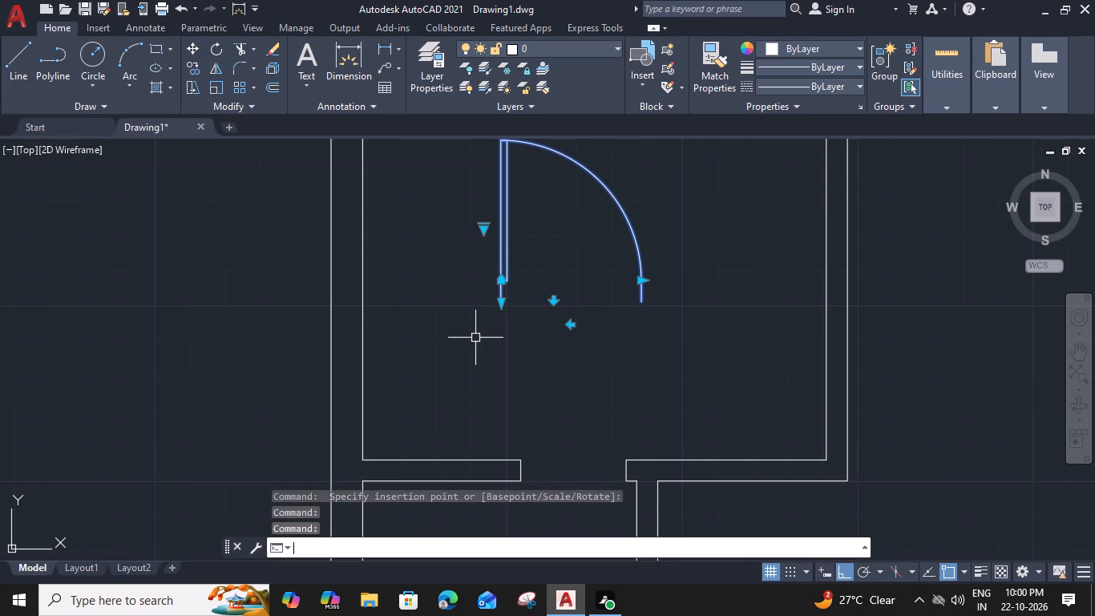
pyautogui.press('space')
pyautogui.click(499, 301)
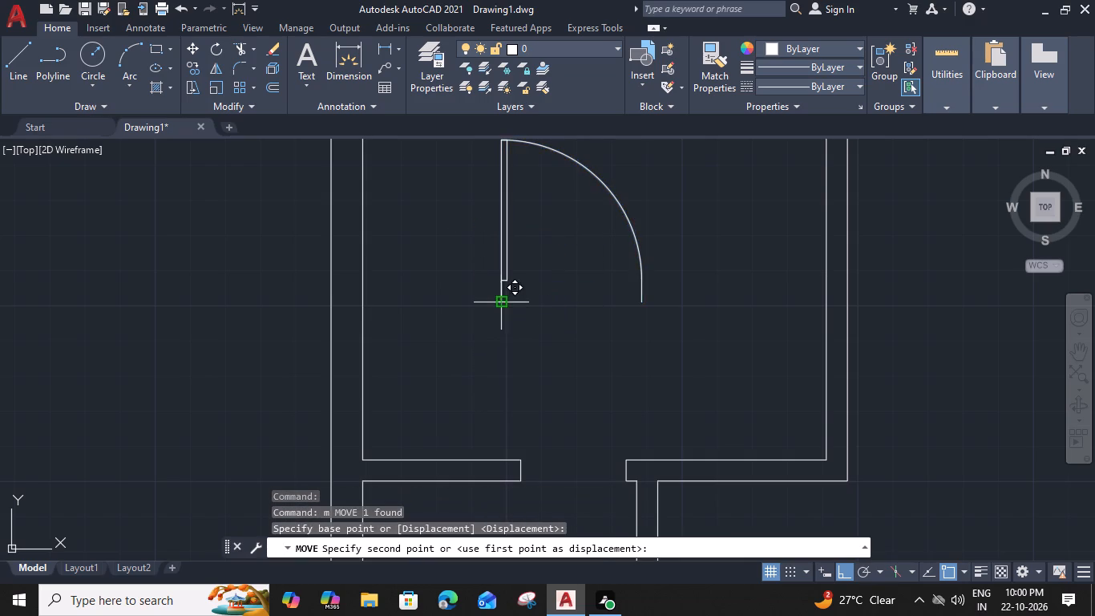
pyautogui.scroll(-3, 679, 369)
pyautogui.moveTo(672, 393); pyautogui.dragTo(576, 236, button='middle')
pyautogui.scroll(4, 639, 346)
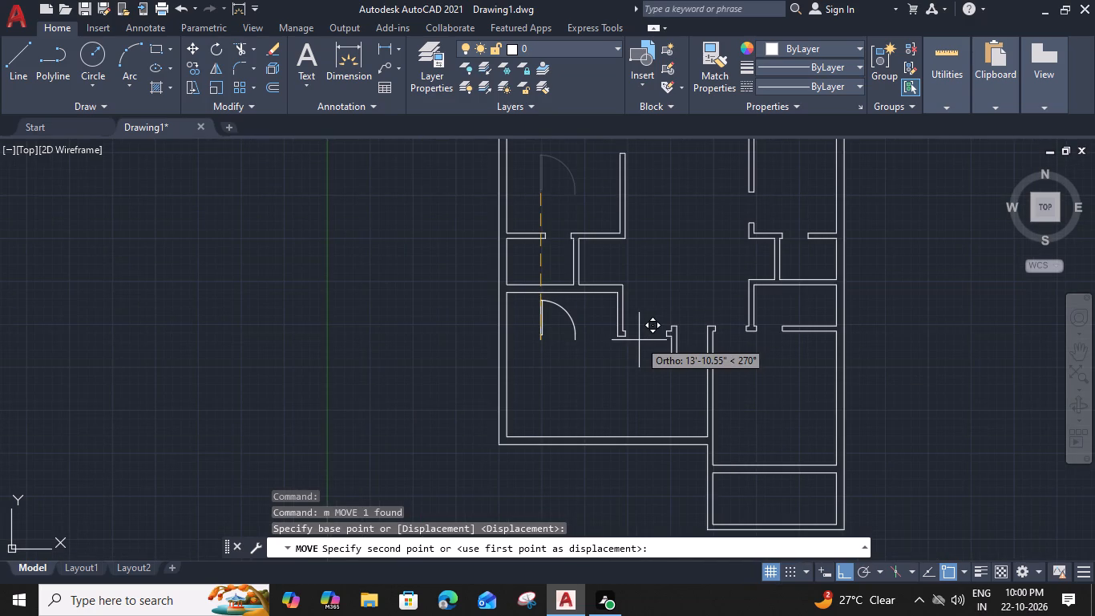
pyautogui.click(547, 270)
pyautogui.press('Escape')
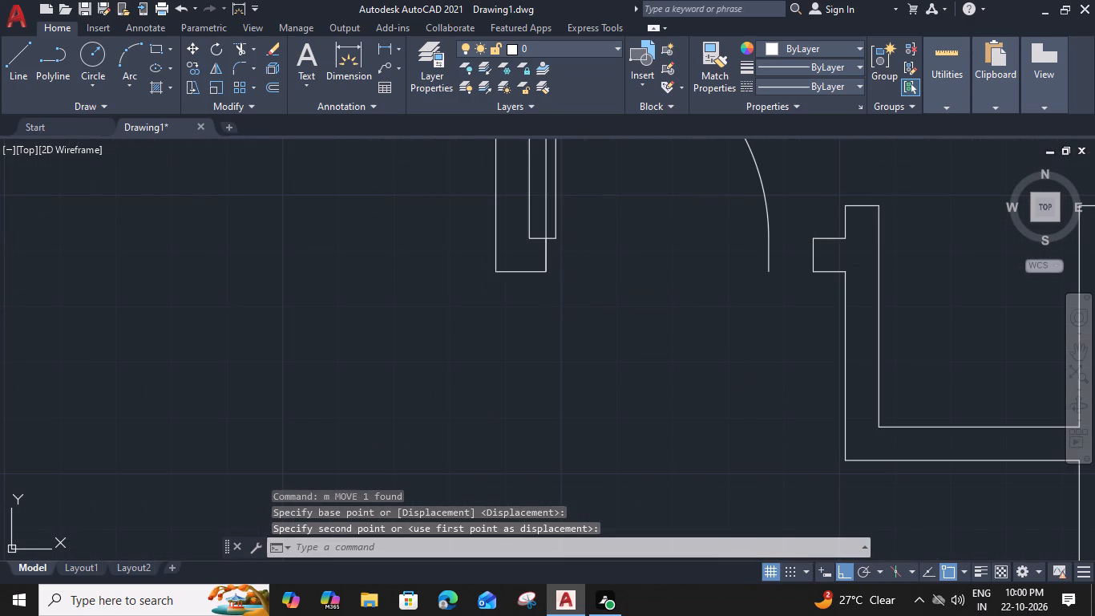
# Scale the door by reference from its lower hinge corner, stretching its width to the opposite jamb of the 4' opening.
pyautogui.moveTo(586, 294); pyautogui.dragTo(479, 453, button='middle')
pyautogui.click(440, 342)
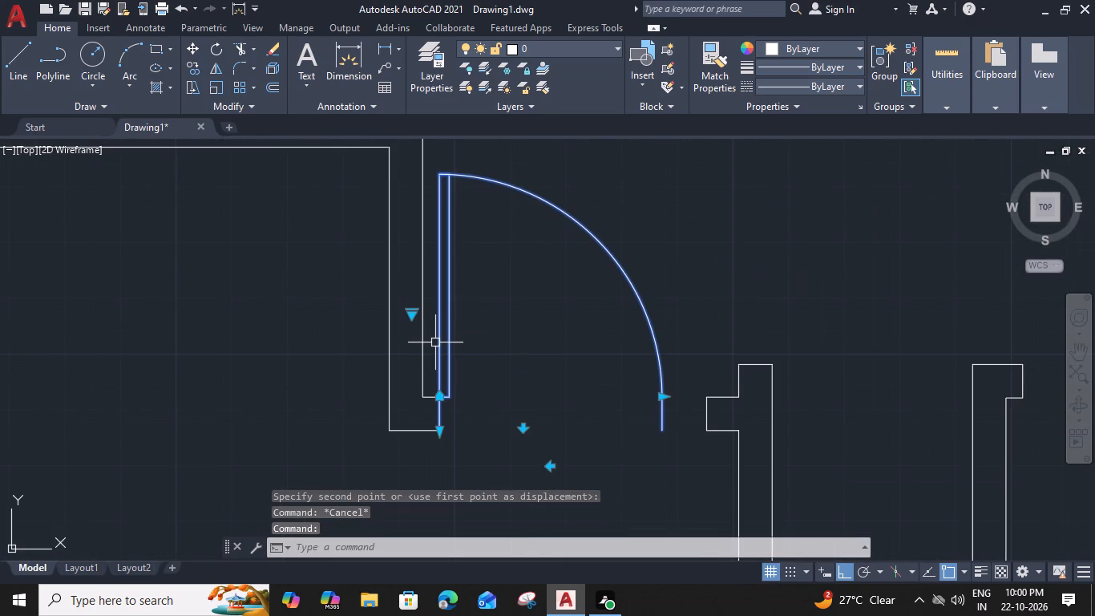
pyautogui.write('sc')
pyautogui.press('space')
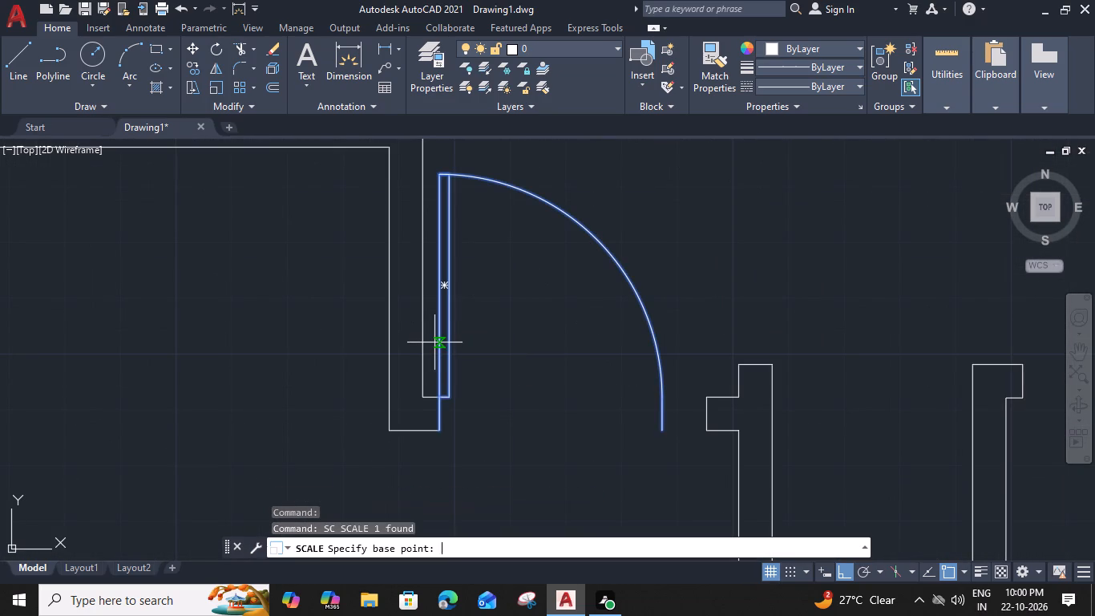
pyautogui.click(440, 432)
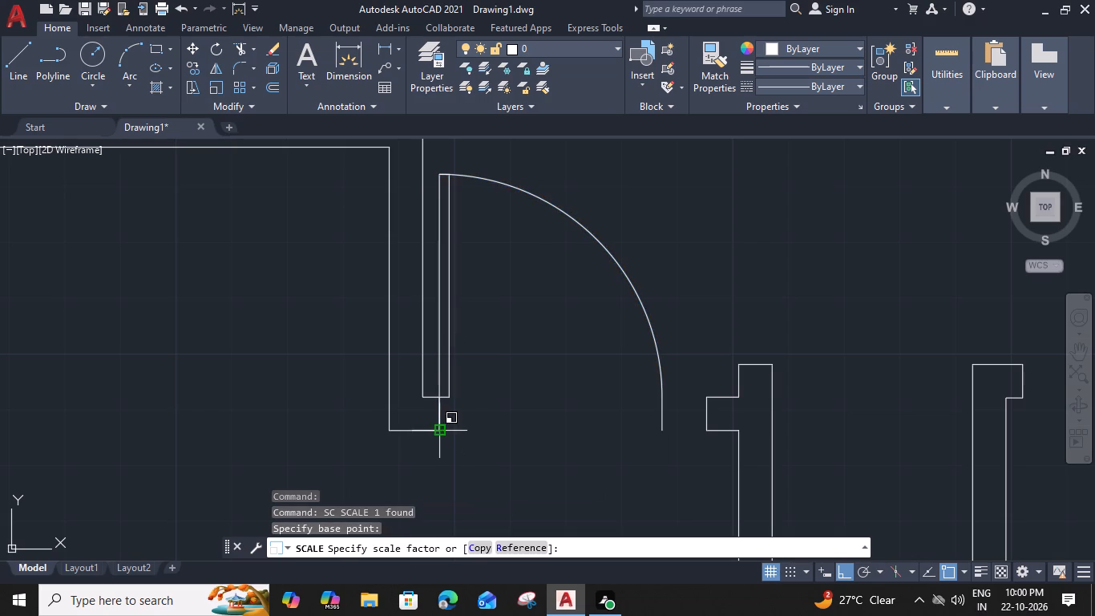
pyautogui.write('r')
pyautogui.press('space')
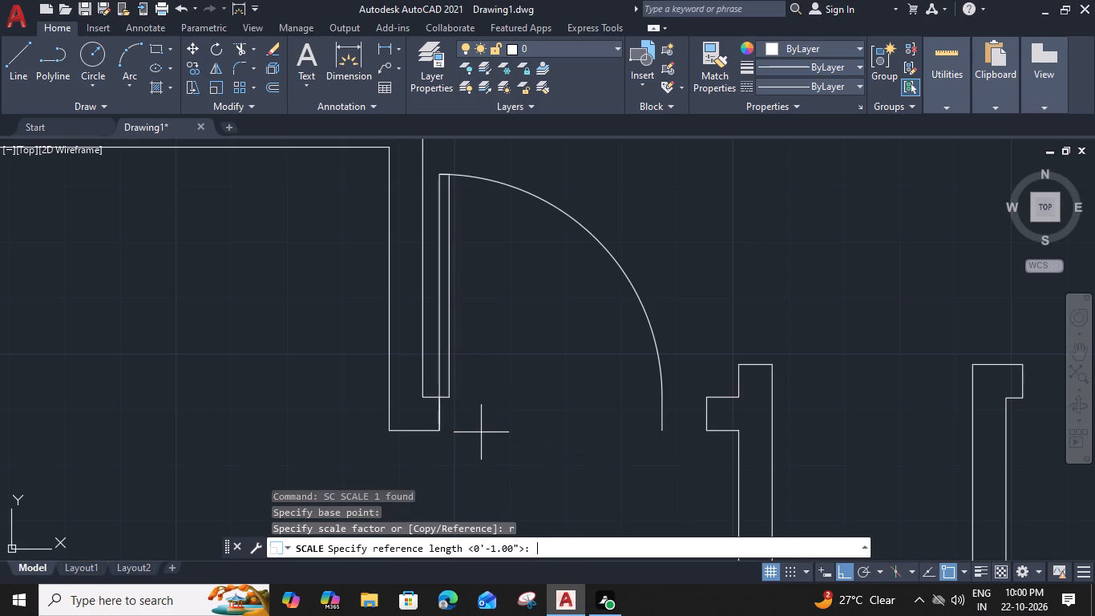
pyautogui.click(432, 428)
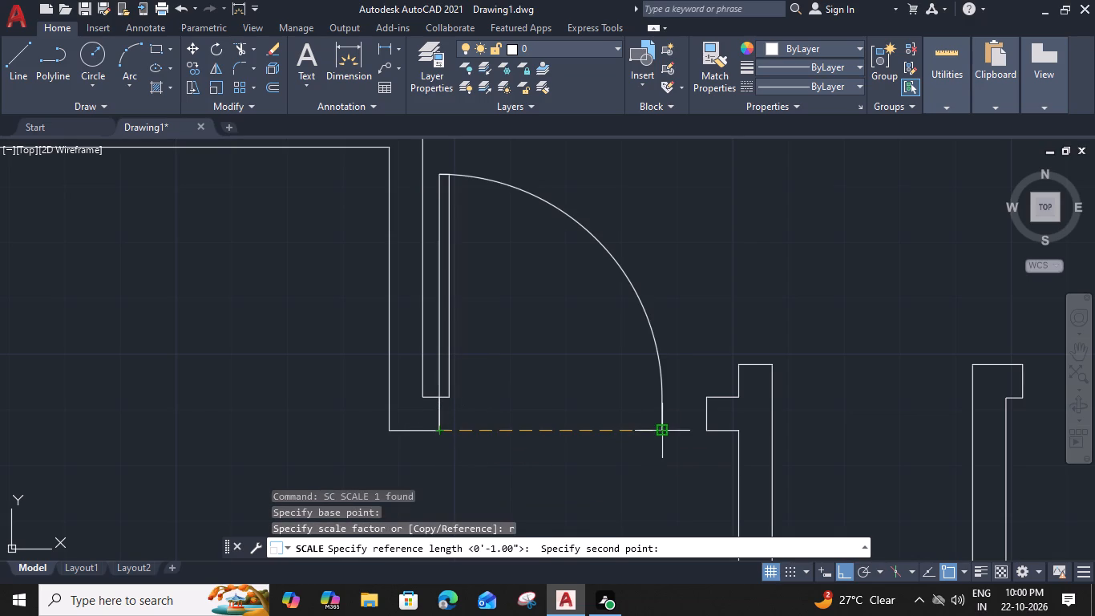
pyautogui.click(659, 432)
pyautogui.click(708, 429)
pyautogui.scroll(-3, 560, 403)
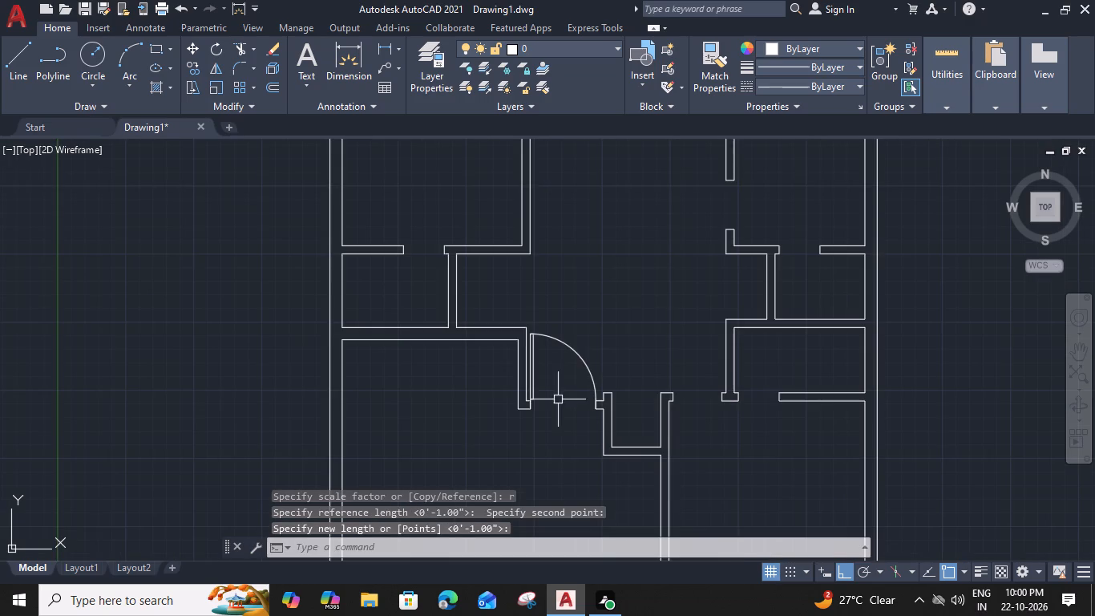
# Copy the door from its lower hinge corner to the lower left jamb corner of the upper opening left of the central partition.
pyautogui.click(532, 364)
pyautogui.press('c')
pyautogui.press('o')
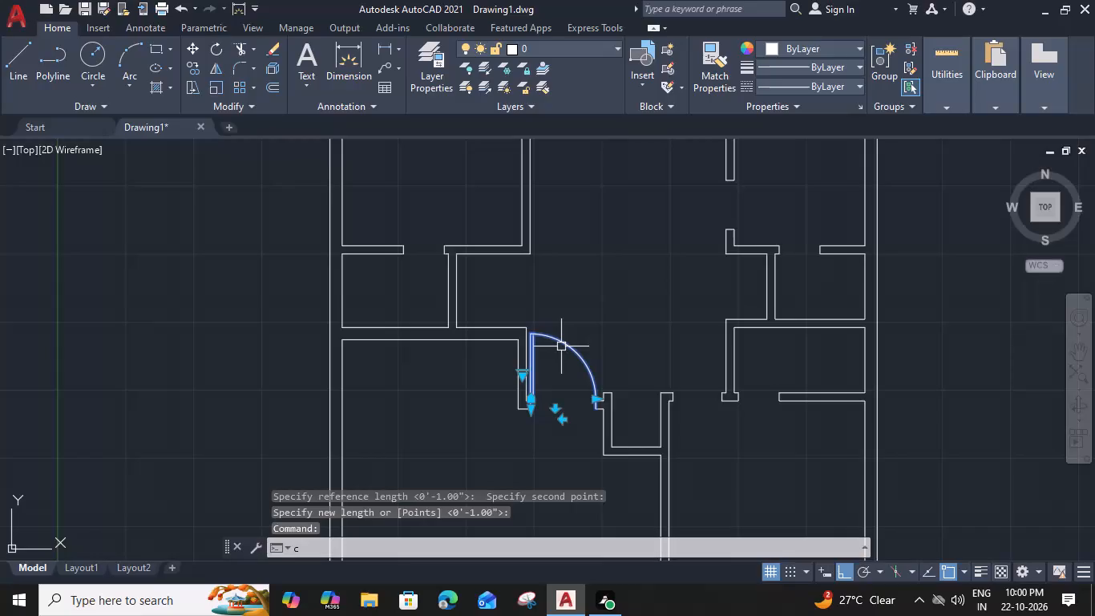
pyautogui.press('space')
pyautogui.scroll(3, 547, 417)
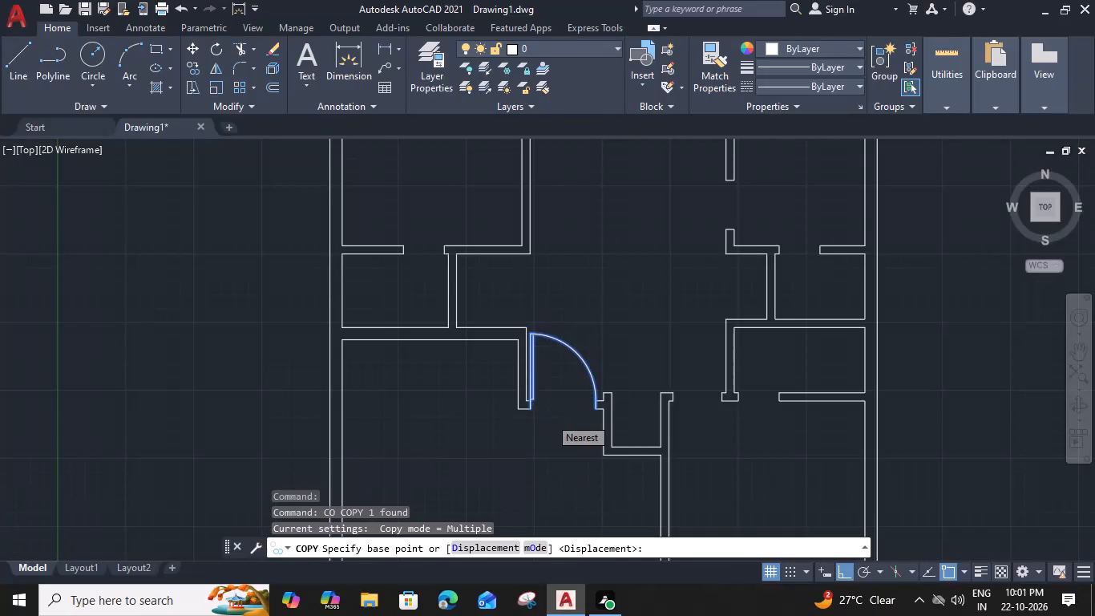
pyautogui.click(478, 389)
pyautogui.scroll(-3, 478, 389)
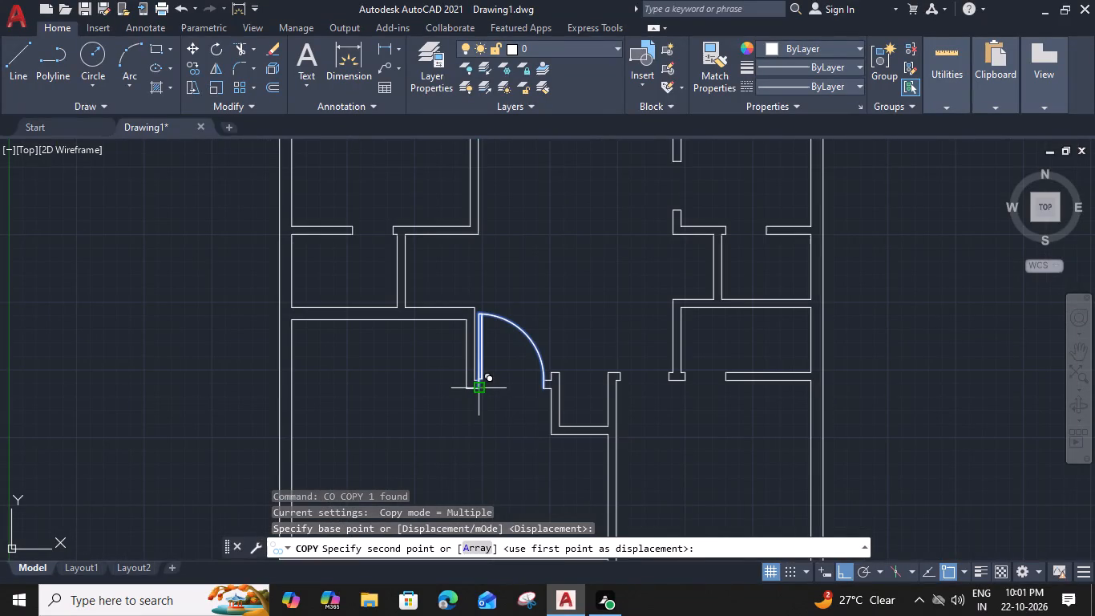
pyautogui.moveTo(477, 282); pyautogui.dragTo(420, 615, button='middle')
pyautogui.scroll(3, 417, 381)
pyautogui.moveTo(418, 306); pyautogui.dragTo(331, 615, button='middle')
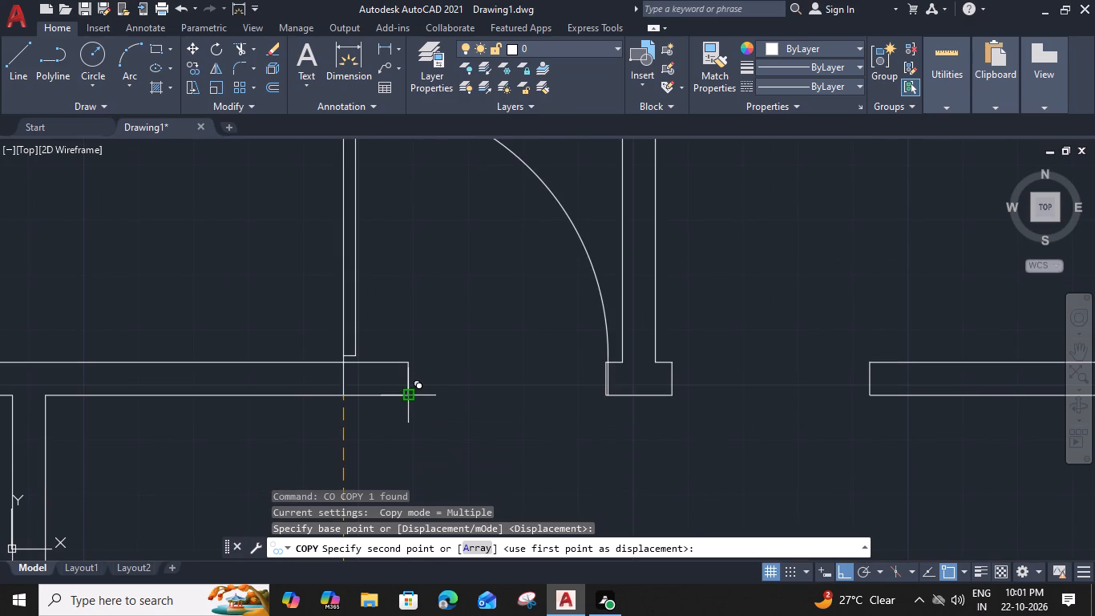
pyautogui.click(411, 395)
pyautogui.press('Escape')
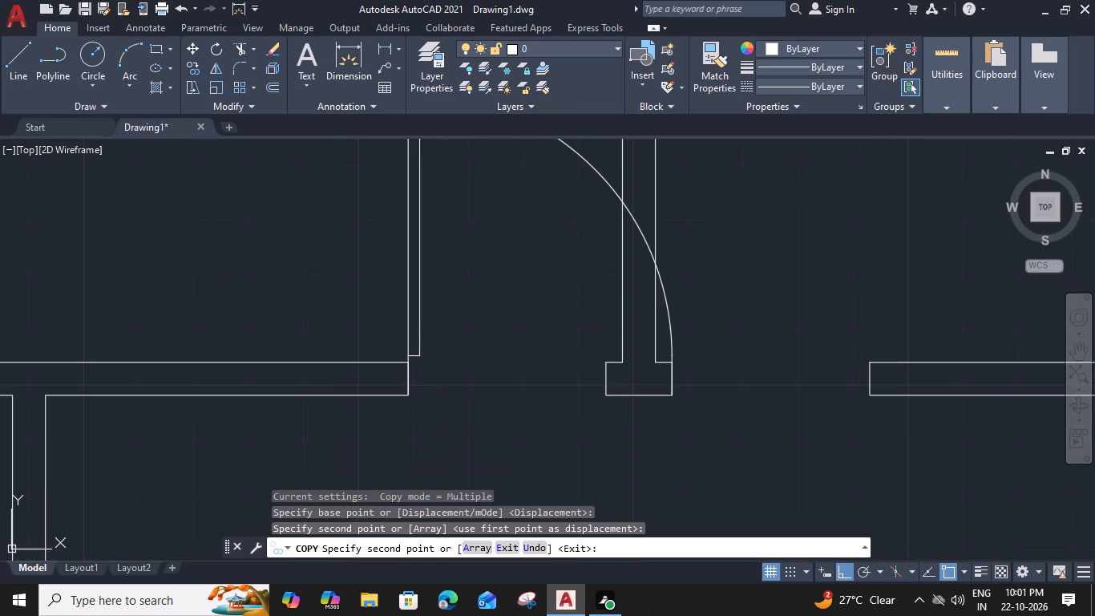
# Scale the copied door by reference from its lower hinge corner, fitting its width to the opposite jamb of the 3' opening.
pyautogui.moveTo(451, 277); pyautogui.dragTo(431, 285)
pyautogui.click(341, 322)
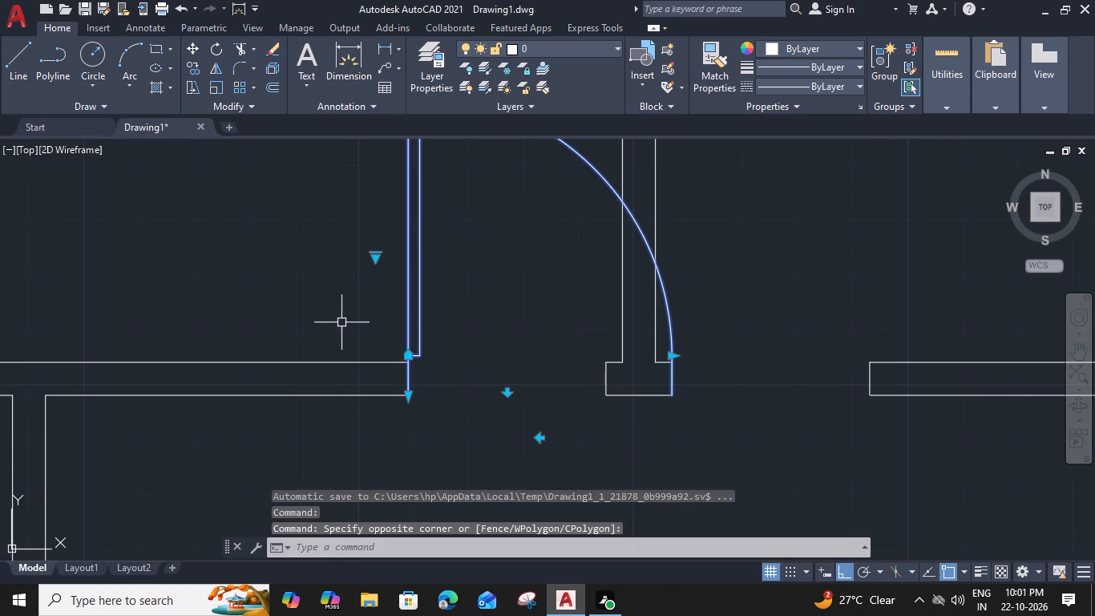
pyautogui.write('sc')
pyautogui.press('space')
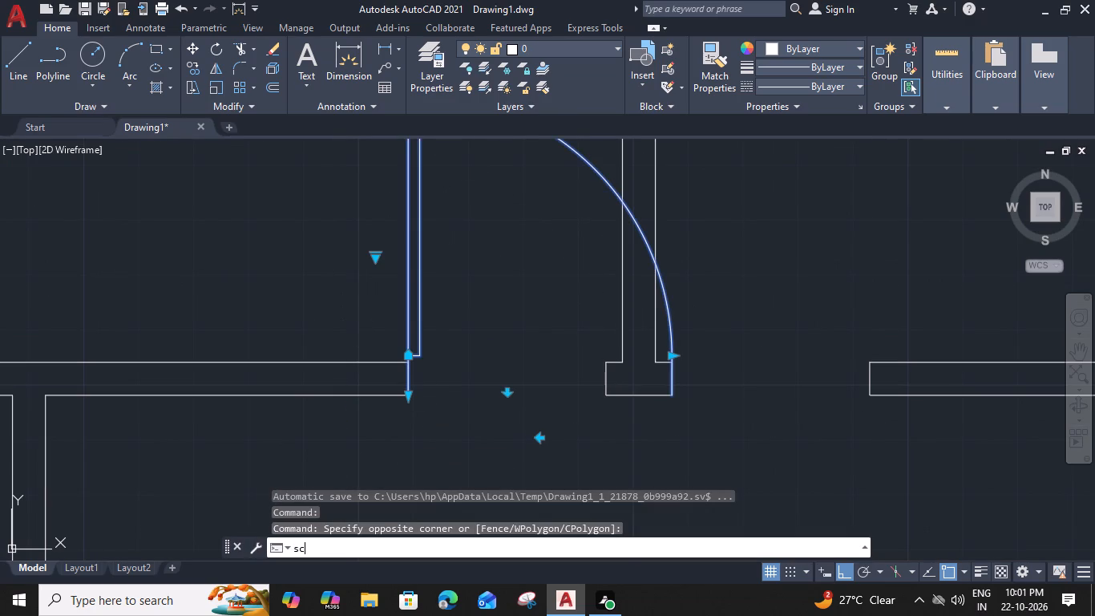
pyautogui.click(409, 397)
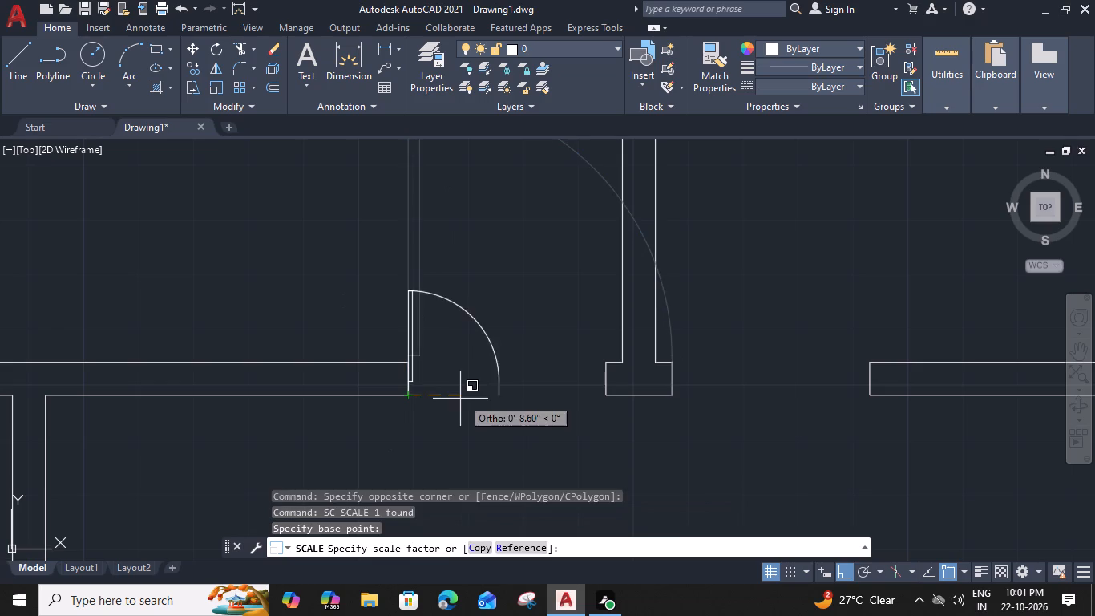
pyautogui.write('r')
pyautogui.press('space')
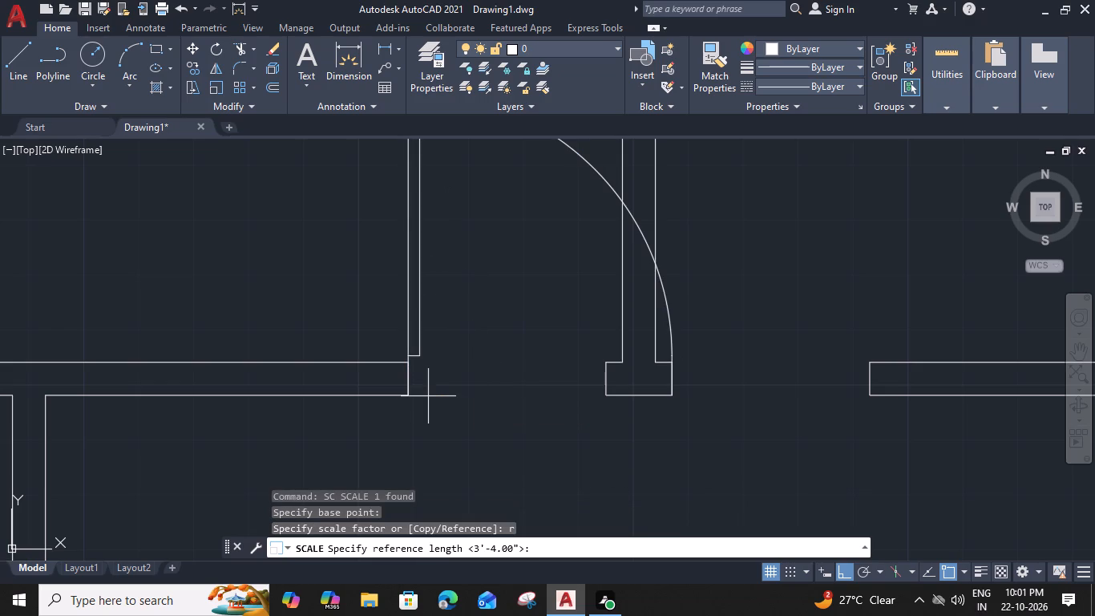
pyautogui.click(406, 396)
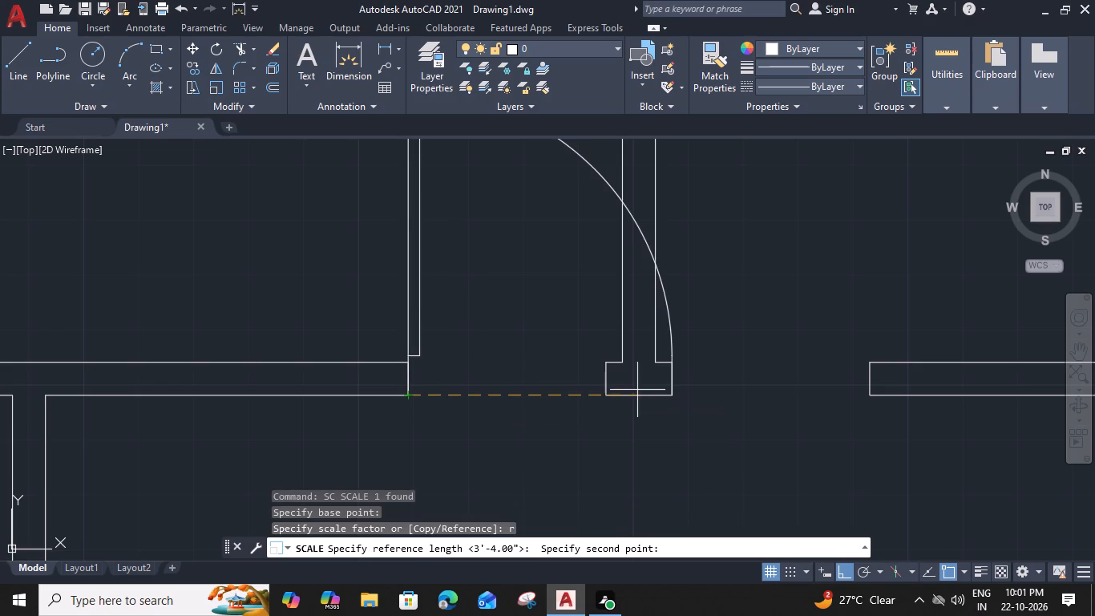
pyautogui.click(673, 392)
pyautogui.click(608, 399)
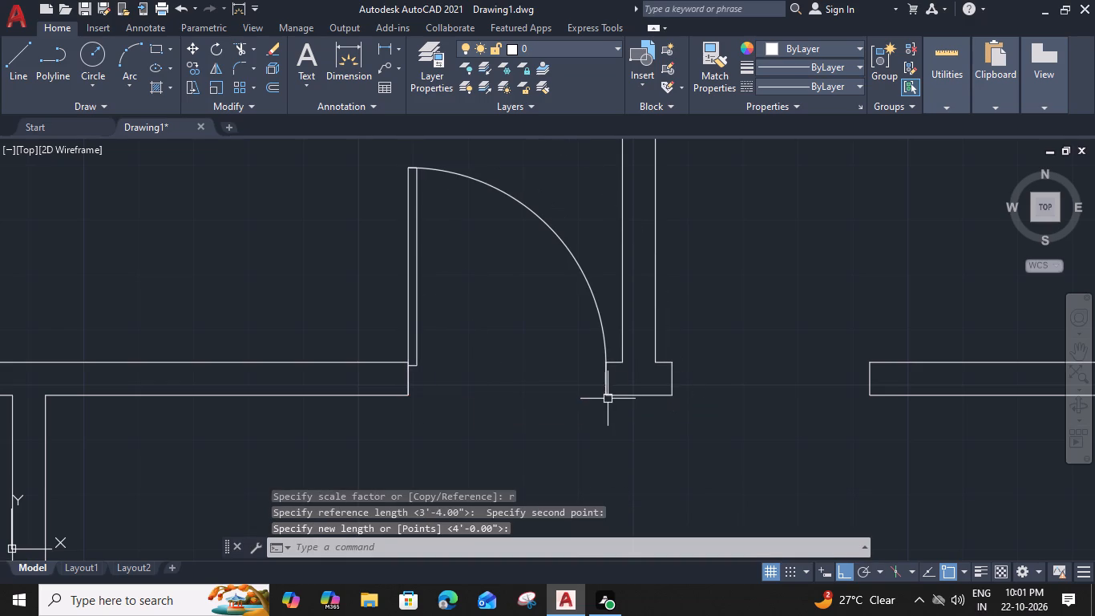
# Flip the scaled door so its hinge sits at the jamb beside the central partition.
pyautogui.click(599, 312)
pyautogui.click(505, 427)
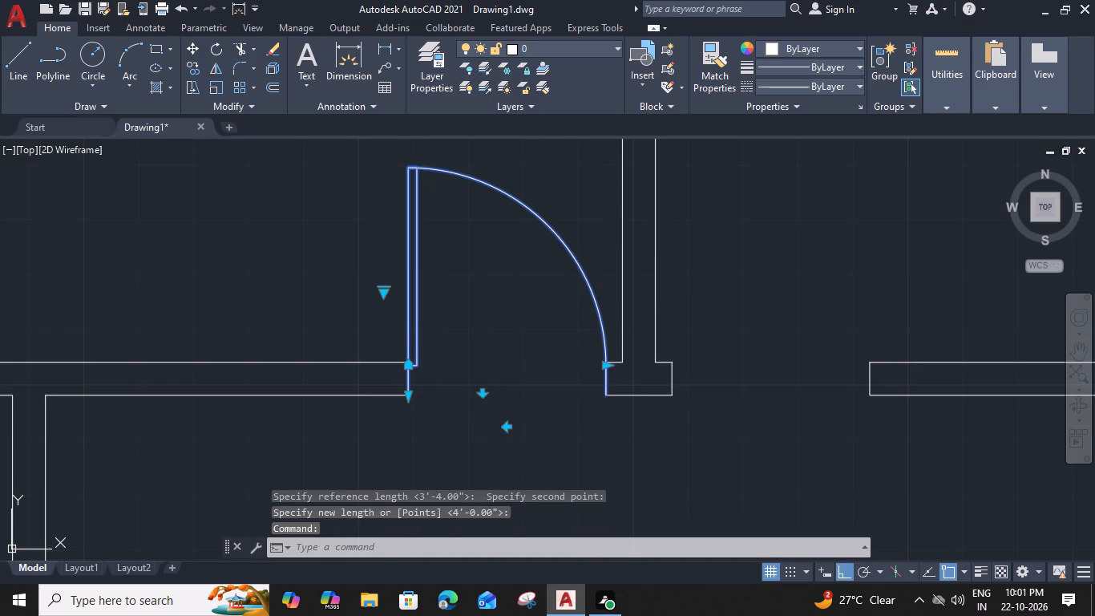
# Copy the flipped door by its lower hinge corner to the far jamb corner of the matching opening across the central partition.
pyautogui.press('c')
pyautogui.write('o')
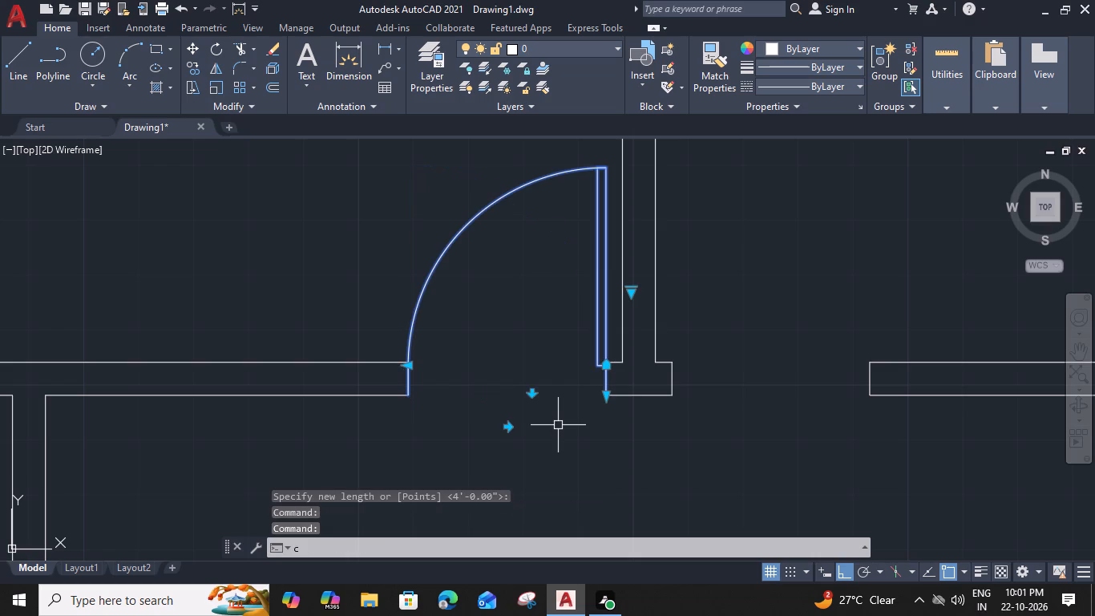
pyautogui.press('space')
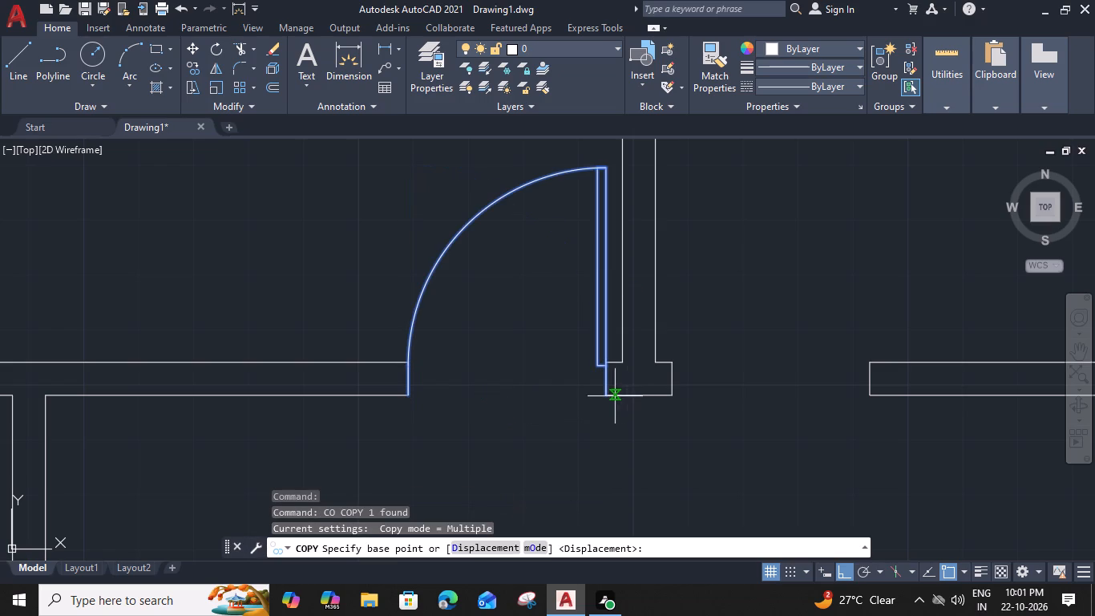
pyautogui.click(607, 391)
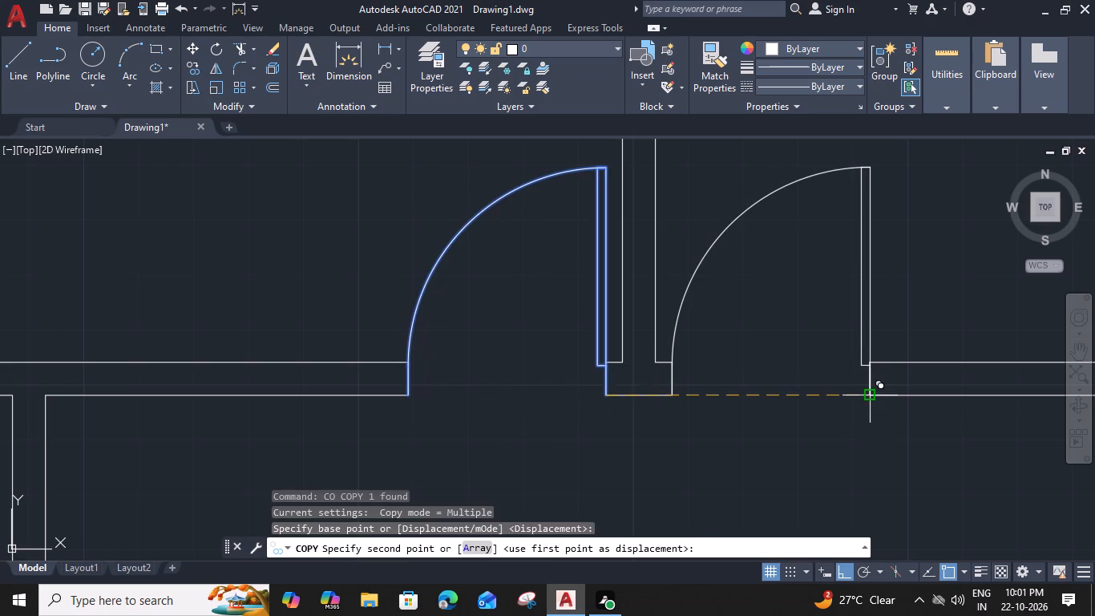
pyautogui.click(868, 397)
pyautogui.press('Escape')
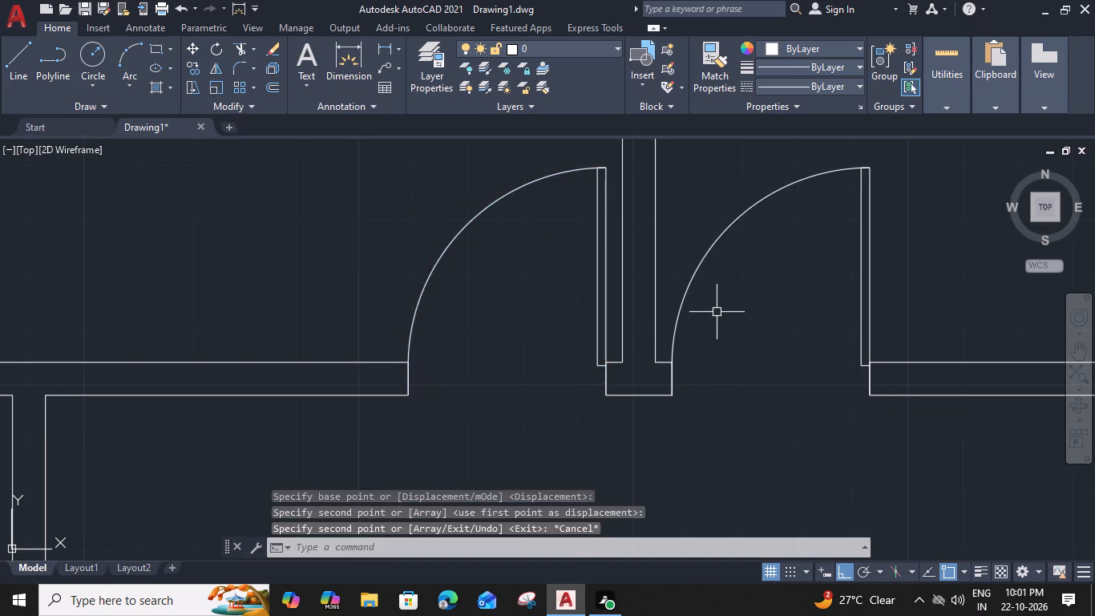
# Flip the new copy so its hinge sits beside the central partition, mirroring the neighbouring door.
pyautogui.click(685, 293)
pyautogui.click(770, 428)
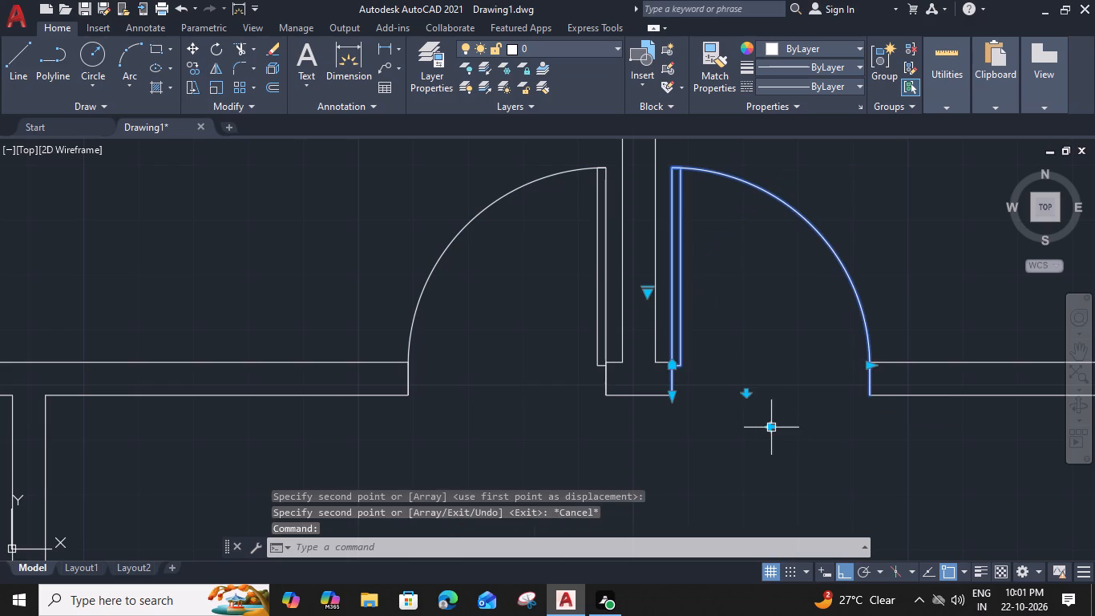
# Copy the door left of the central partition by its lower hinge corner to the upper jamb corner of the left middle room's opening.
pyautogui.scroll(-2, 577, 452)
pyautogui.moveTo(551, 470); pyautogui.dragTo(527, 337, button='middle')
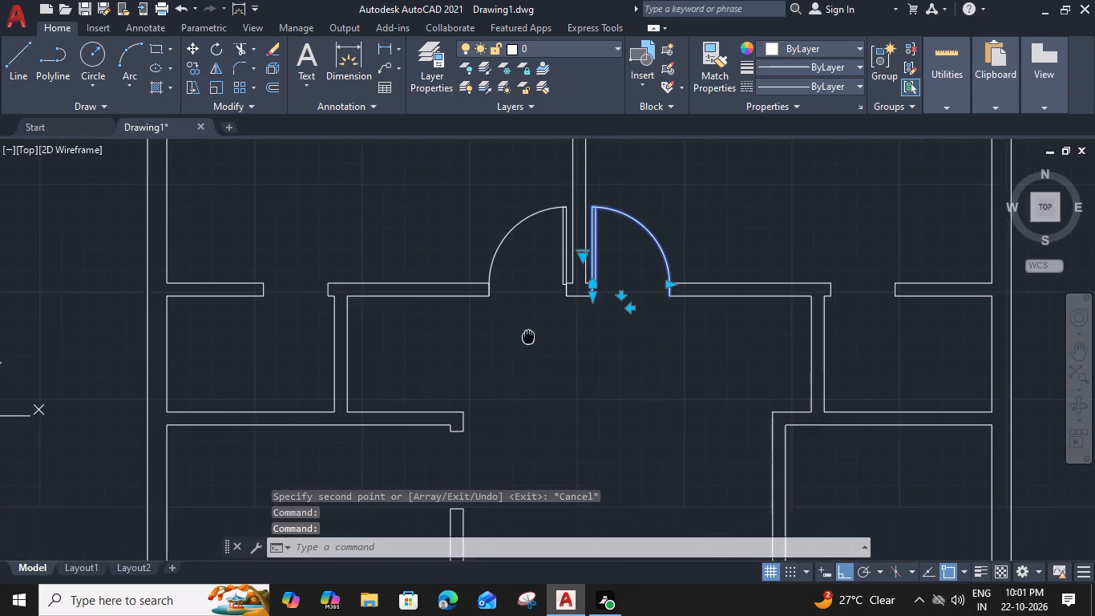
pyautogui.moveTo(527, 337); pyautogui.dragTo(498, 368, button='middle')
pyautogui.click(469, 274)
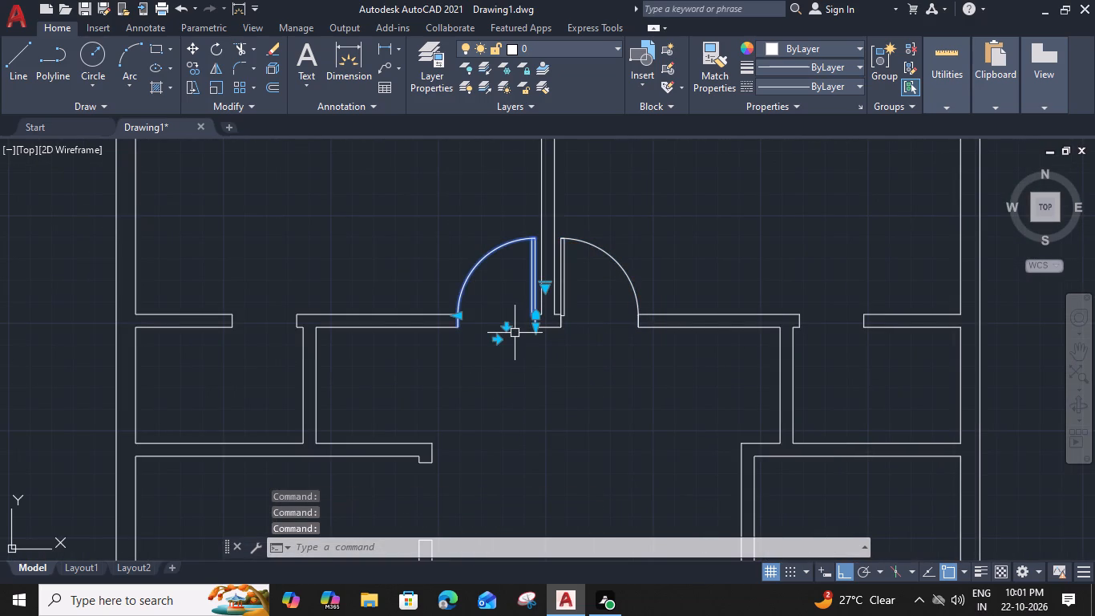
pyautogui.press('c')
pyautogui.write('o')
pyautogui.press('space')
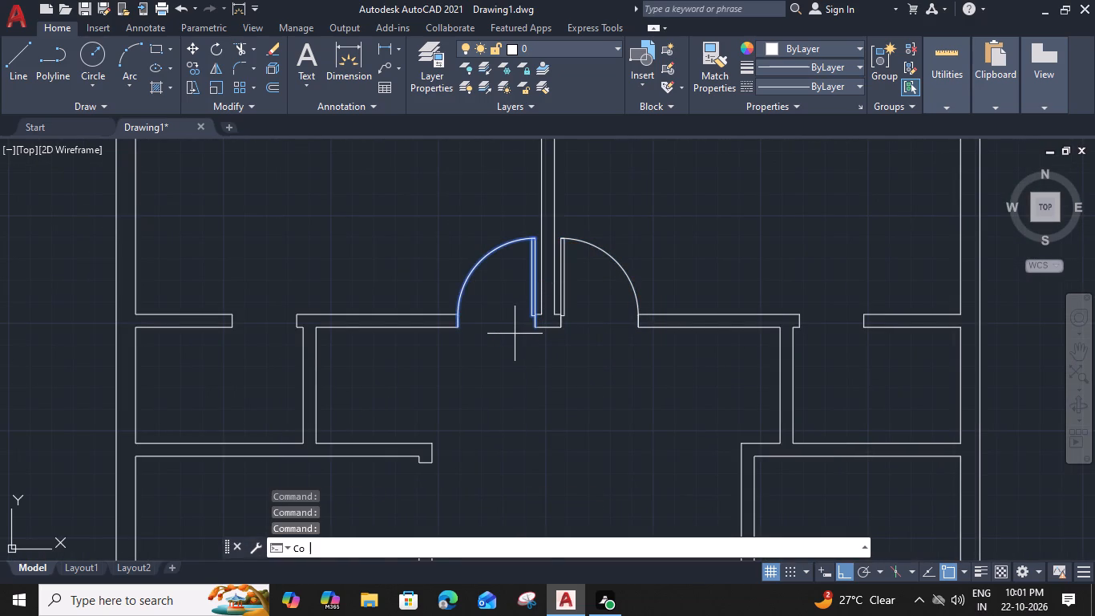
pyautogui.click(537, 330)
pyautogui.moveTo(524, 428); pyautogui.dragTo(525, 428, button='middle')
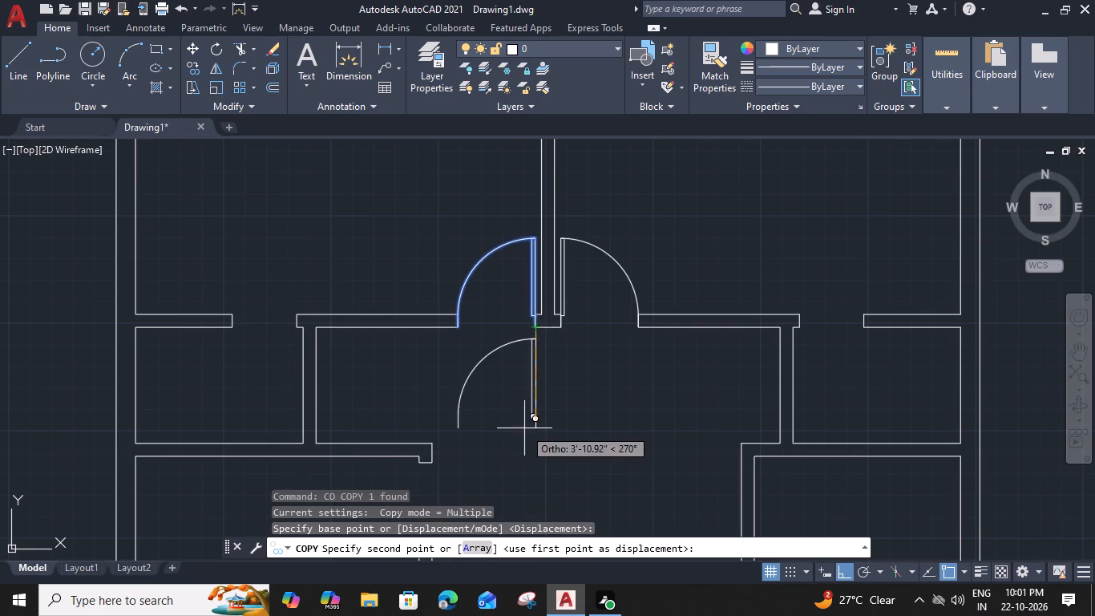
pyautogui.moveTo(525, 428); pyautogui.dragTo(520, 288, button='middle')
pyautogui.click(428, 323)
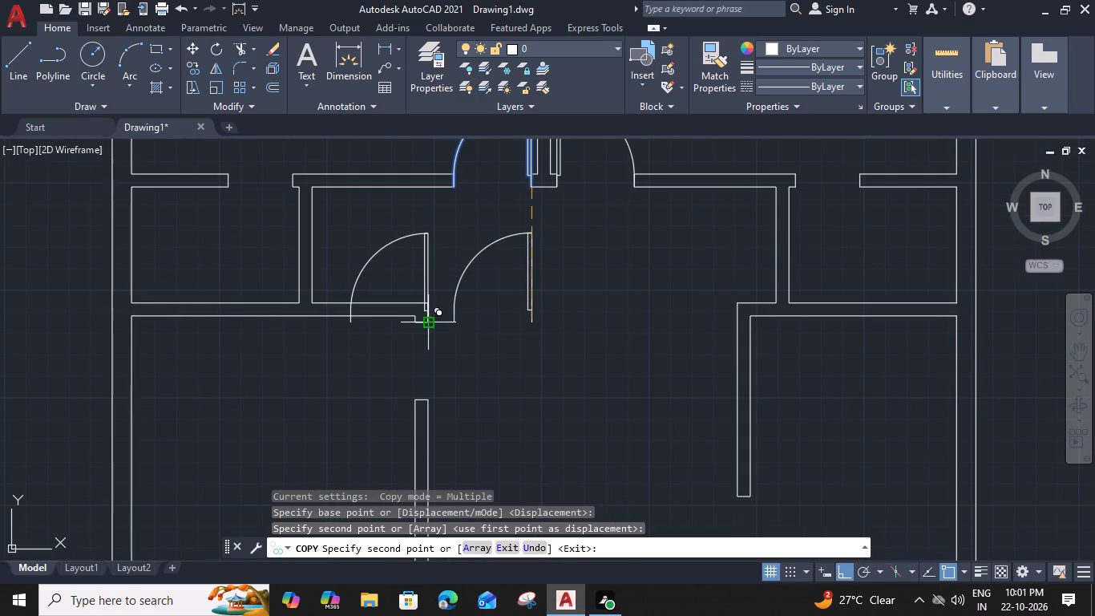
pyautogui.press('Escape')
# Rotate the copied door 90° counterclockwise about its hinge corner so it fills the opening and swings into the left middle room.
pyautogui.click(370, 259)
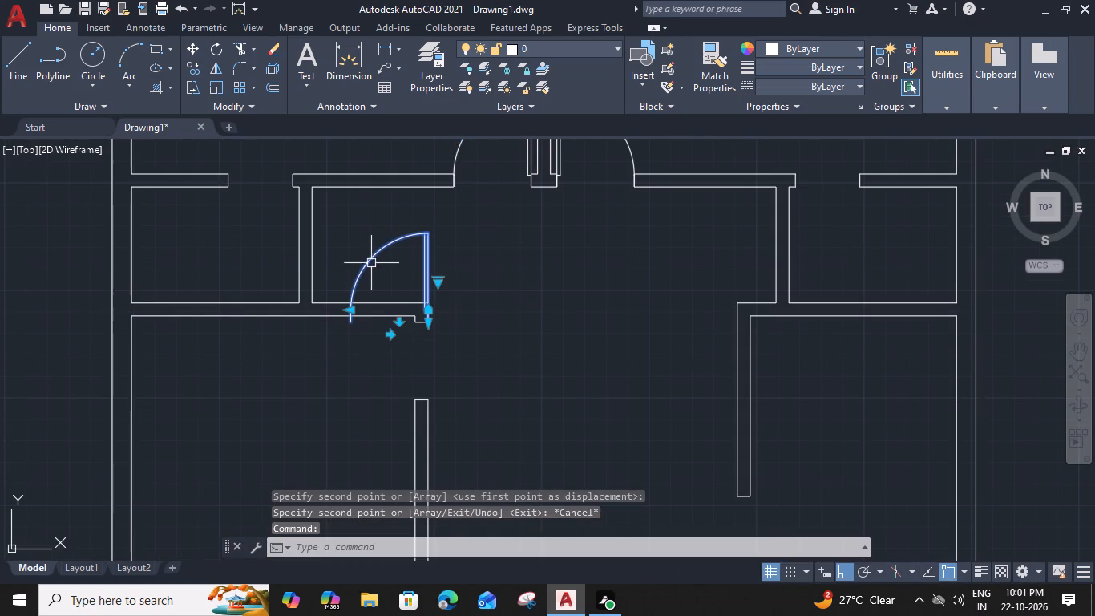
pyautogui.press('r')
pyautogui.press('o')
pyautogui.press('space')
pyautogui.click(430, 318)
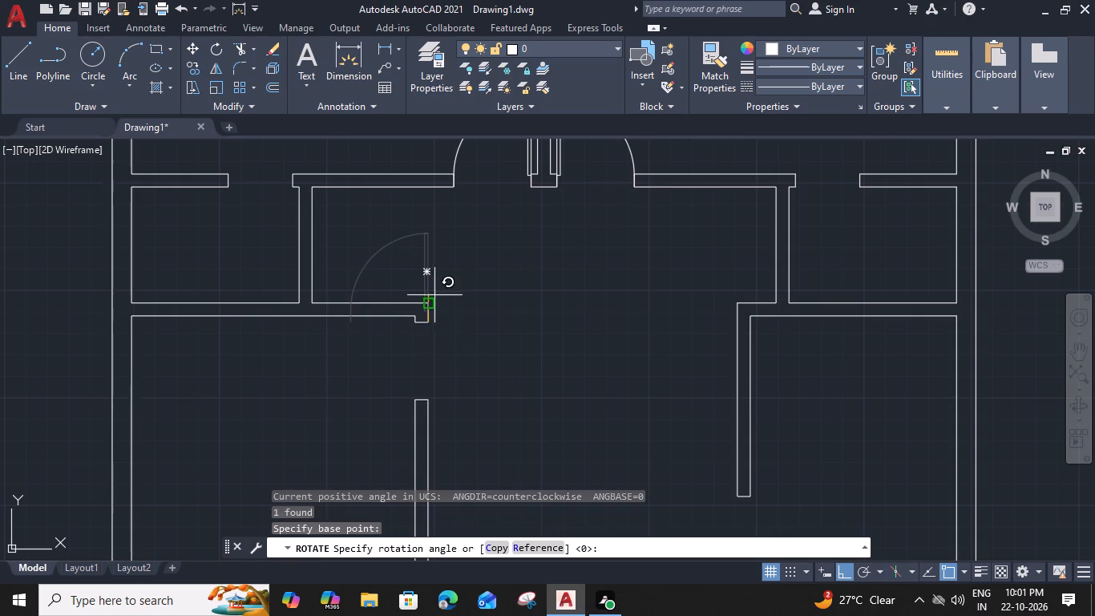
pyautogui.scroll(3, 422, 308)
pyautogui.click(445, 285)
pyautogui.scroll(-4, 445, 285)
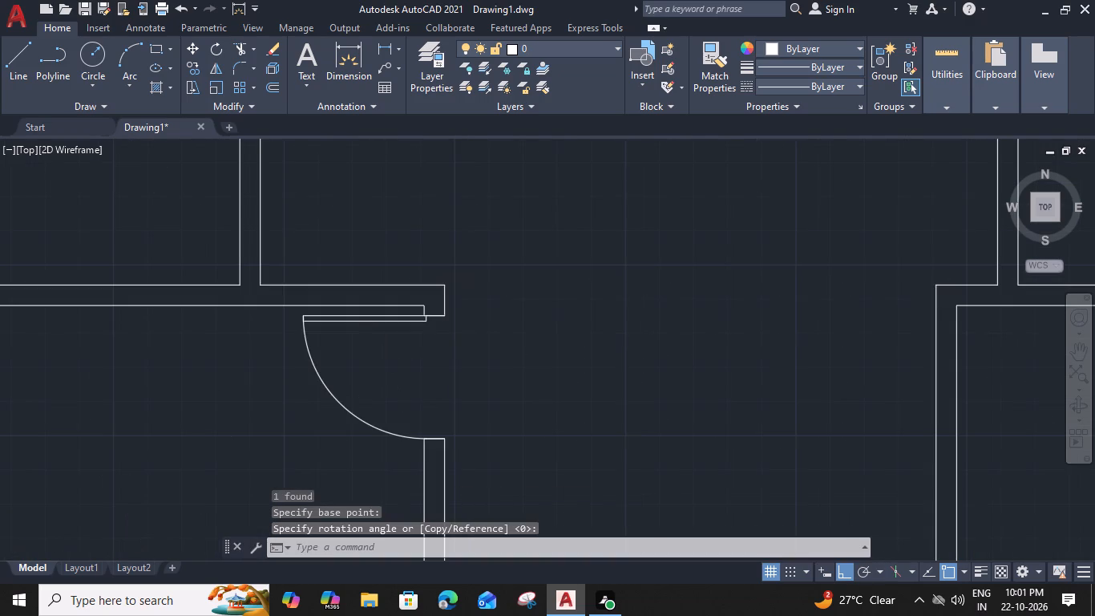
# Copy the rotated door by its upper hinge corner to the upper jamb corner of the right middle room's opening.
pyautogui.click(390, 370)
pyautogui.write('co')
pyautogui.press('space')
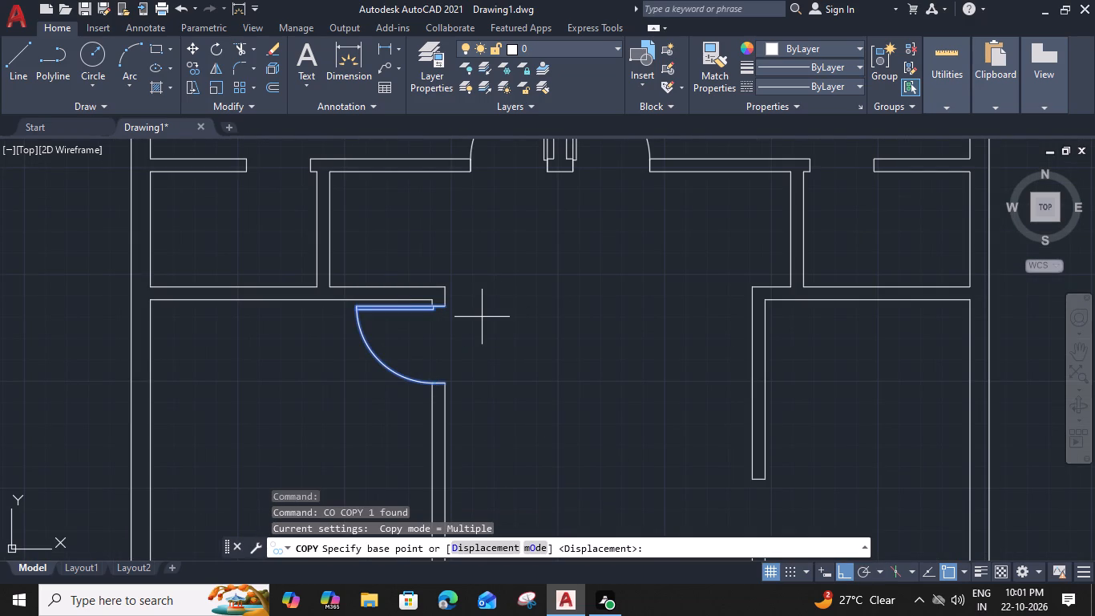
pyautogui.click(448, 308)
pyautogui.moveTo(608, 405); pyautogui.dragTo(570, 334, button='middle')
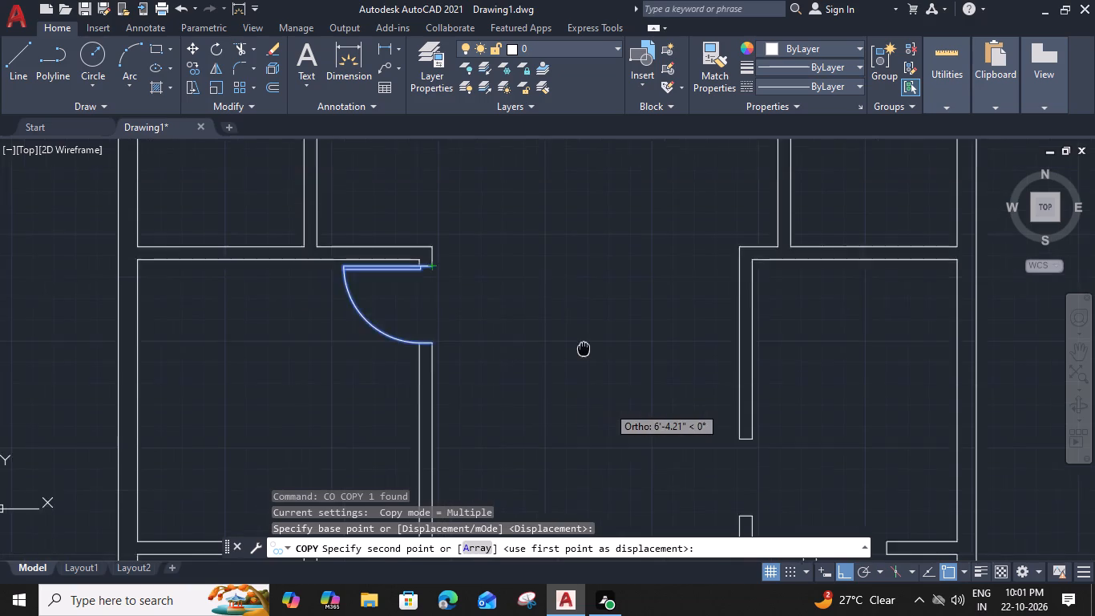
pyautogui.moveTo(570, 334); pyautogui.dragTo(492, 288, button='middle')
pyautogui.click(653, 362)
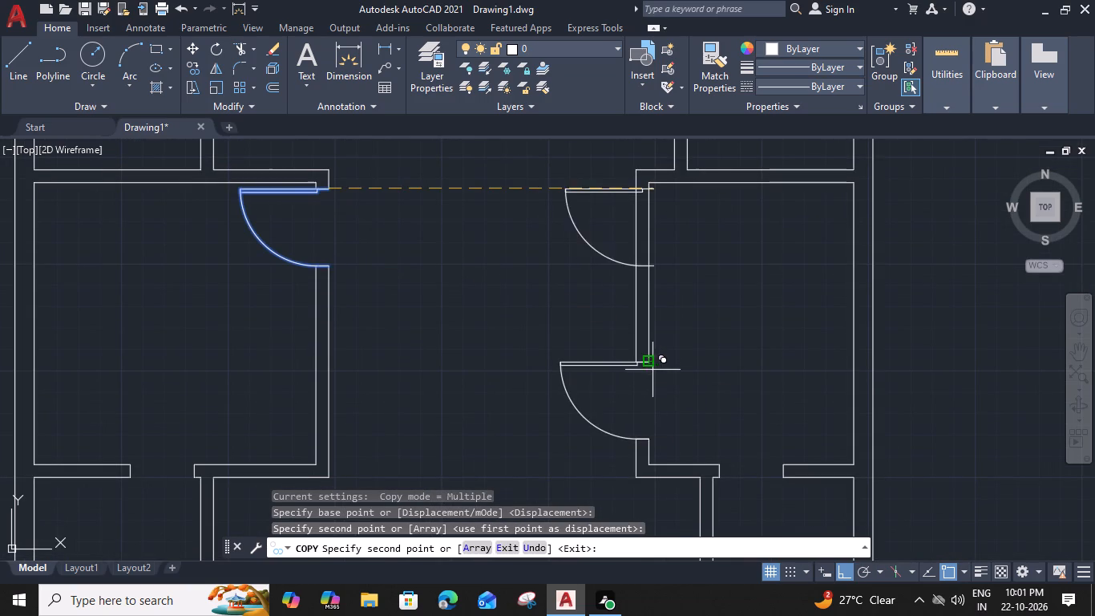
pyautogui.moveTo(519, 430); pyautogui.dragTo(496, 253, button='middle')
pyautogui.moveTo(683, 399); pyautogui.dragTo(618, 205, button='middle')
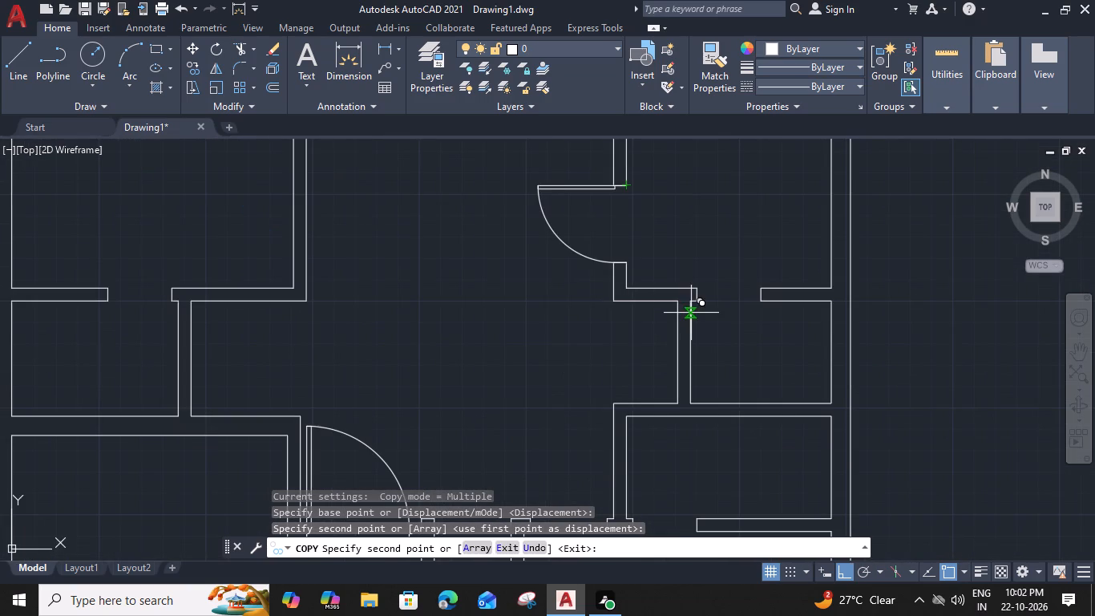
pyautogui.moveTo(614, 228); pyautogui.dragTo(550, 480, button='middle')
pyautogui.press('Escape')
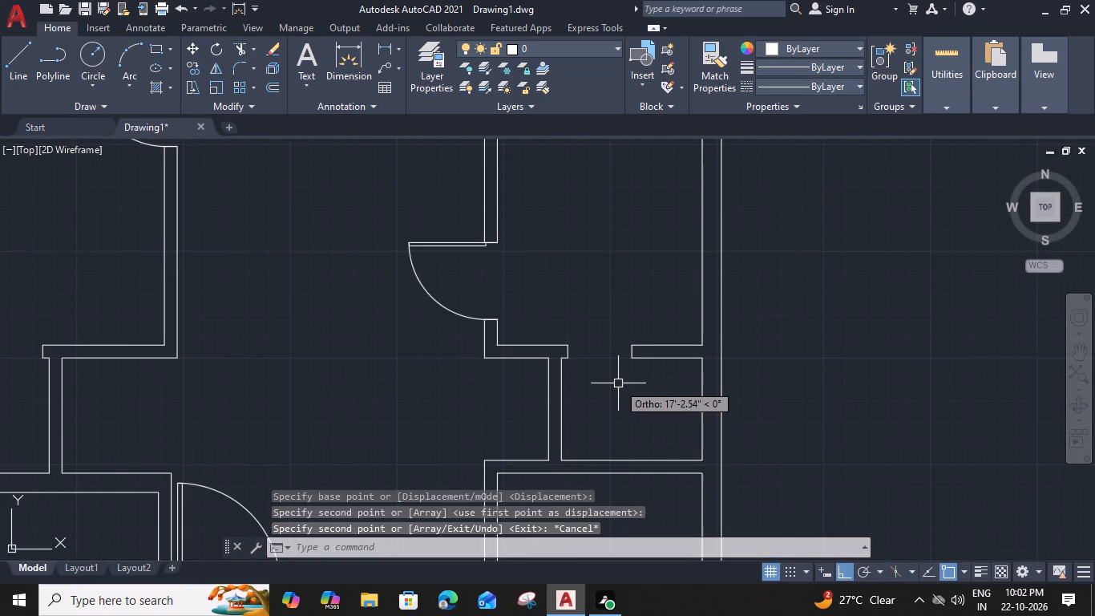
# Flip the right middle room's door both ways so it swings into the room and hinges at the lower jamb.
pyautogui.click(419, 286)
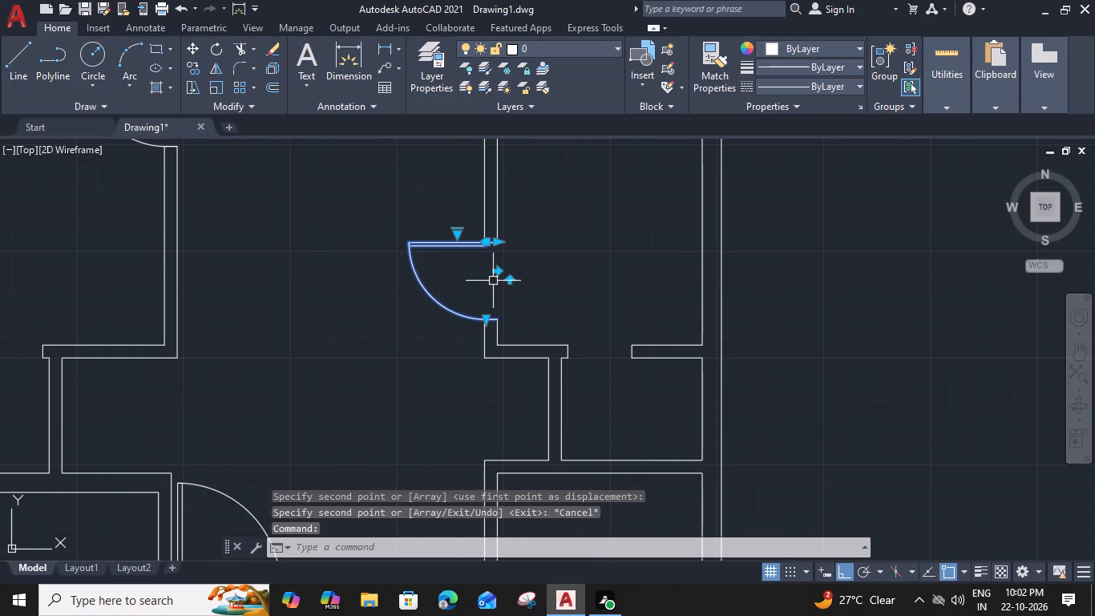
pyautogui.click(497, 271)
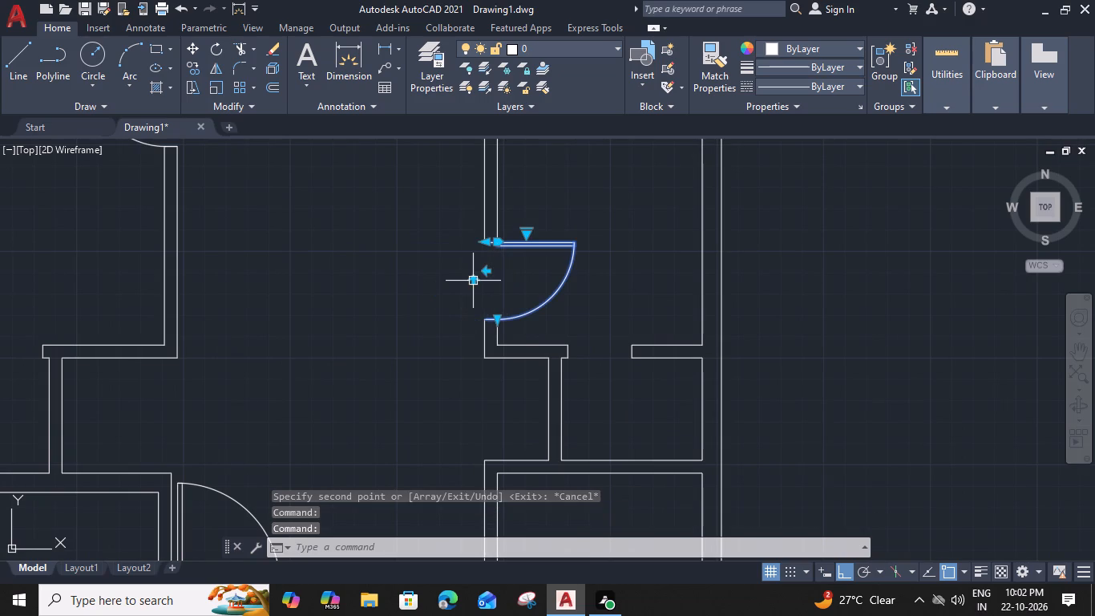
pyautogui.click(475, 282)
pyautogui.press('Escape')
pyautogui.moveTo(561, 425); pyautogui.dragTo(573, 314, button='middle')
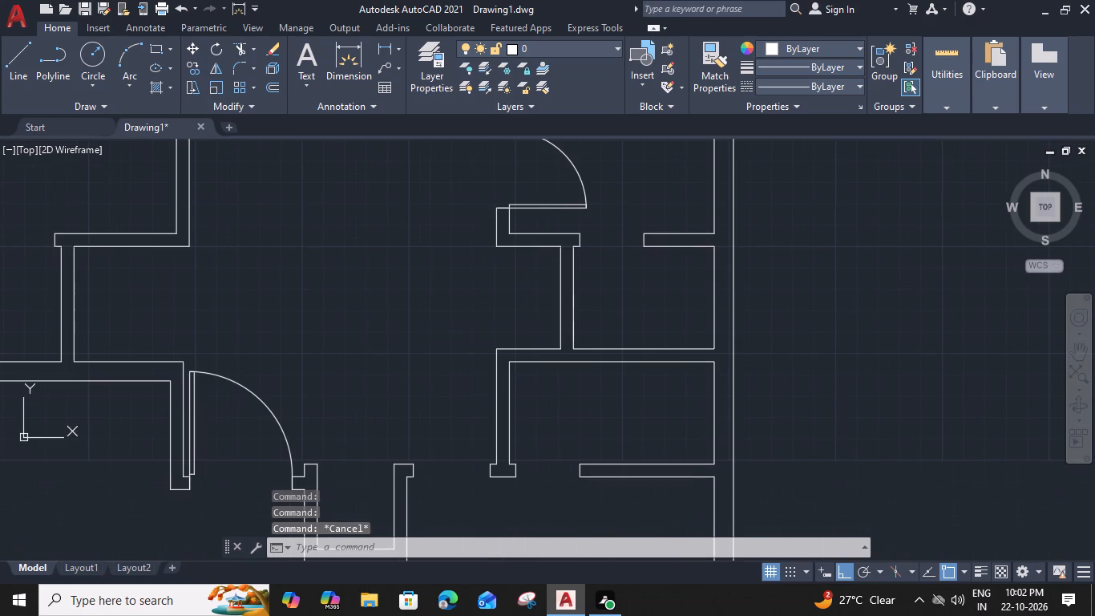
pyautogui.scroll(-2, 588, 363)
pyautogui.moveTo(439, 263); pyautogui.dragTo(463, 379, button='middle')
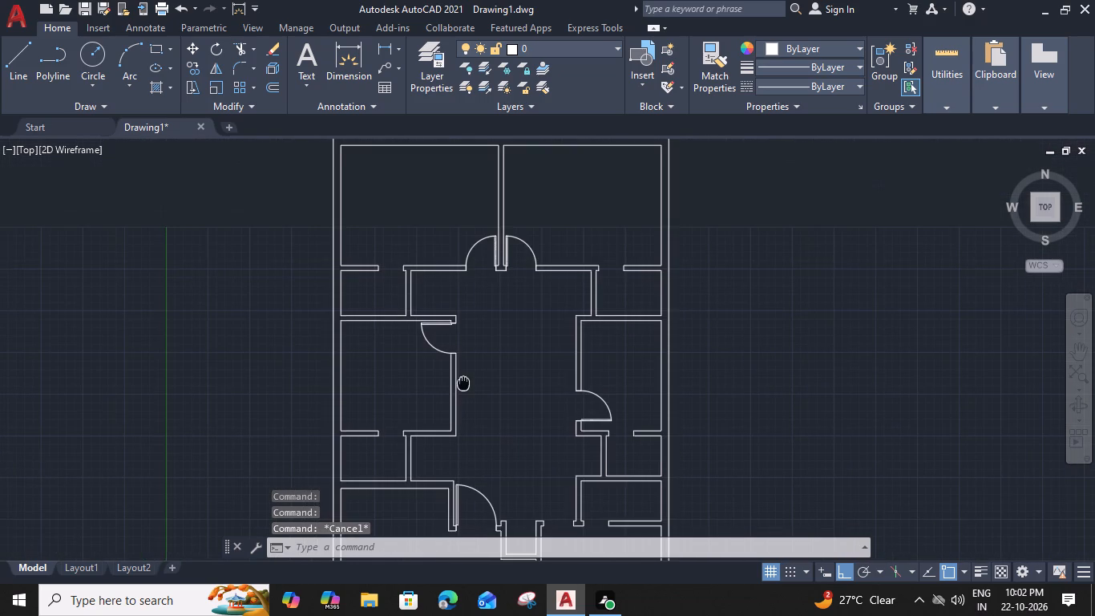
# Copy the door right of the central partition by its lower hinge corner to the left jamb's lower corner at the lower right room's wide opening.
pyautogui.click(471, 243)
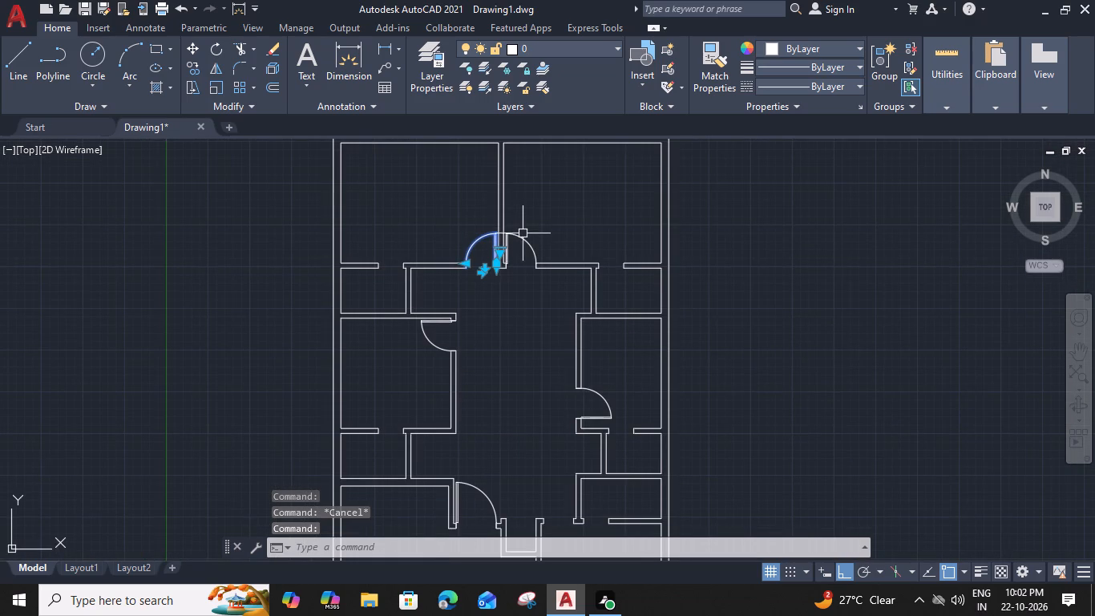
pyautogui.click(524, 239)
pyautogui.press('c')
pyautogui.write('o')
pyautogui.press('space')
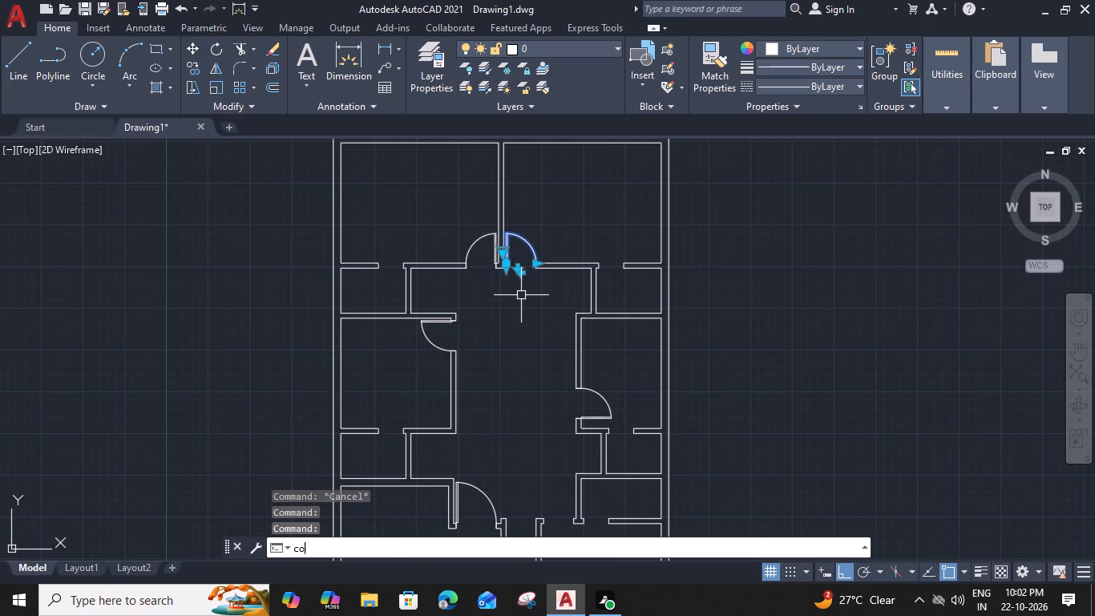
pyautogui.scroll(3, 515, 290)
pyautogui.moveTo(491, 239); pyautogui.dragTo(494, 246)
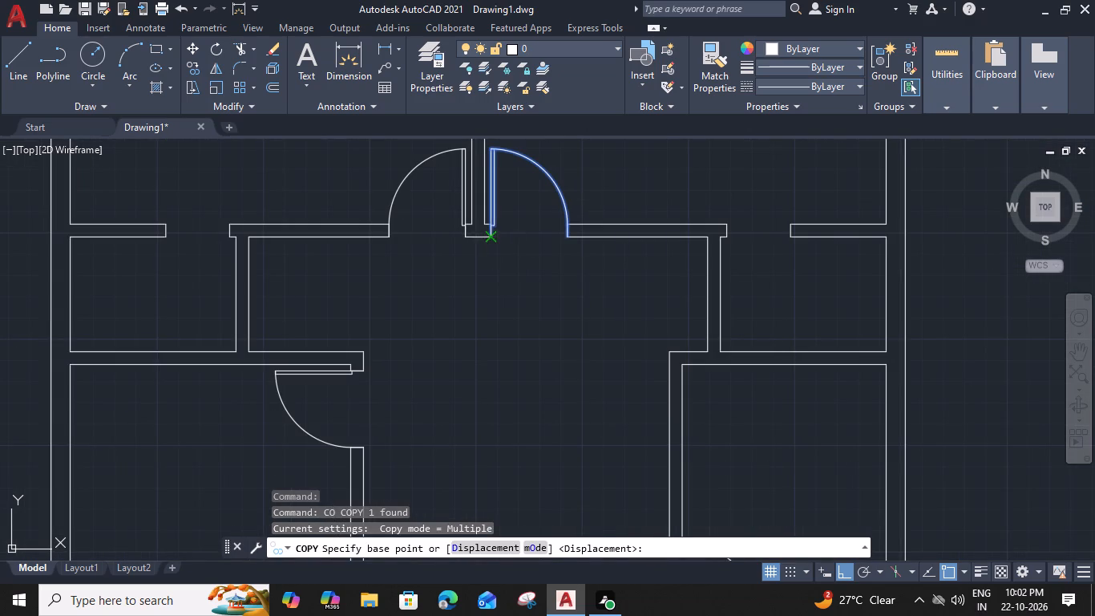
pyautogui.scroll(-3, 503, 427)
pyautogui.moveTo(504, 419); pyautogui.dragTo(479, 263, button='middle')
pyautogui.scroll(4, 502, 385)
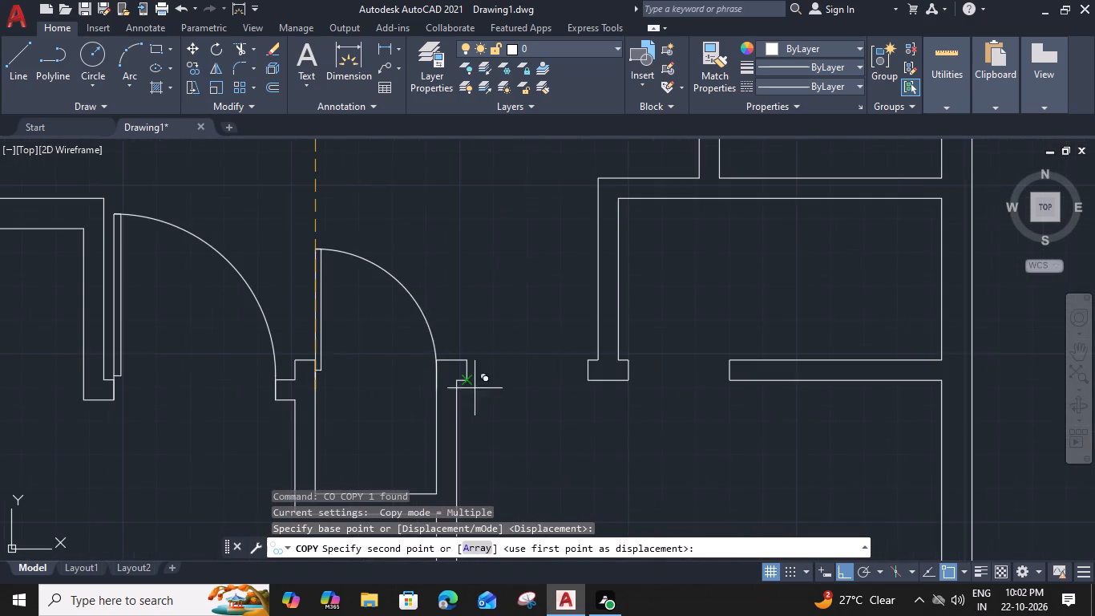
pyautogui.click(473, 376)
pyautogui.press('Escape')
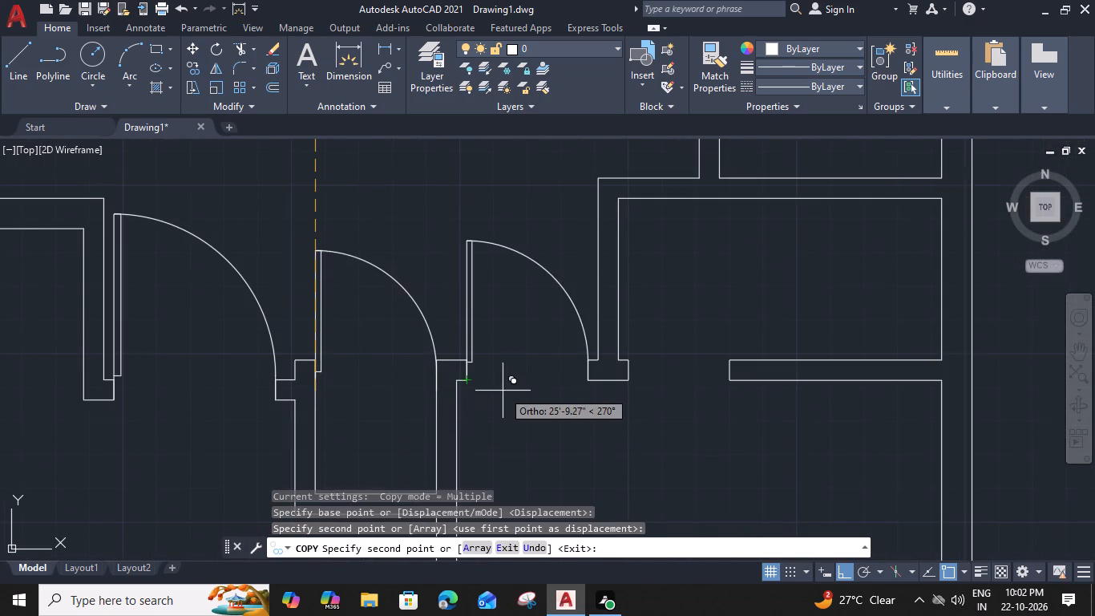
# Flip the copied door vertically so it swings down into the lower right room.
pyautogui.moveTo(489, 284); pyautogui.dragTo(465, 302)
pyautogui.click(438, 323)
pyautogui.click(511, 380)
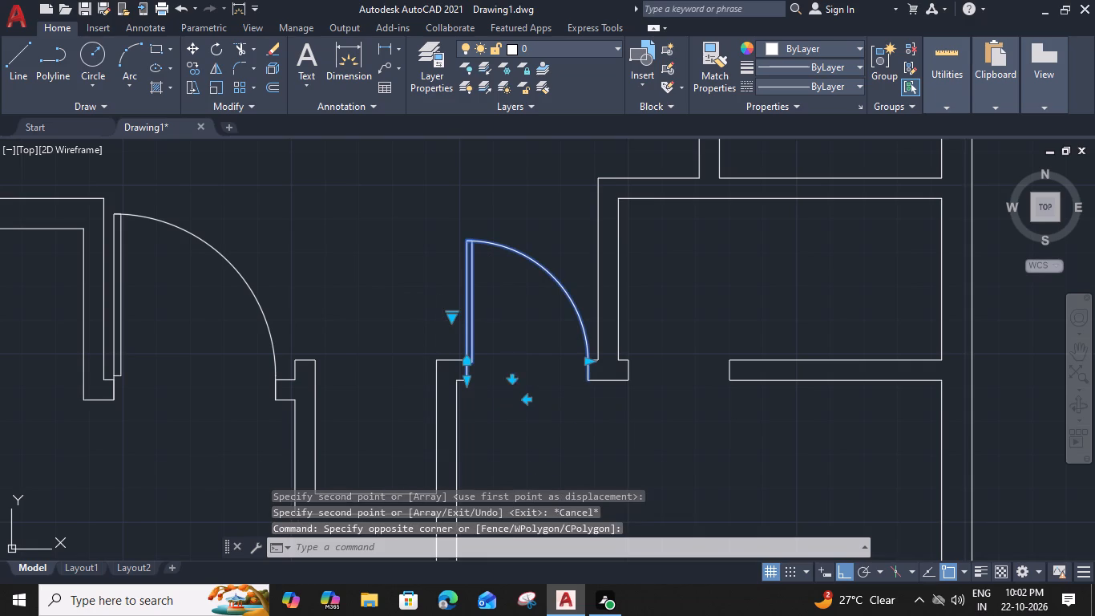
pyautogui.moveTo(536, 375); pyautogui.dragTo(529, 297, button='middle')
pyautogui.press('Escape')
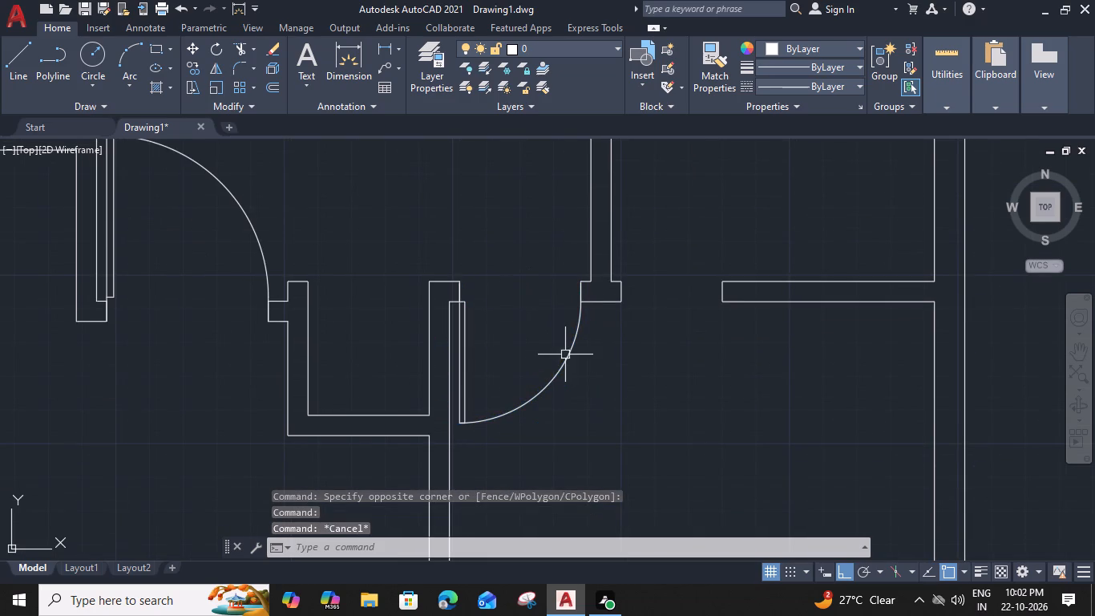
# Copy the flipped door by its upper hinge corner to the left jamb's upper corner of the adjacent narrower opening on the right.
pyautogui.moveTo(593, 345); pyautogui.dragTo(583, 349)
pyautogui.click(529, 371)
pyautogui.press('c')
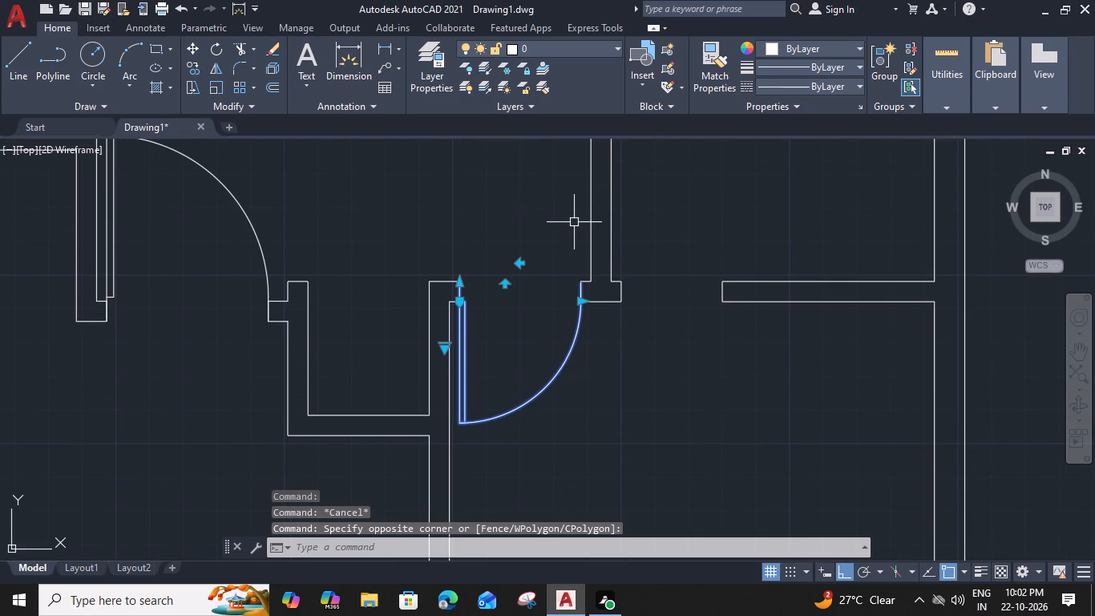
pyautogui.press('o')
pyautogui.press('space')
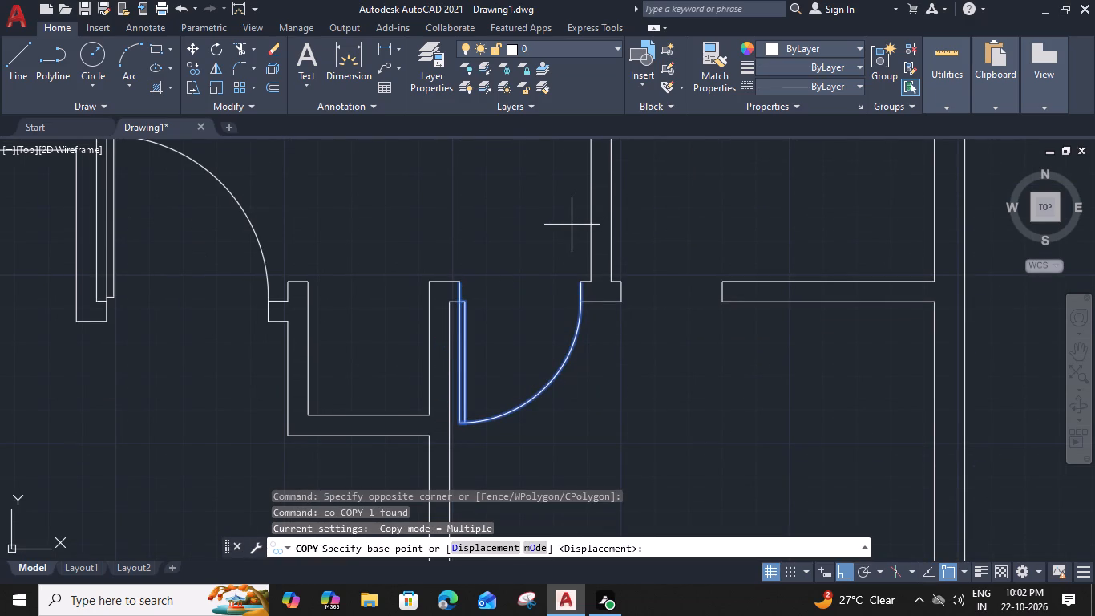
pyautogui.click(456, 283)
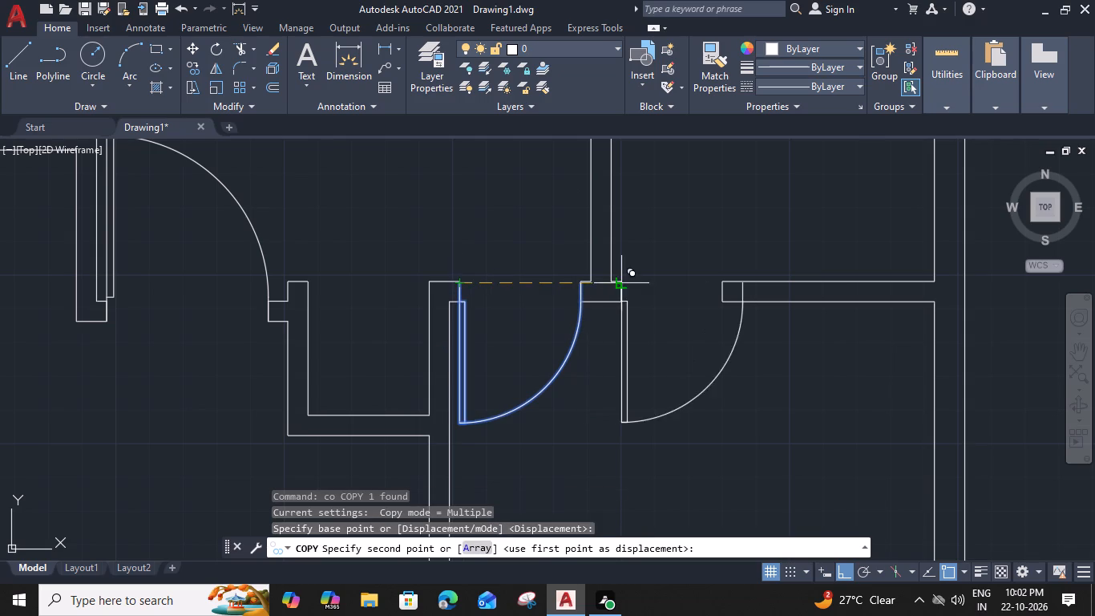
pyautogui.click(621, 281)
pyautogui.press('Escape')
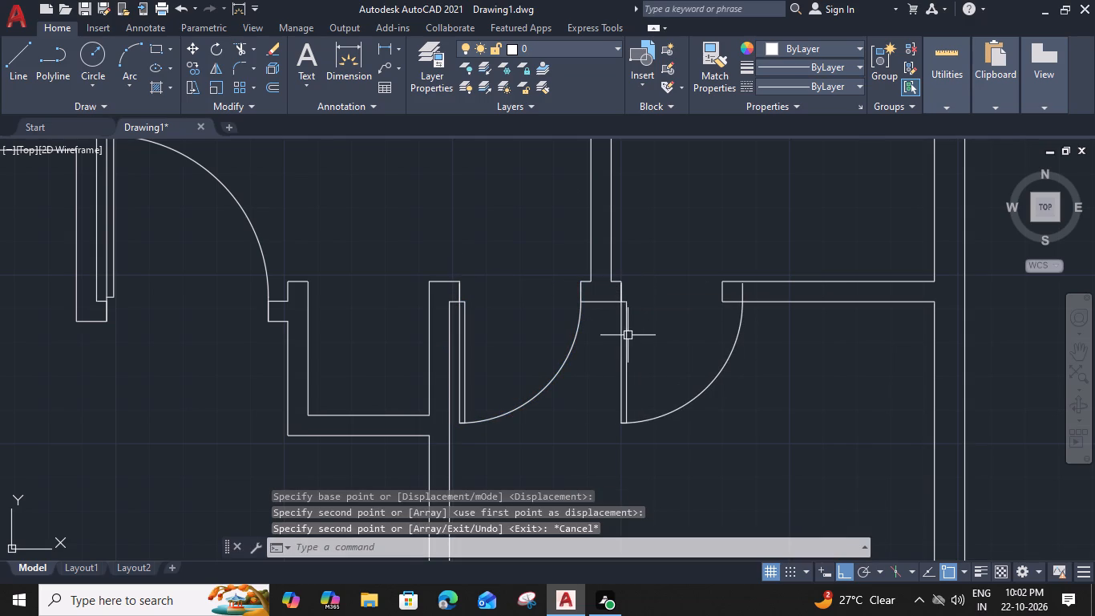
# Flip the door in the narrower opening vertically so it swings up into the small room above.
pyautogui.moveTo(637, 331); pyautogui.dragTo(631, 344)
pyautogui.click(617, 367)
pyautogui.click(665, 285)
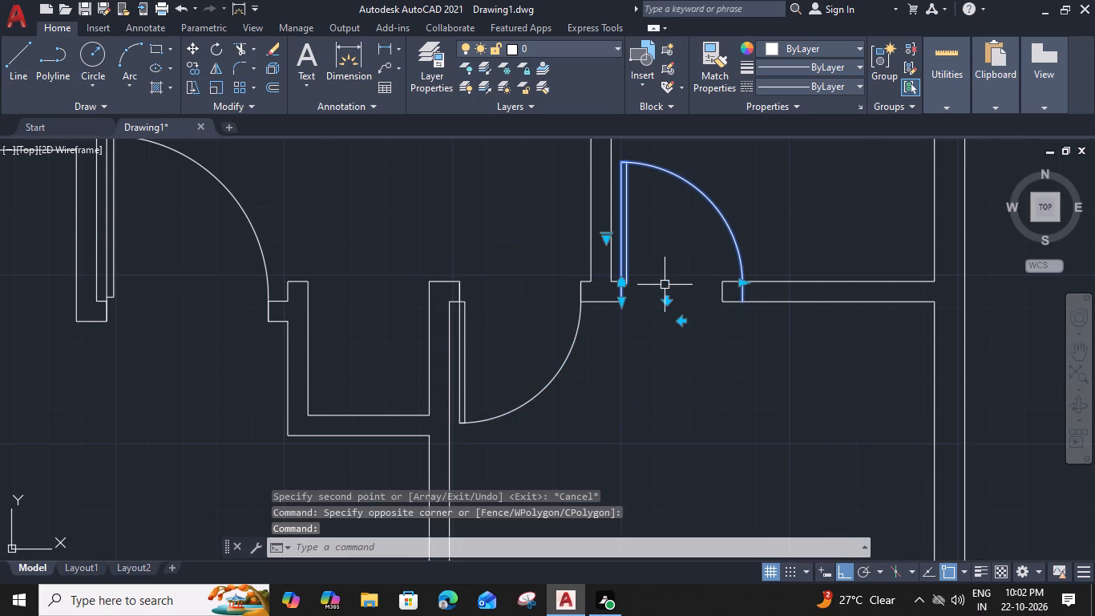
# Scale that door by reference from its lower hinge corner, fitting its width to the opening's opposite jamb.
pyautogui.press('s')
pyautogui.press('c')
pyautogui.press('space')
pyautogui.scroll(2, 621, 311)
pyautogui.click(623, 286)
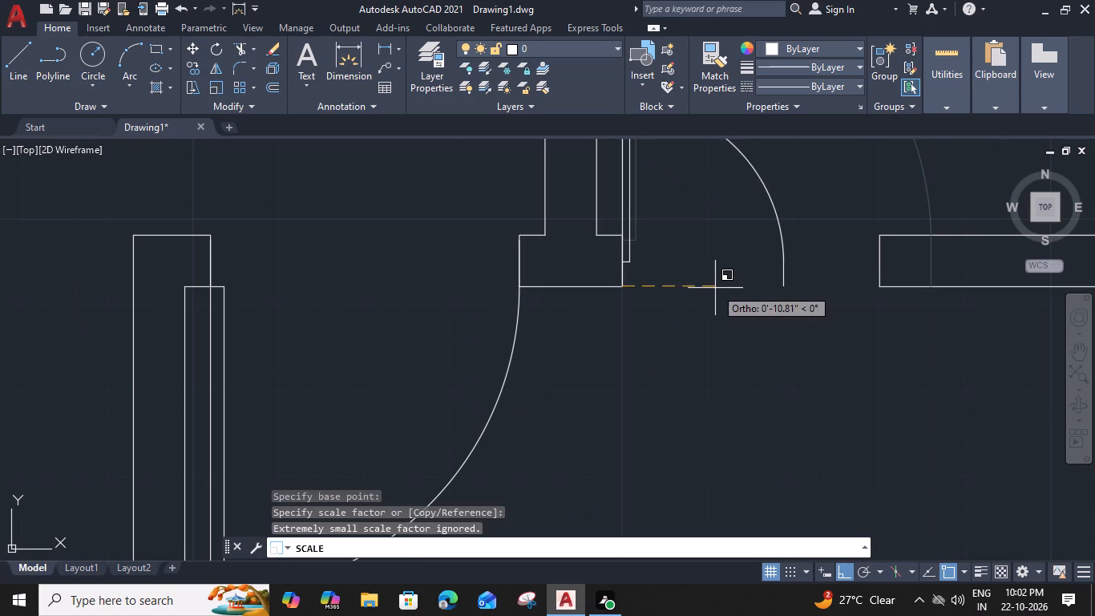
pyautogui.press('r')
pyautogui.press('space')
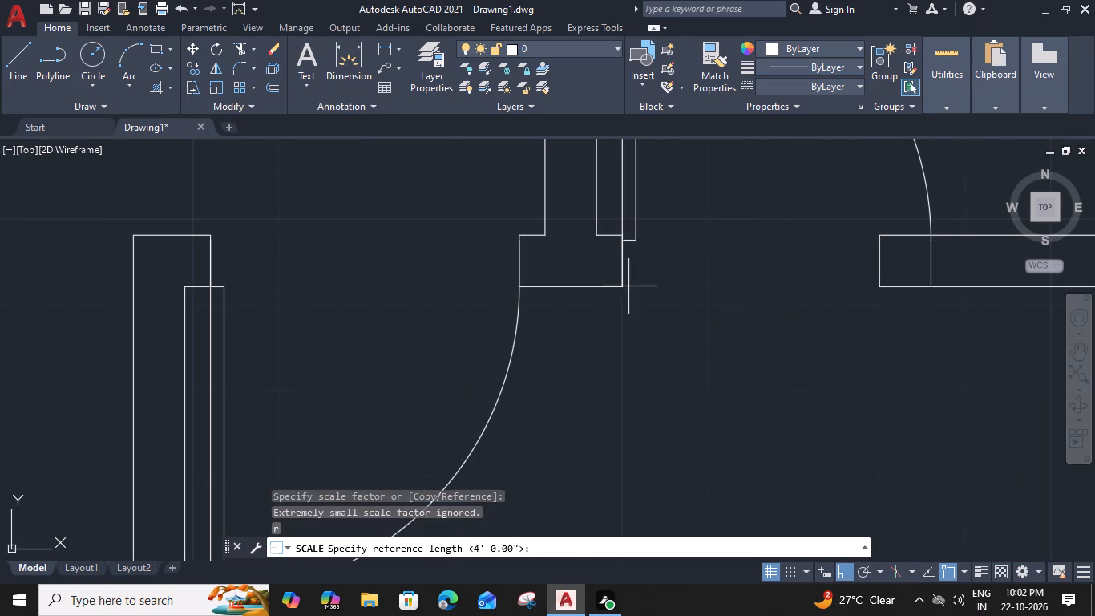
pyautogui.click(621, 286)
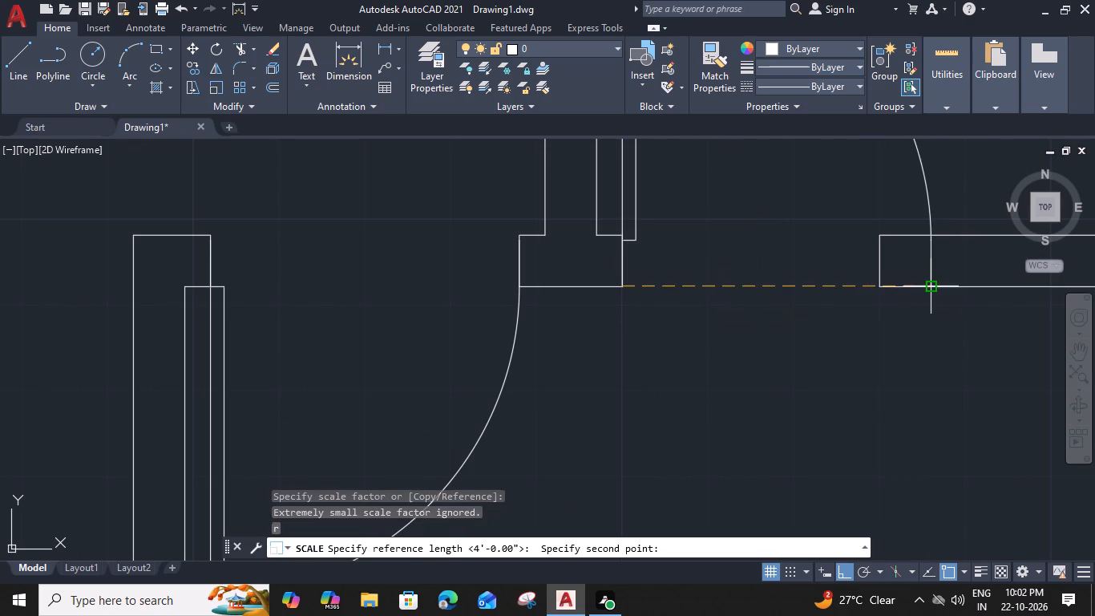
pyautogui.click(931, 287)
pyautogui.click(879, 291)
# Copy the scaled door by its lower hinge corner to the left jamb of the opening below the right middle room.
pyautogui.scroll(-4, 860, 298)
pyautogui.moveTo(817, 302); pyautogui.dragTo(774, 344, button='middle')
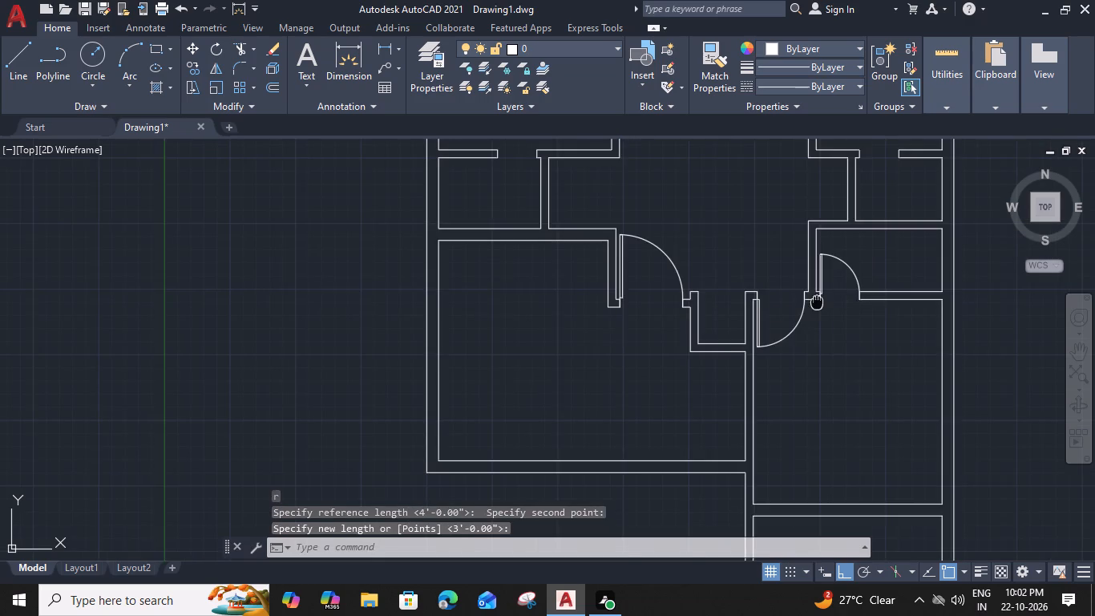
pyautogui.moveTo(774, 344); pyautogui.dragTo(680, 417, button='middle')
pyautogui.click(699, 371)
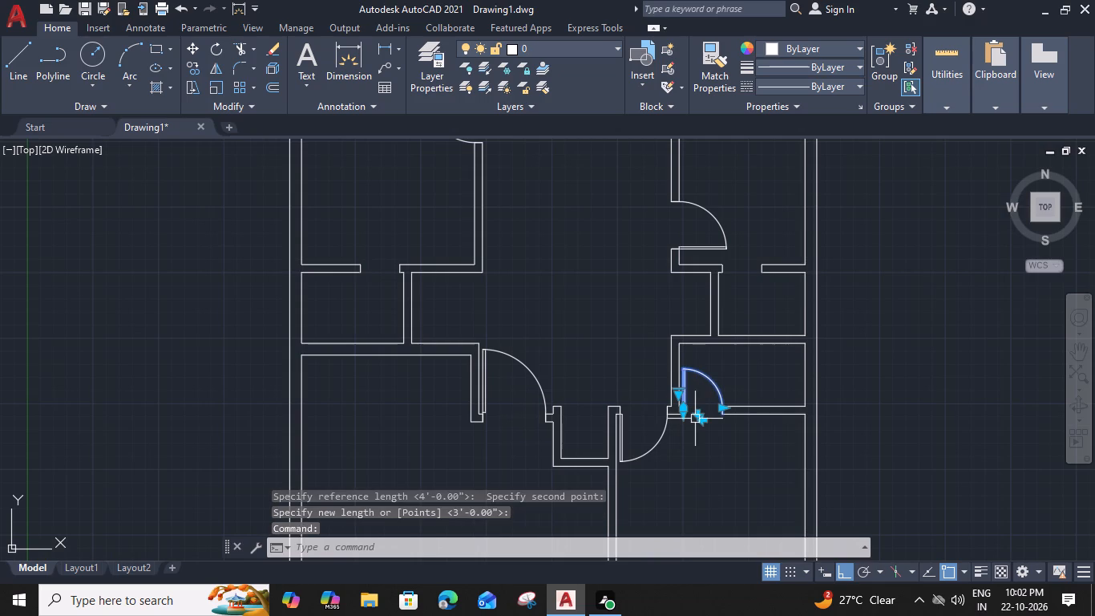
pyautogui.press('c')
pyautogui.write('9o')
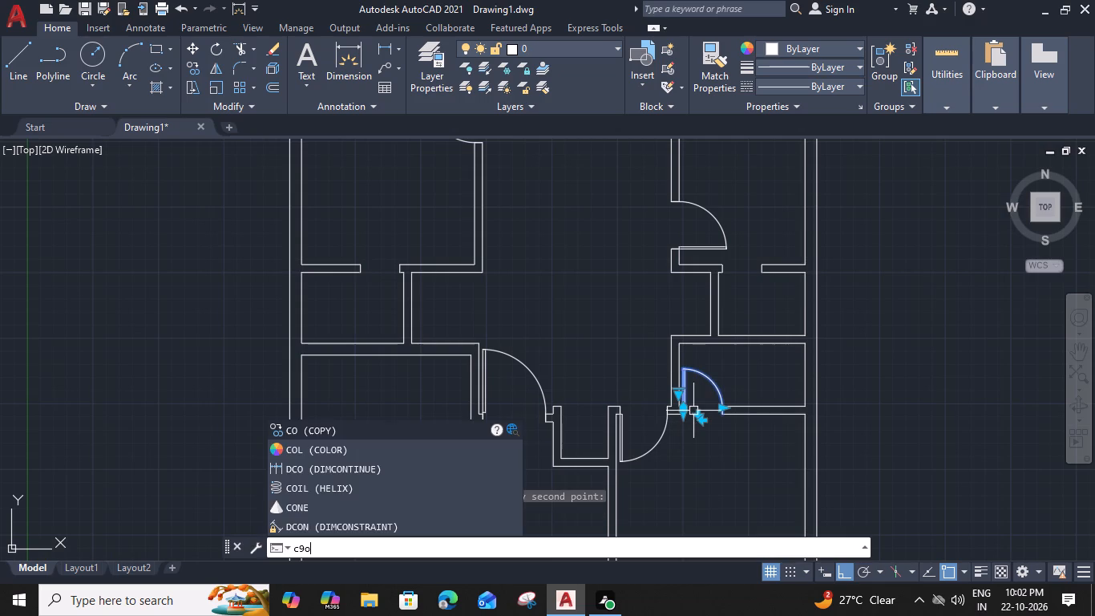
pyautogui.press('BackSpace')
pyautogui.press('BackSpace')
pyautogui.write('o')
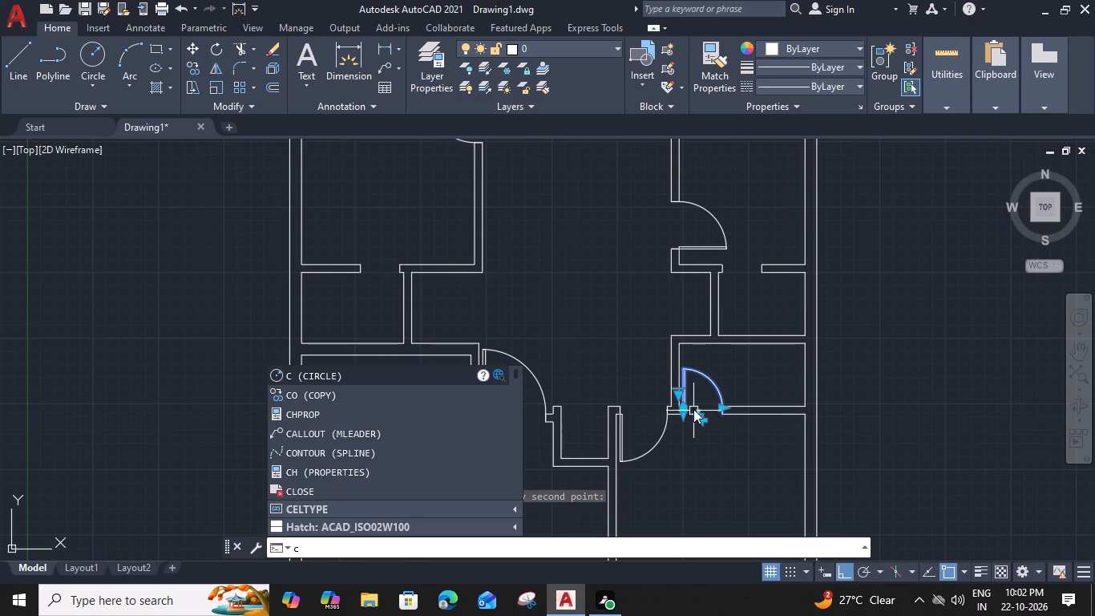
pyautogui.press('space')
pyautogui.scroll(2, 693, 409)
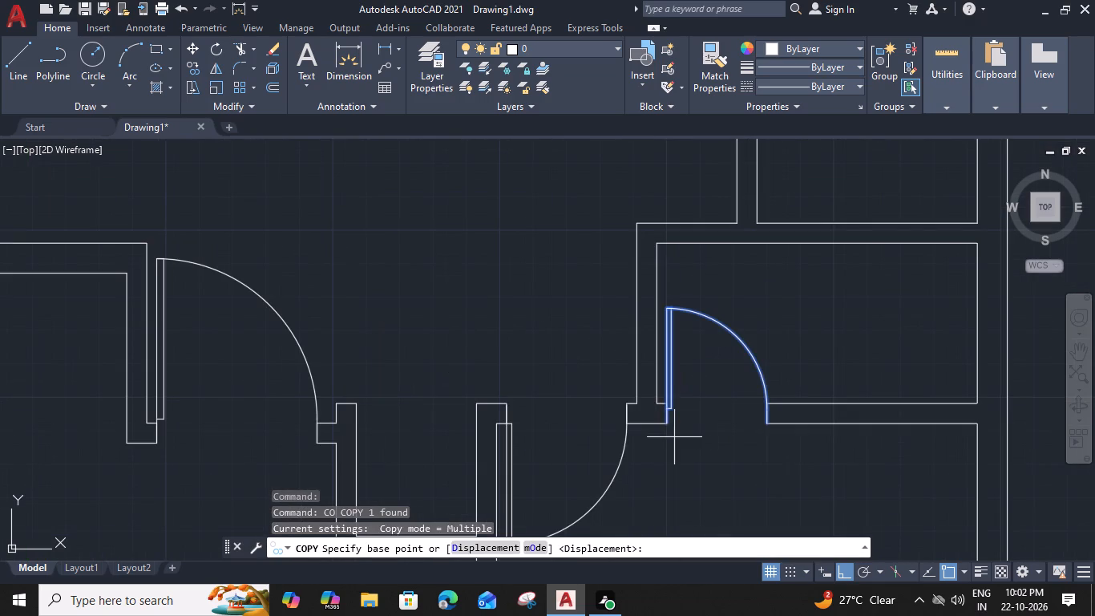
pyautogui.click(665, 423)
pyautogui.moveTo(742, 282); pyautogui.dragTo(573, 485, button='middle')
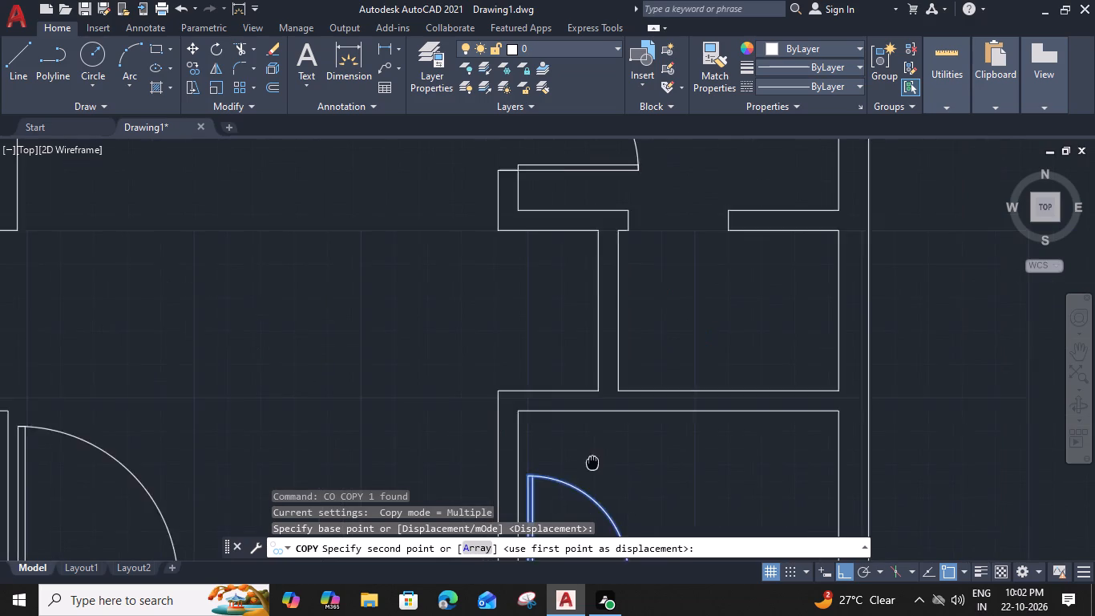
pyautogui.click(595, 273)
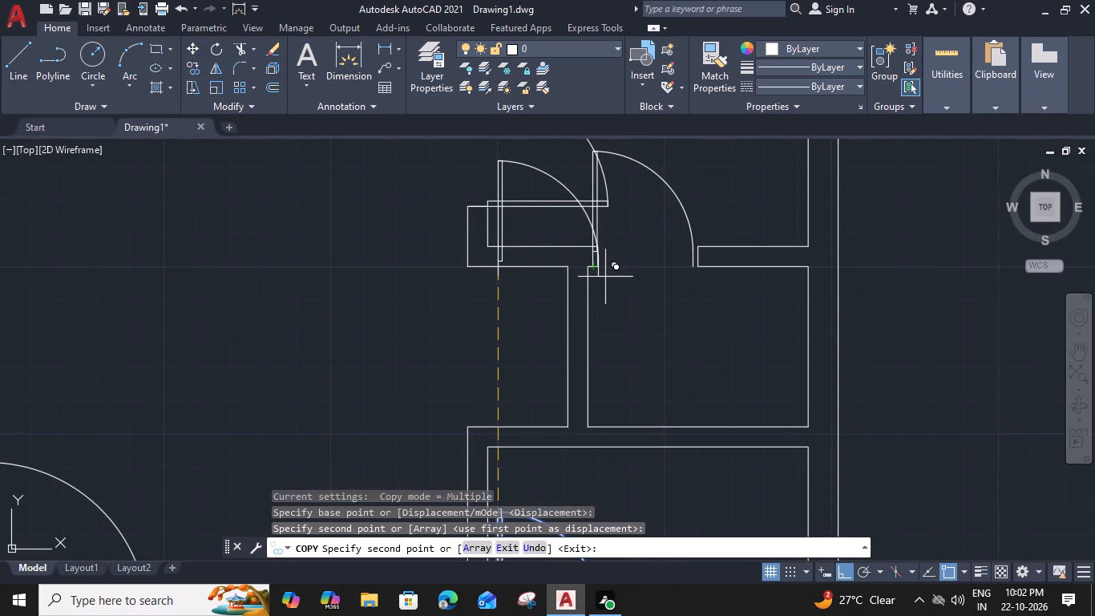
pyautogui.press('Escape')
# Move the copied door by its lower hinge corner onto the lower corner of the left jamb so it fits the opening.
pyautogui.click(605, 228)
pyautogui.click(561, 237)
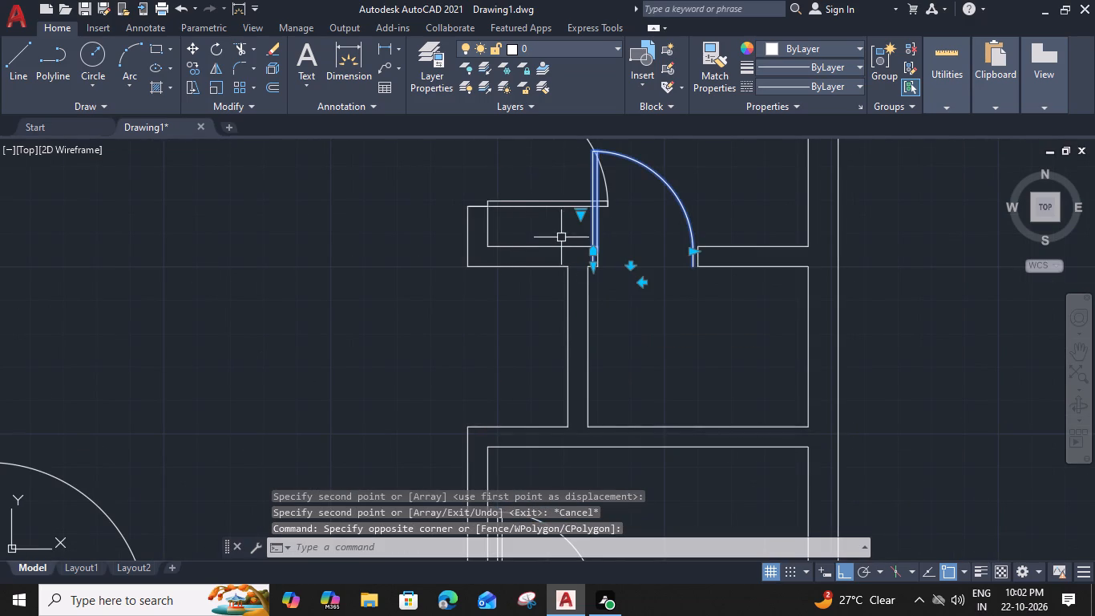
pyautogui.write('m')
pyautogui.press('space')
pyautogui.scroll(3, 589, 277)
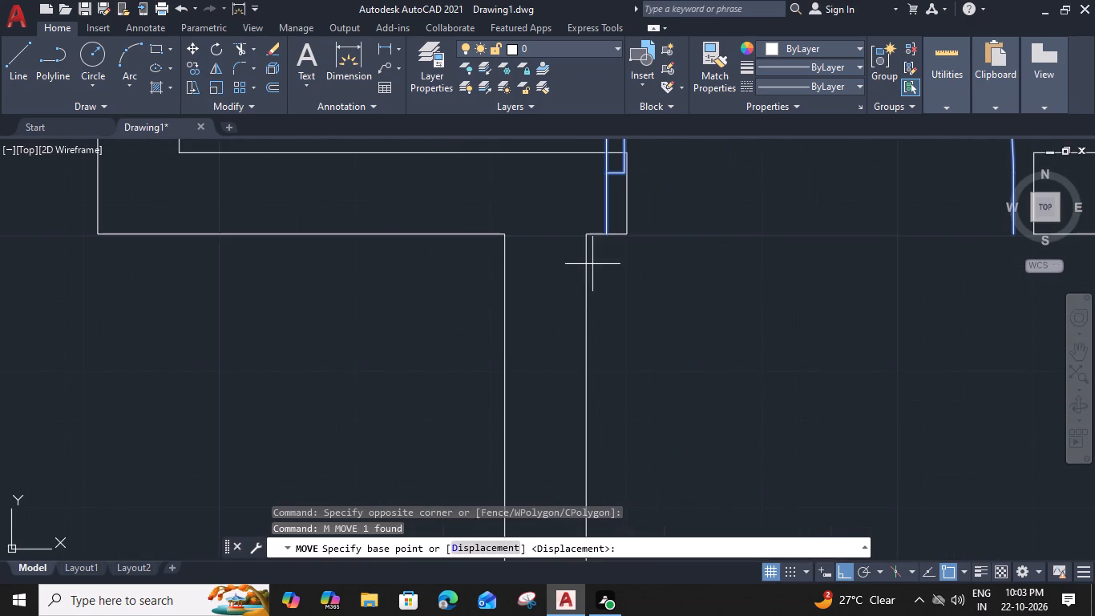
pyautogui.click(604, 234)
pyautogui.click(624, 235)
pyautogui.scroll(-4, 639, 245)
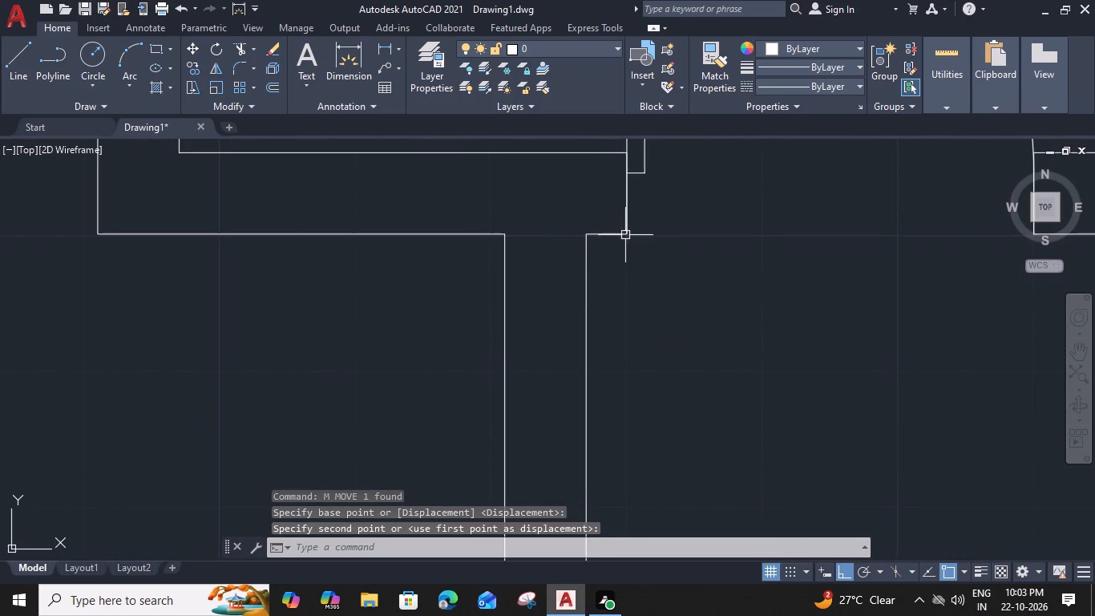
# Flip the door vertically so it swings down into the small room below the right middle room.
pyautogui.moveTo(705, 275); pyautogui.dragTo(646, 314, button='middle')
pyautogui.click(577, 259)
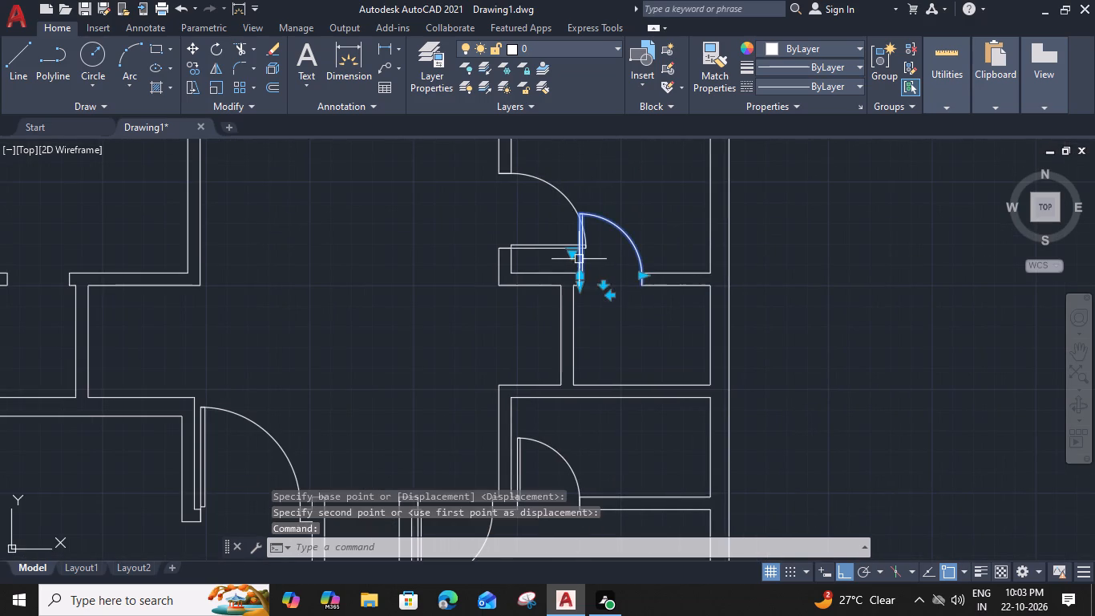
pyautogui.click(604, 285)
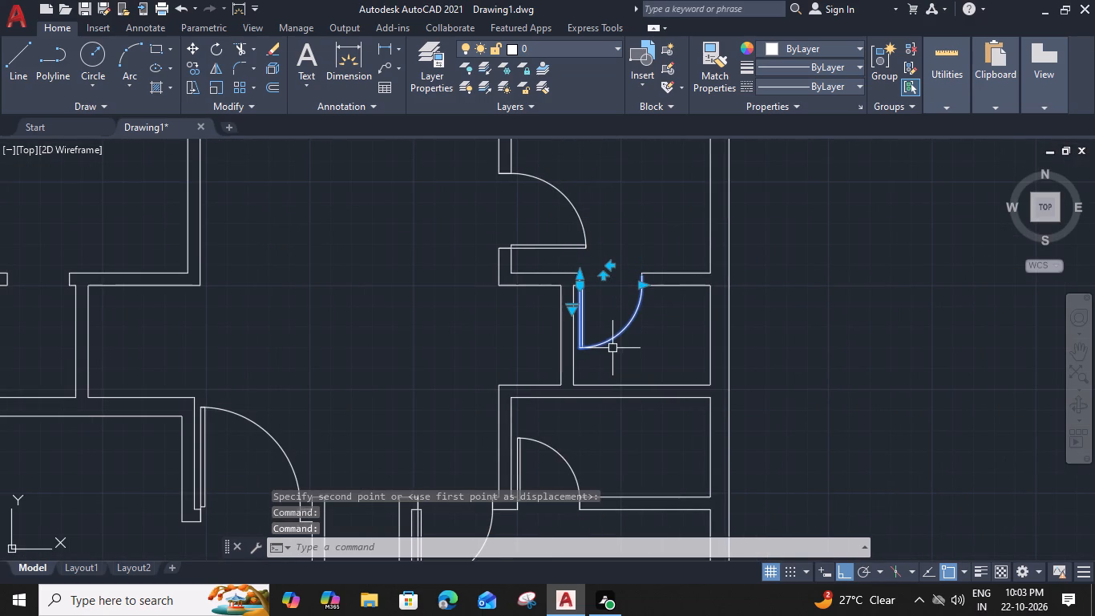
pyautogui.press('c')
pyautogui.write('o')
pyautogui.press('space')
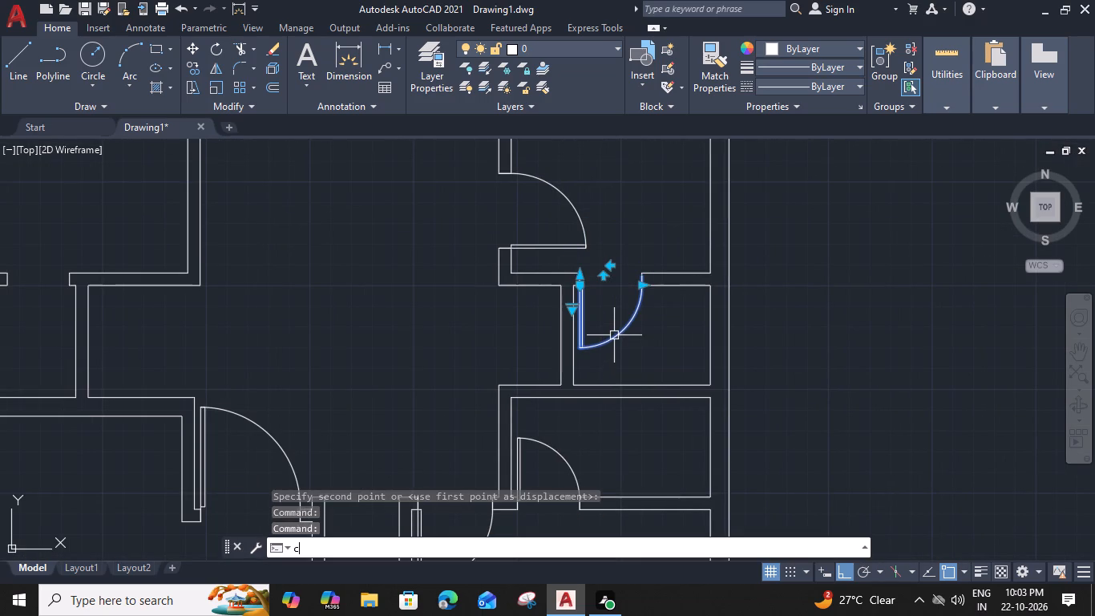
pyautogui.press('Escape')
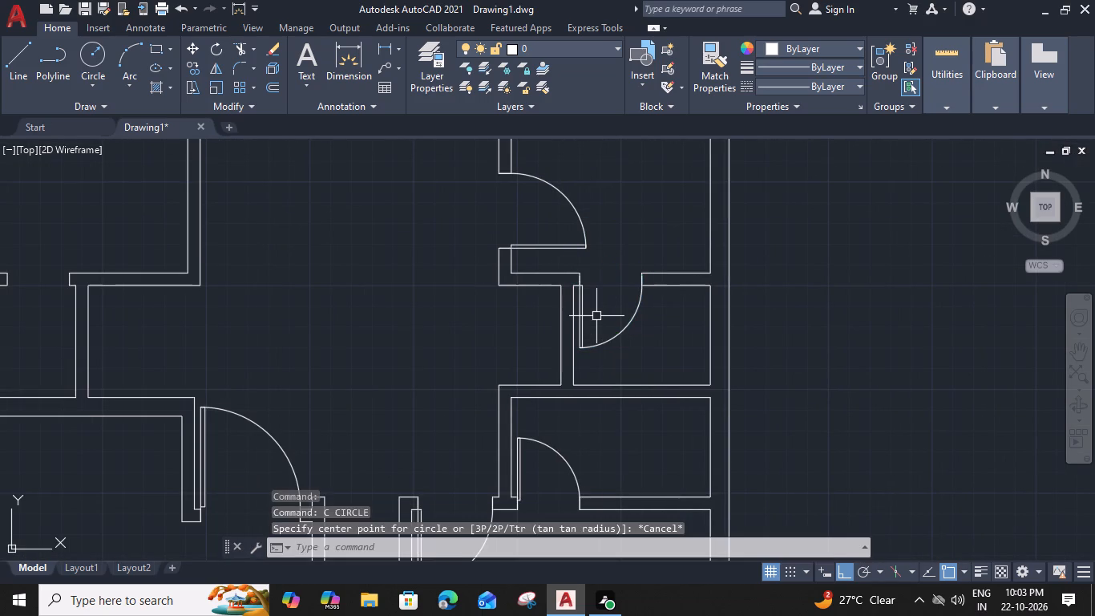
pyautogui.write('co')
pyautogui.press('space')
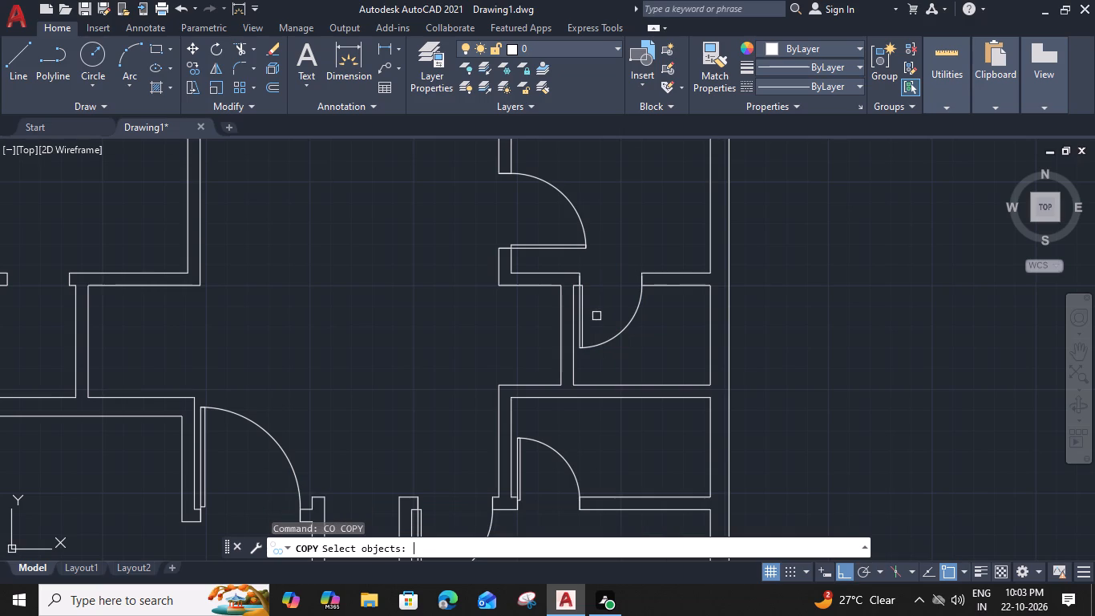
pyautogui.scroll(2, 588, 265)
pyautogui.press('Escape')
# Copy the door below the right middle room by its upper hinge end to the left jamb of the upper right small room's opening.
pyautogui.moveTo(737, 387); pyautogui.dragTo(712, 395)
pyautogui.click(657, 424)
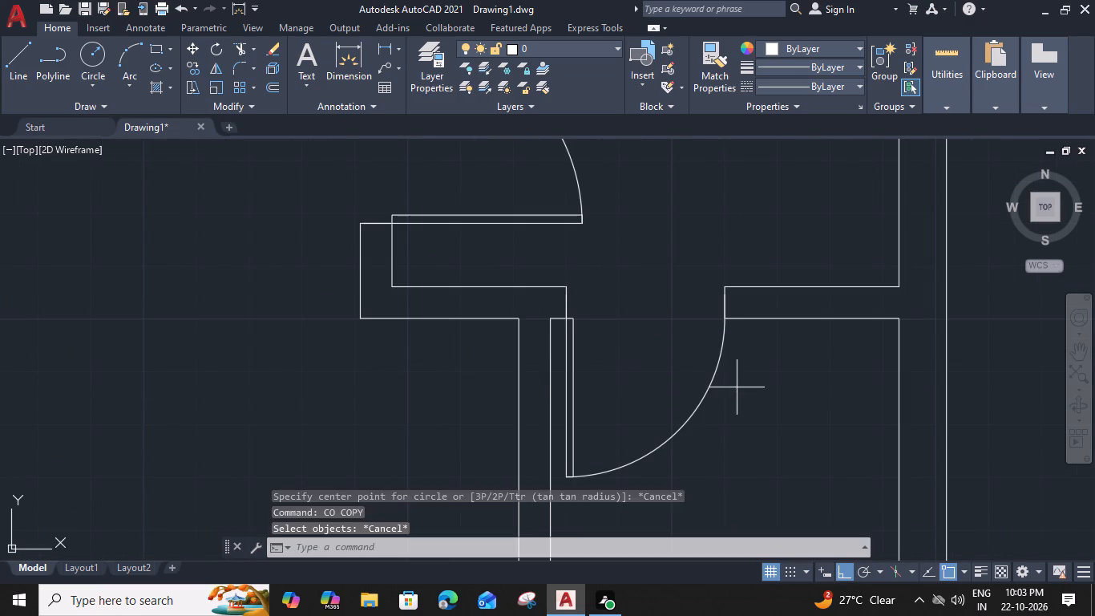
pyautogui.press('c')
pyautogui.press('o')
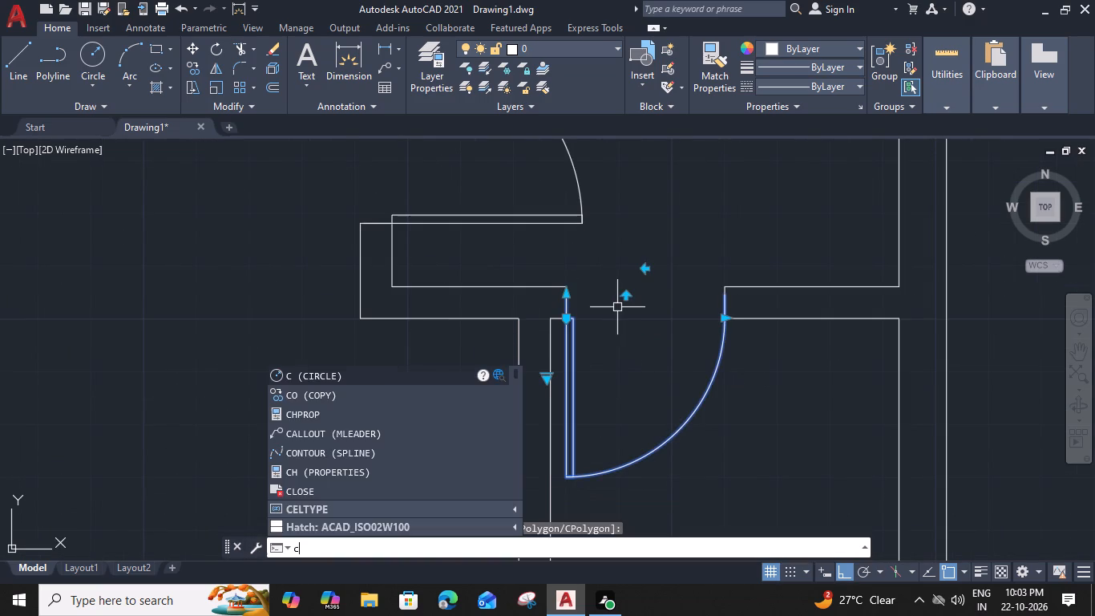
pyautogui.press('space')
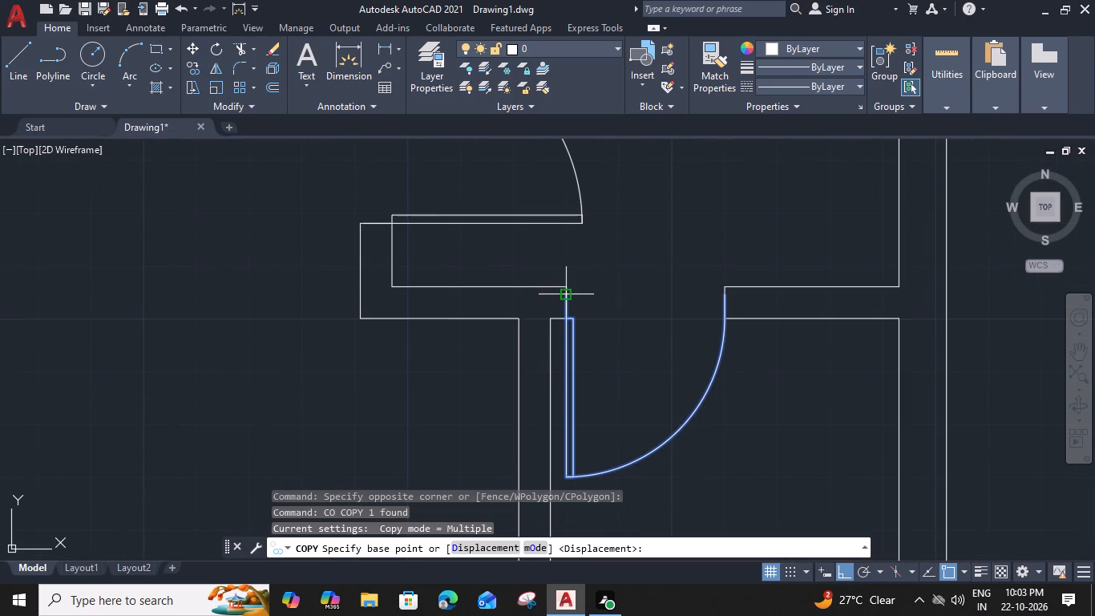
pyautogui.click(568, 296)
pyautogui.scroll(-3, 564, 282)
pyautogui.moveTo(568, 238); pyautogui.dragTo(577, 485, button='middle')
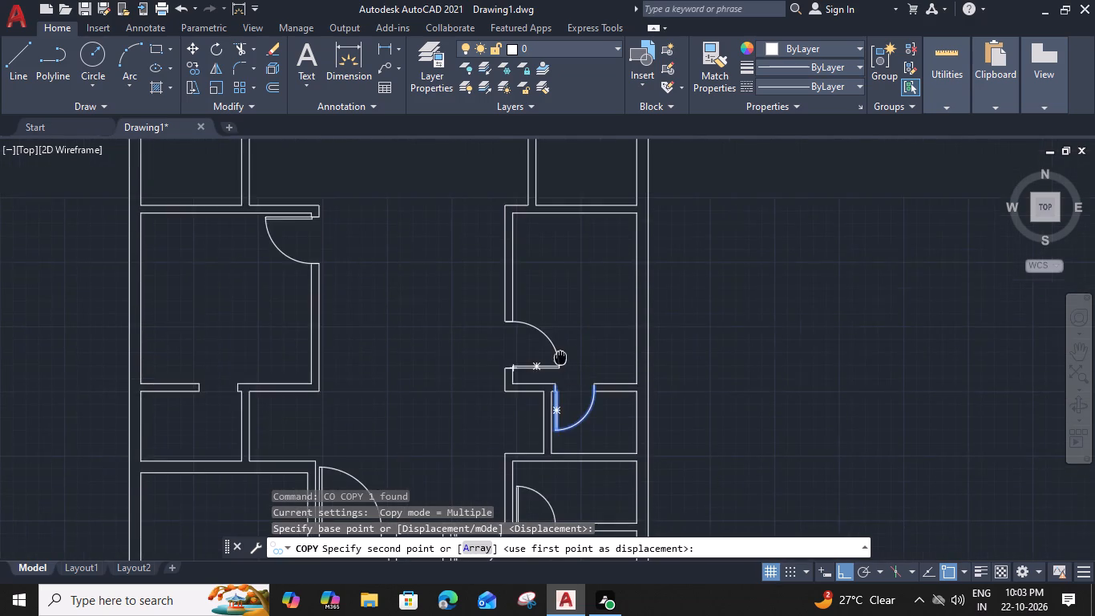
pyautogui.scroll(2, 567, 292)
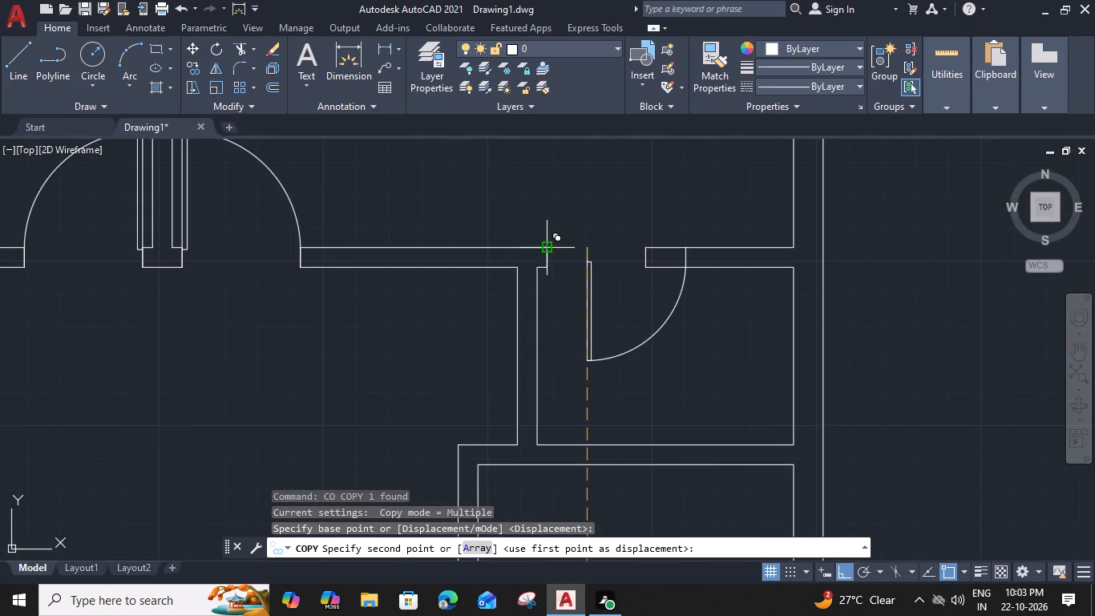
pyautogui.click(548, 247)
# Place two more copies of the door at the left jambs of the upper left and lower left small rooms' openings.
pyautogui.moveTo(399, 382); pyautogui.dragTo(836, 351, button='middle')
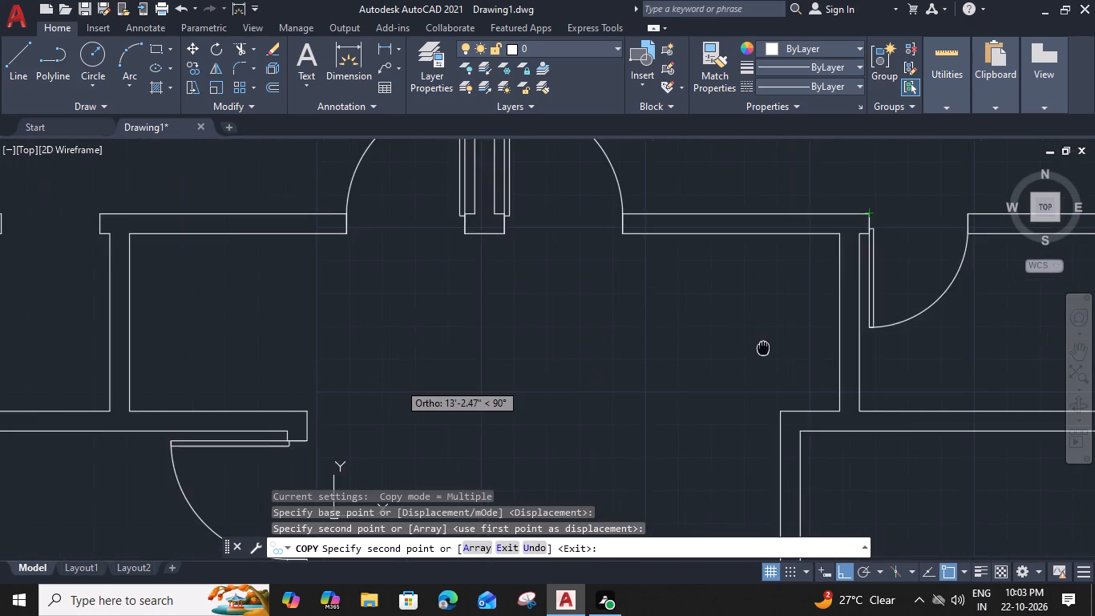
pyautogui.moveTo(363, 293); pyautogui.dragTo(819, 318, button='middle')
pyautogui.click(575, 242)
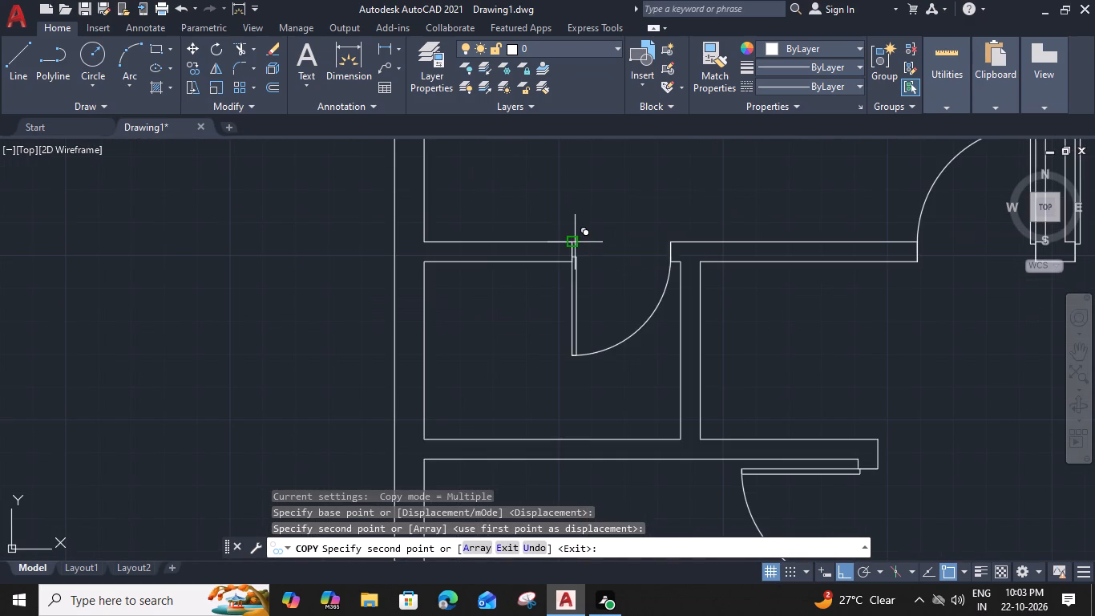
pyautogui.moveTo(588, 375); pyautogui.dragTo(547, 172, button='middle')
pyautogui.scroll(-2, 562, 225)
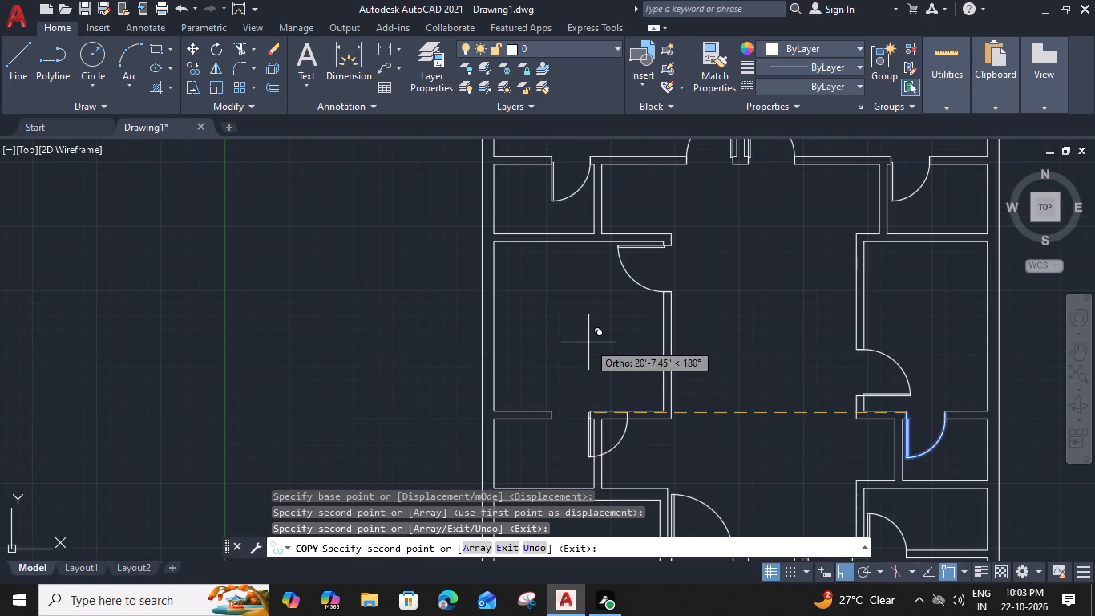
pyautogui.scroll(2, 550, 401)
pyautogui.click(556, 429)
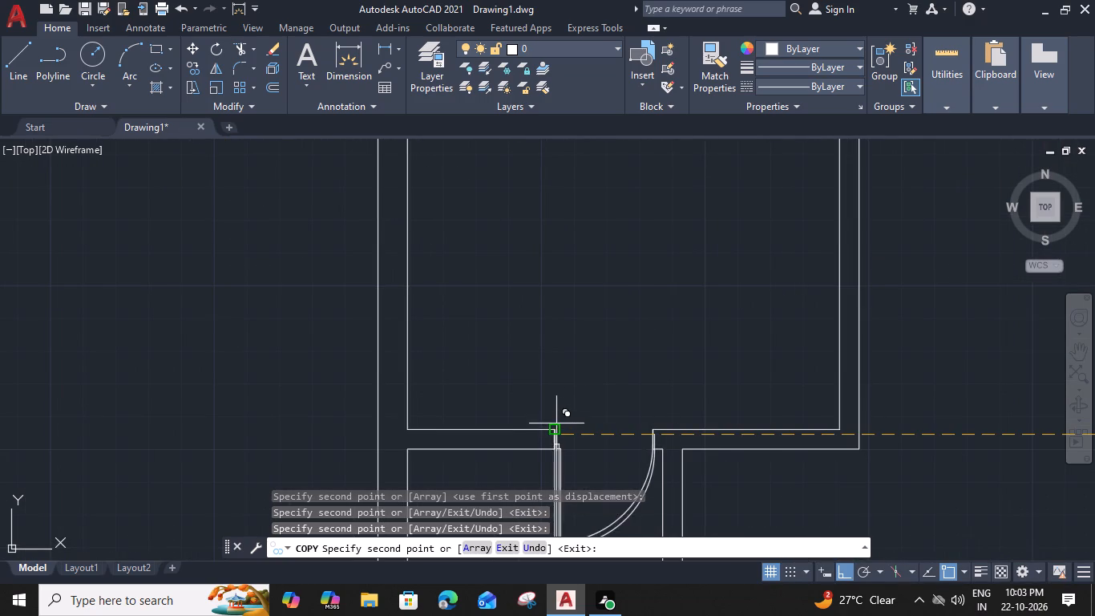
pyautogui.scroll(-3, 581, 300)
pyautogui.press('Escape')
# Flip the lower left small room's door horizontally so its hinge sits on the right jamb.
pyautogui.scroll(2, 590, 383)
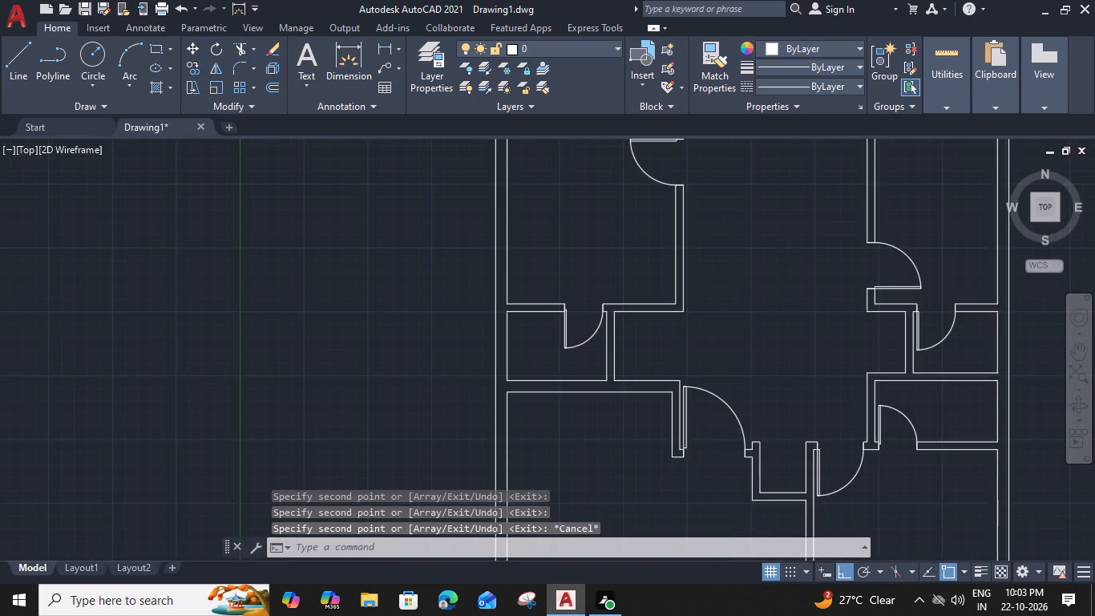
pyautogui.click(592, 313)
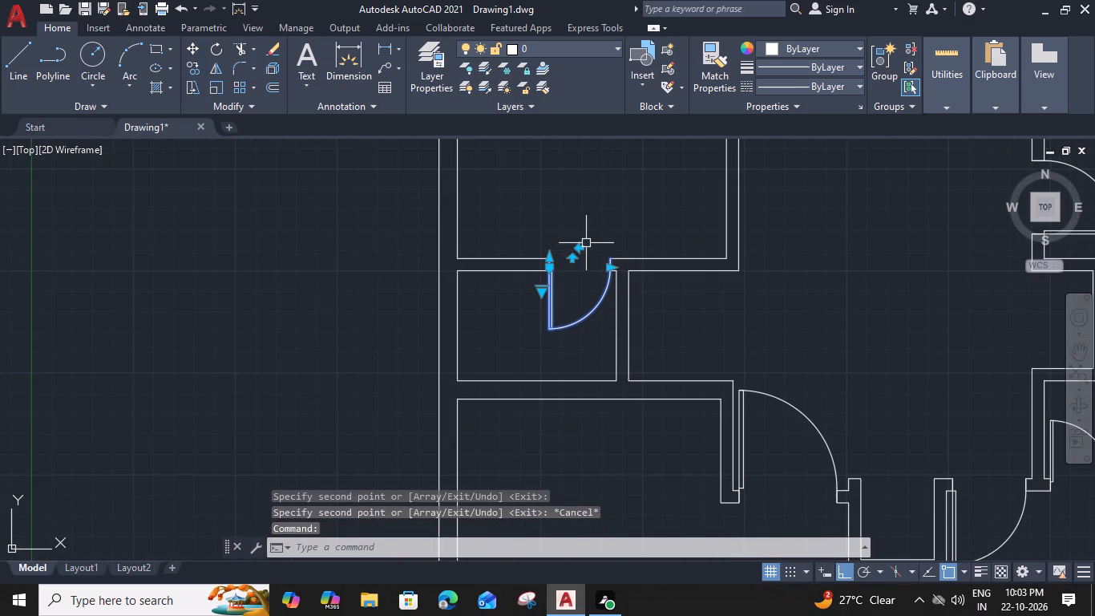
pyautogui.click(582, 246)
pyautogui.press('Escape')
# Flip the upper left small room's door horizontally so its hinge sits on the right jamb.
pyautogui.scroll(-3, 700, 213)
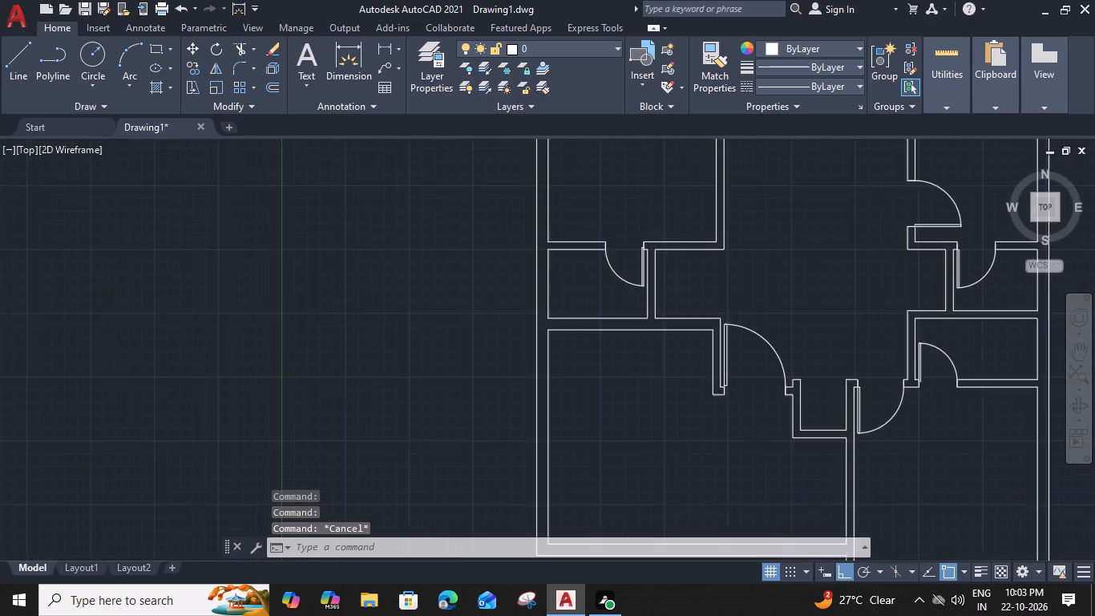
pyautogui.moveTo(773, 257); pyautogui.dragTo(652, 432, button='middle')
pyautogui.scroll(2, 693, 309)
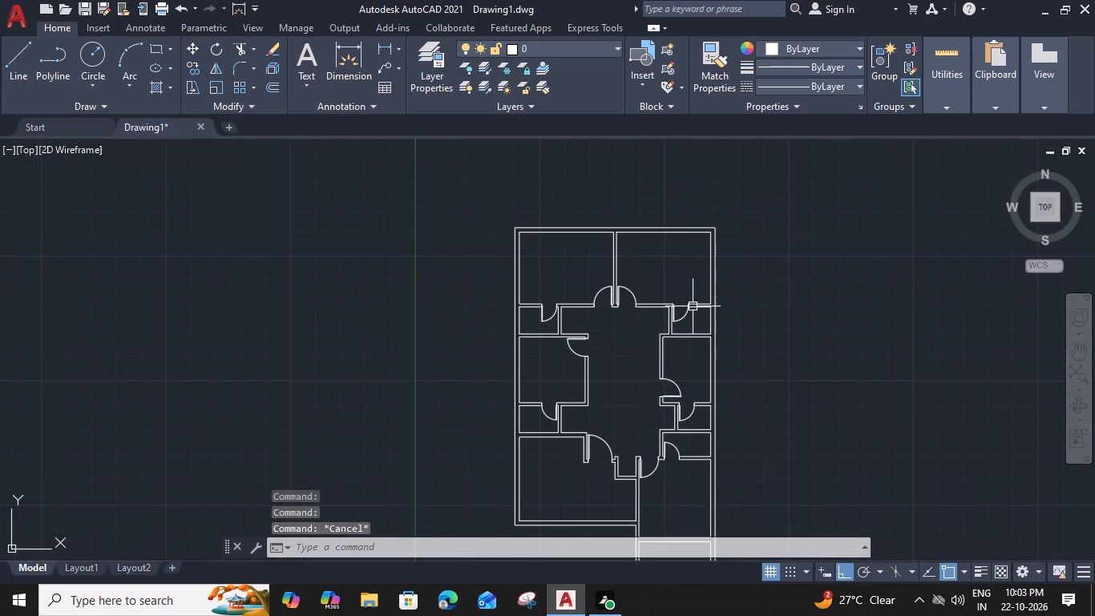
pyautogui.click(326, 322)
pyautogui.click(316, 346)
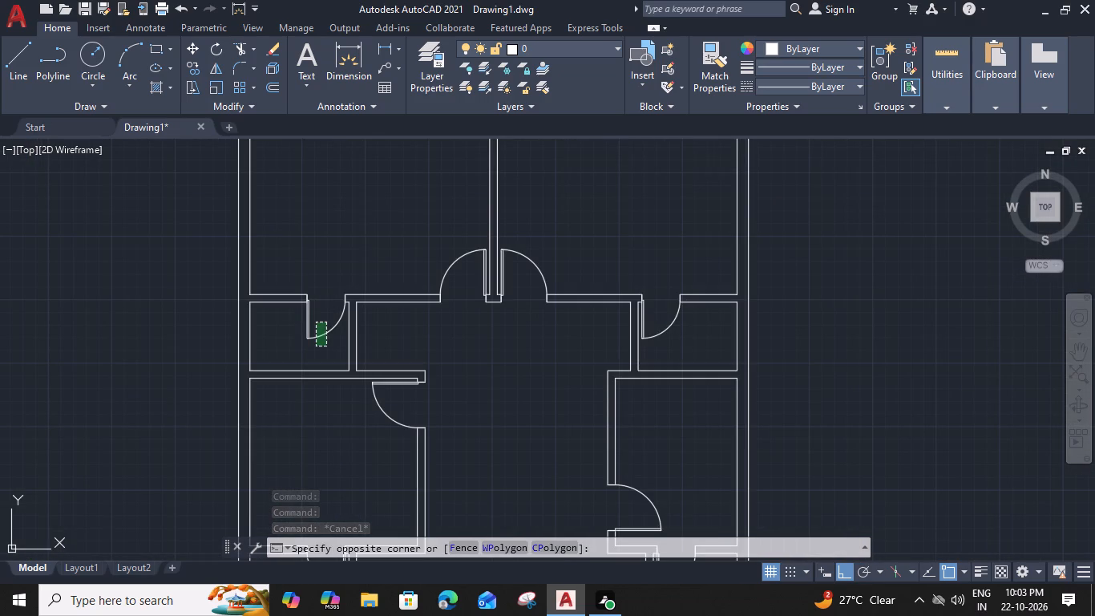
pyautogui.click(324, 286)
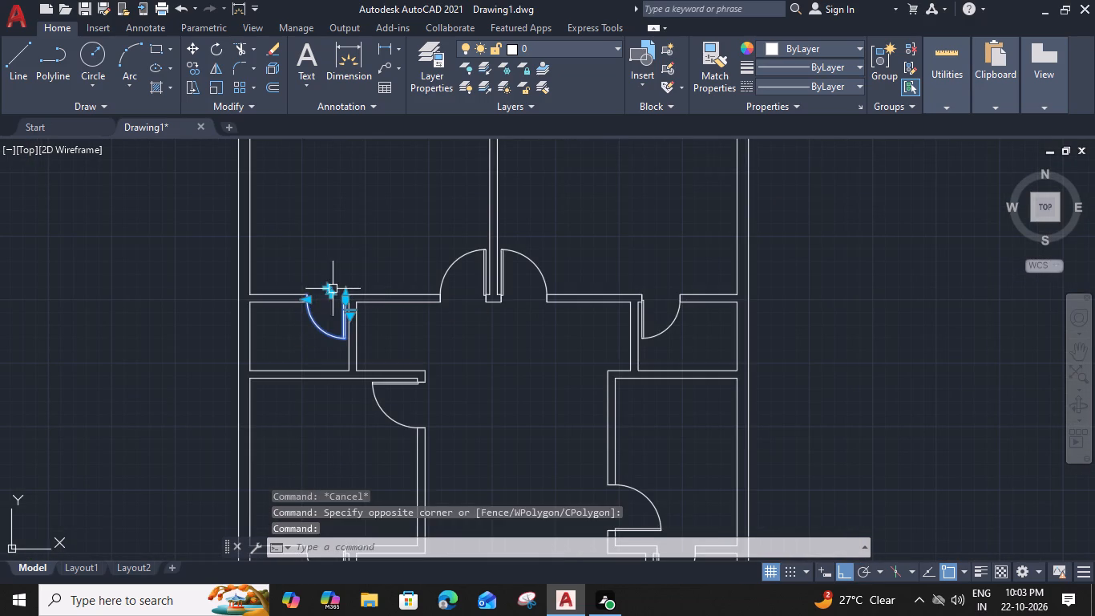
pyautogui.press('Escape')
# Draw a short line across the wall between the lower right room and the narrow bottom space, at the wall's midpoint.
pyautogui.scroll(-2, 501, 351)
pyautogui.moveTo(510, 391); pyautogui.dragTo(531, 305, button='middle')
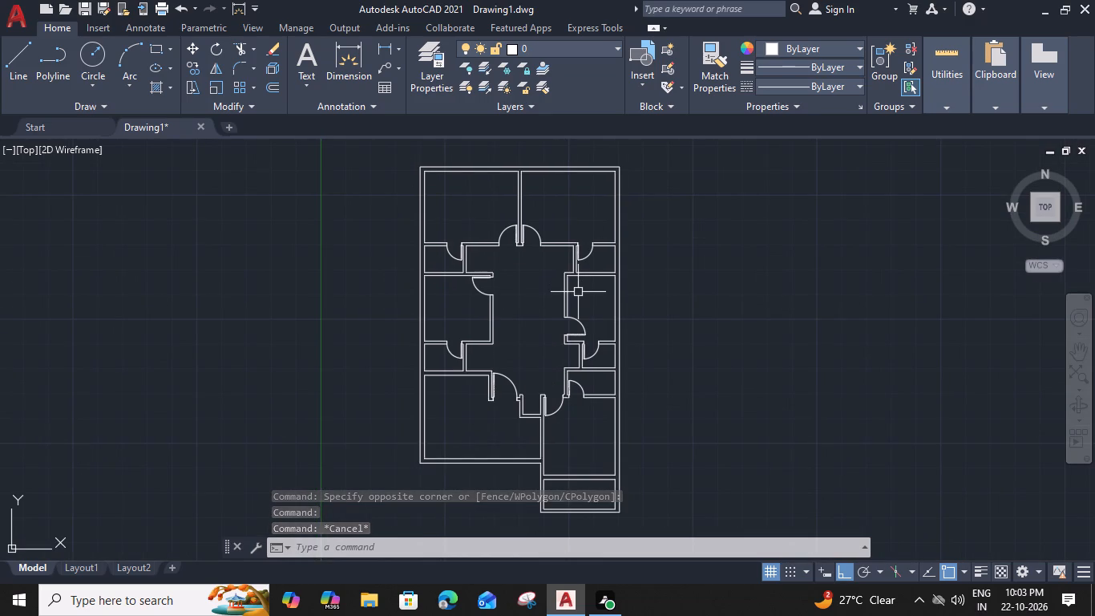
pyautogui.moveTo(580, 444); pyautogui.dragTo(597, 401, button='middle')
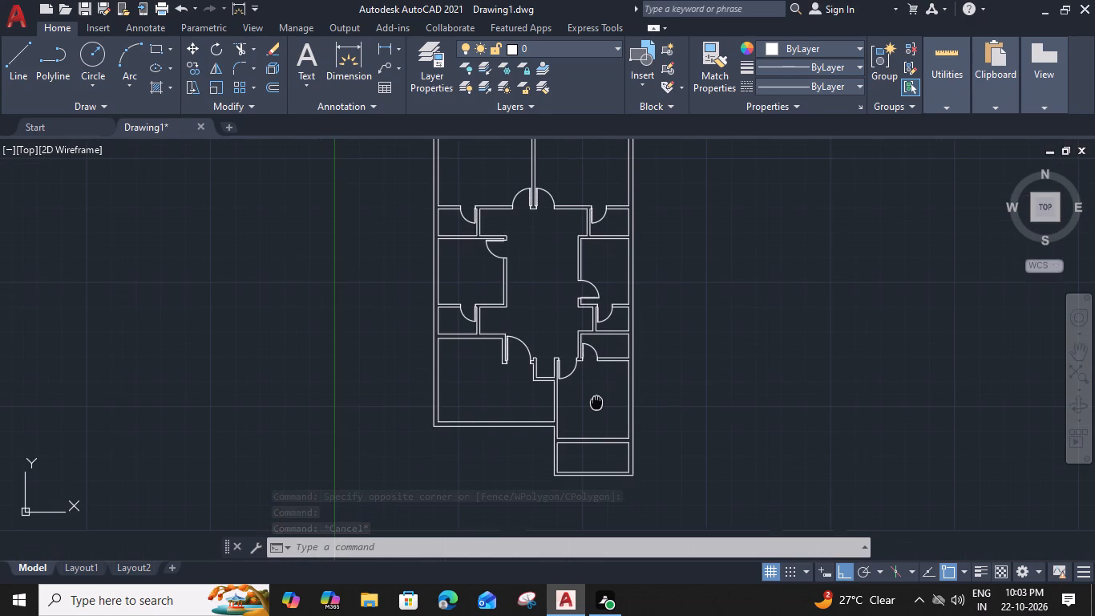
pyautogui.scroll(2, 585, 465)
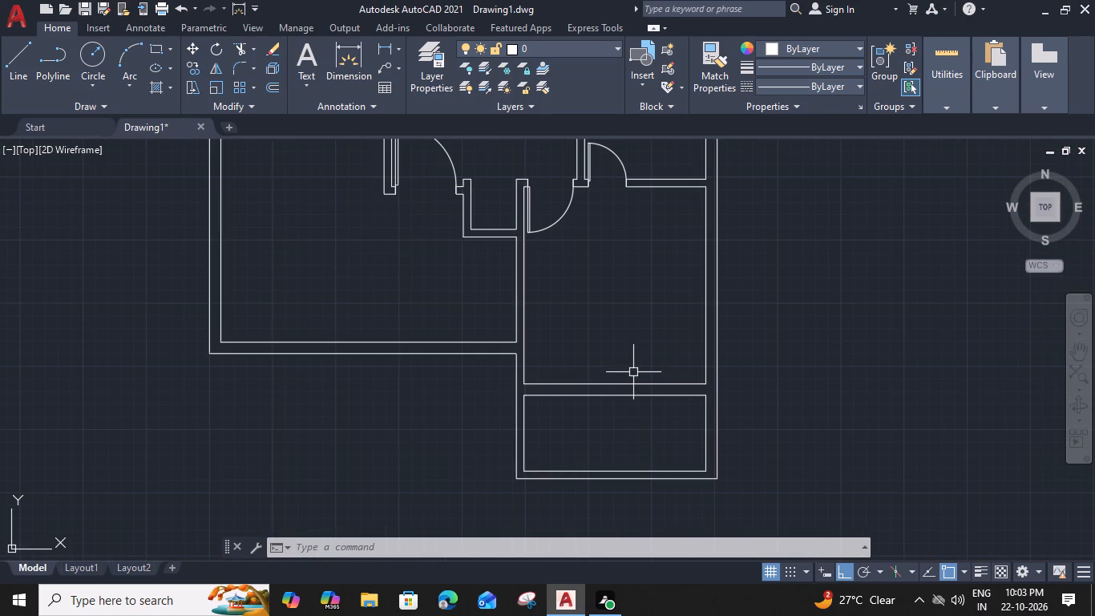
pyautogui.press('l')
pyautogui.press('space')
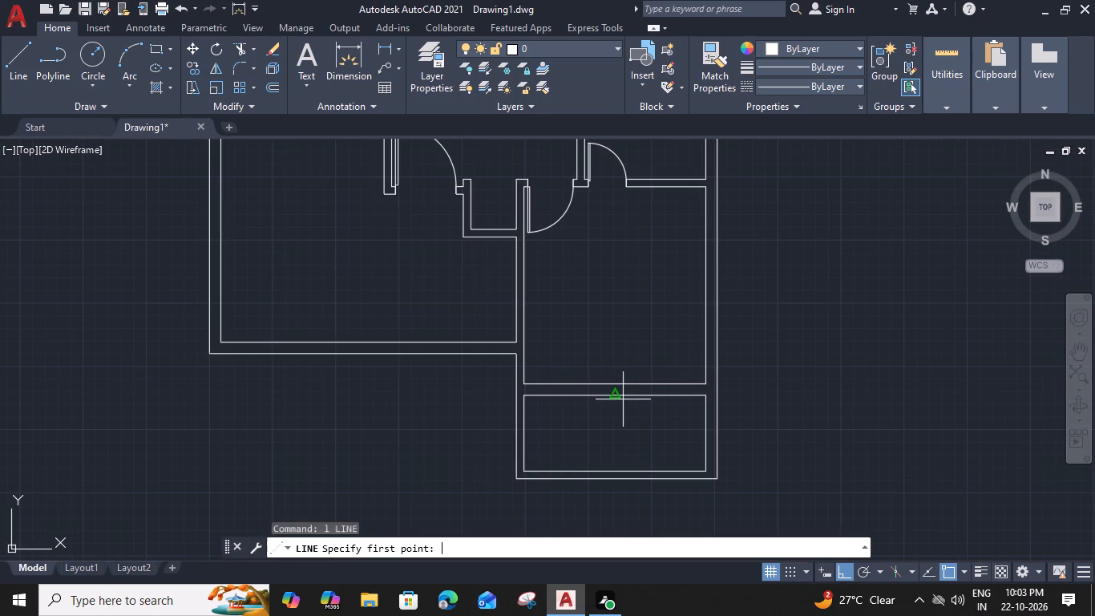
pyautogui.click(614, 395)
pyautogui.click(614, 384)
pyautogui.press('space')
# Offset the short midpoint line 3' to both sides along the wall to mark an opening's jambs.
pyautogui.scroll(1, 613, 395)
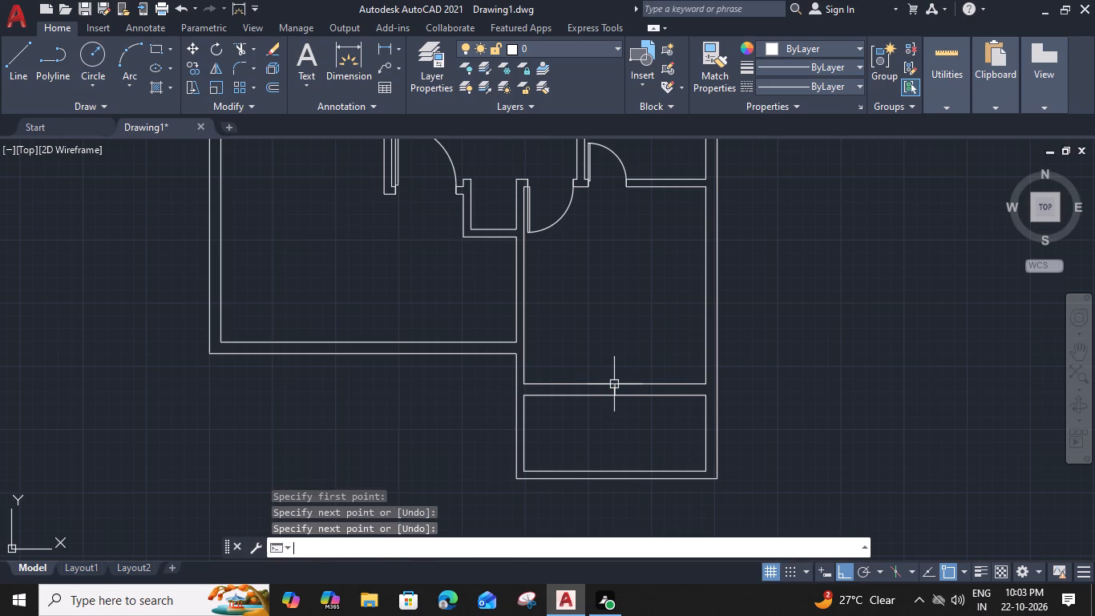
pyautogui.scroll(2, 614, 384)
pyautogui.click(617, 389)
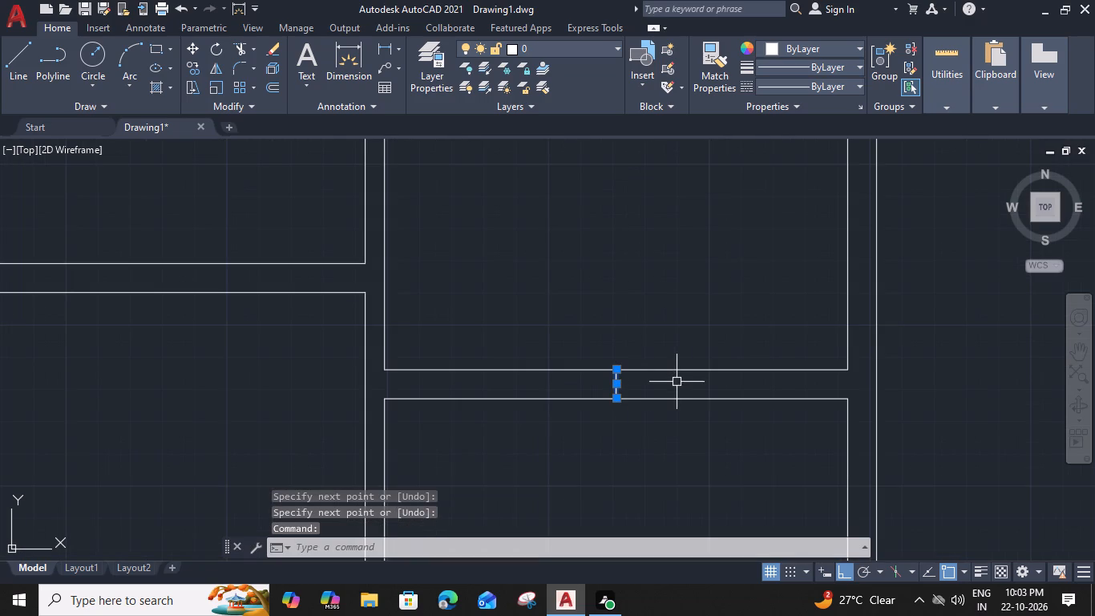
pyautogui.write('o')
pyautogui.press('space')
pyautogui.write("3'")
pyautogui.press('space')
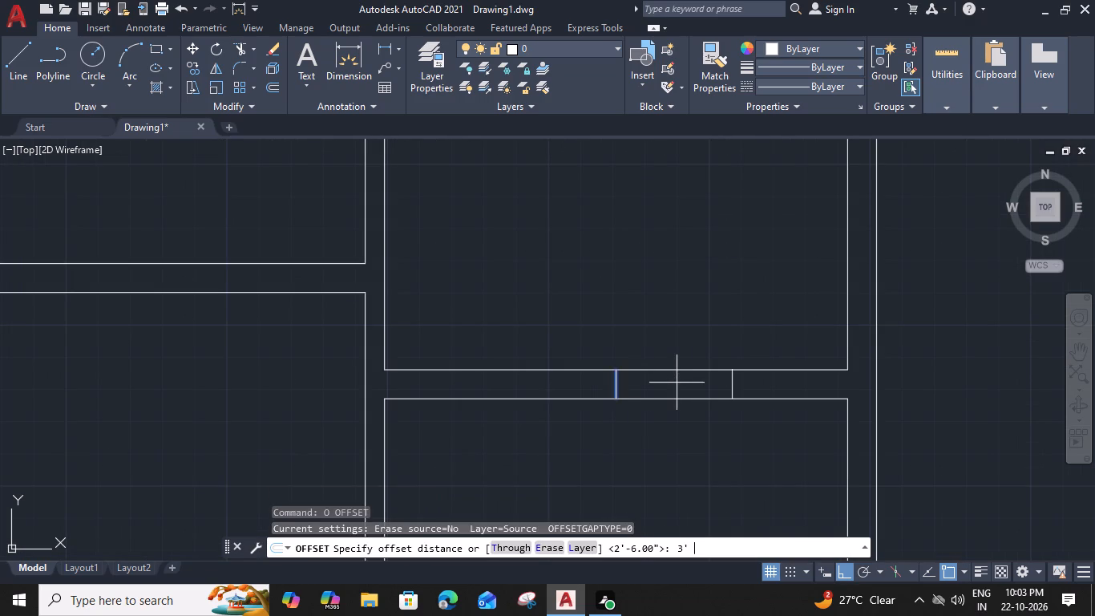
pyautogui.click(678, 388)
pyautogui.click(617, 381)
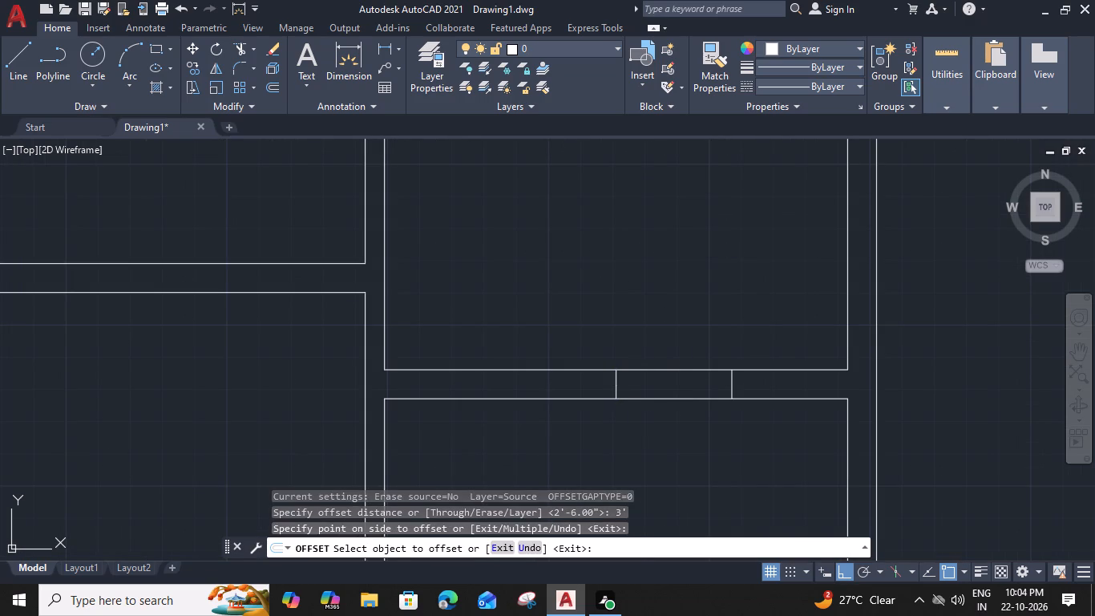
pyautogui.click(463, 394)
pyautogui.press('Escape')
# Delete the original midpoint line between the two offset jamb lines.
pyautogui.moveTo(636, 382); pyautogui.dragTo(622, 384)
pyautogui.click(580, 387)
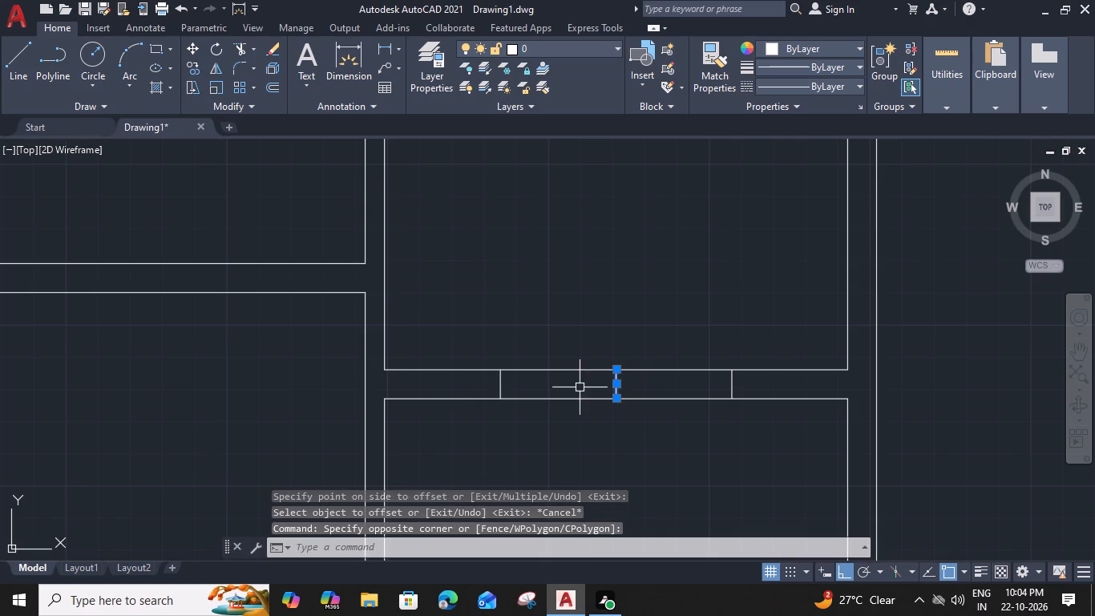
pyautogui.press('Delete')
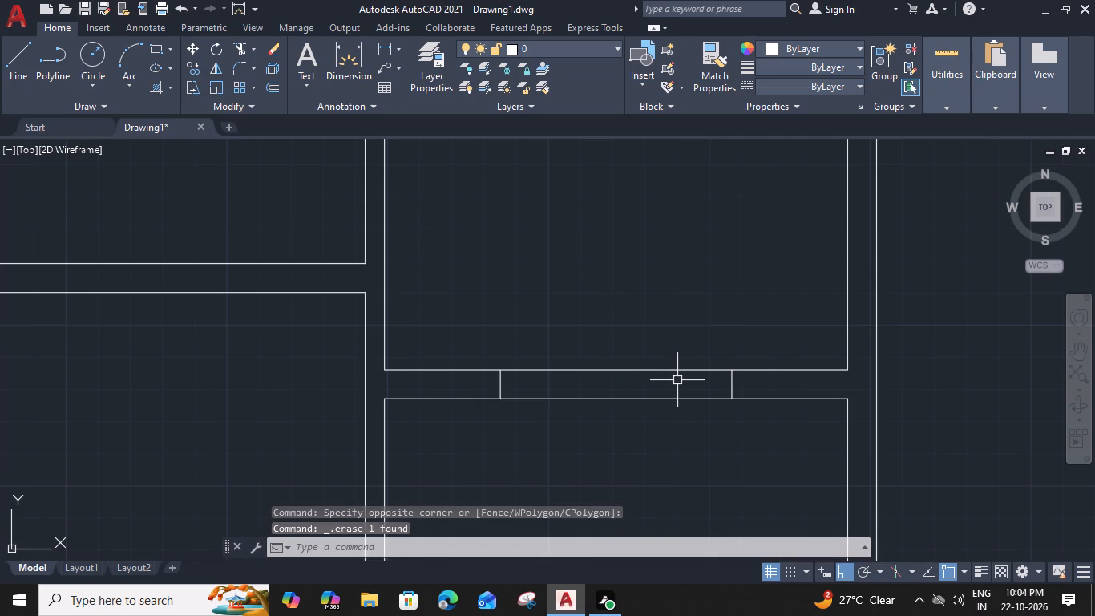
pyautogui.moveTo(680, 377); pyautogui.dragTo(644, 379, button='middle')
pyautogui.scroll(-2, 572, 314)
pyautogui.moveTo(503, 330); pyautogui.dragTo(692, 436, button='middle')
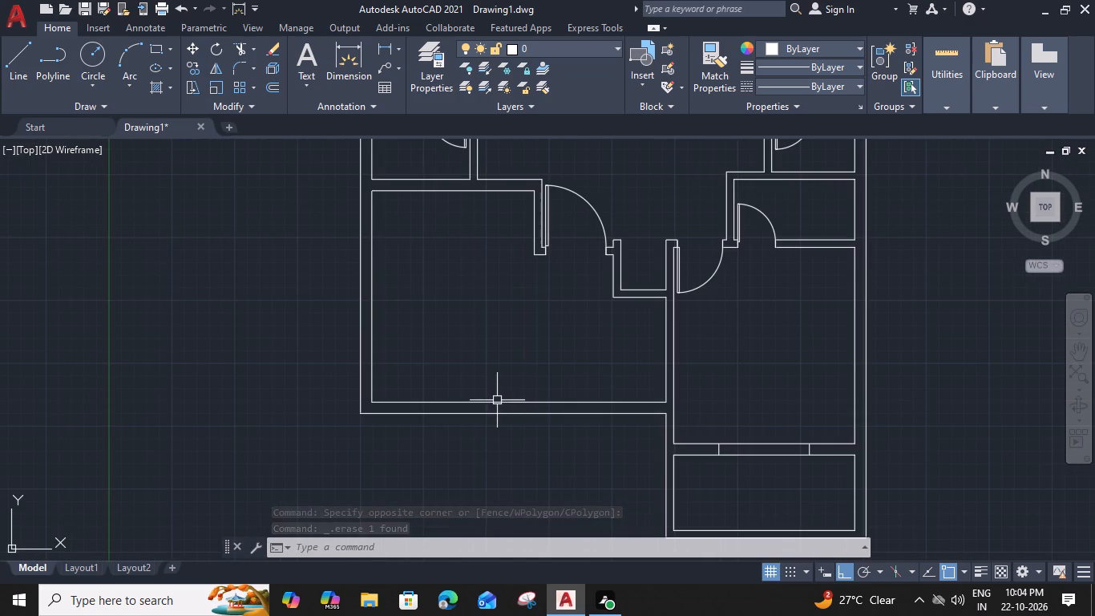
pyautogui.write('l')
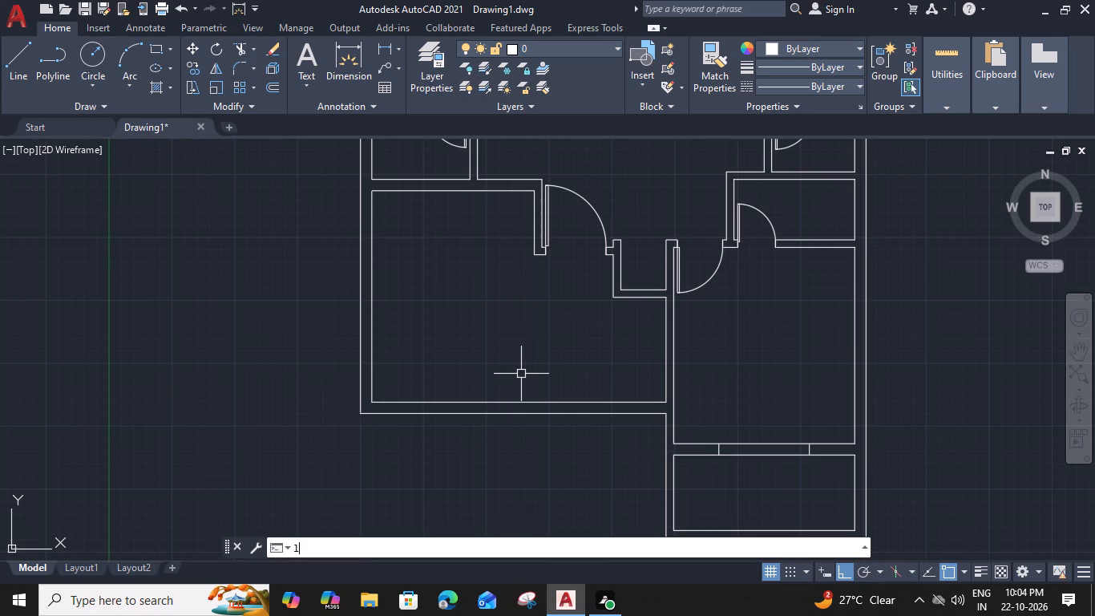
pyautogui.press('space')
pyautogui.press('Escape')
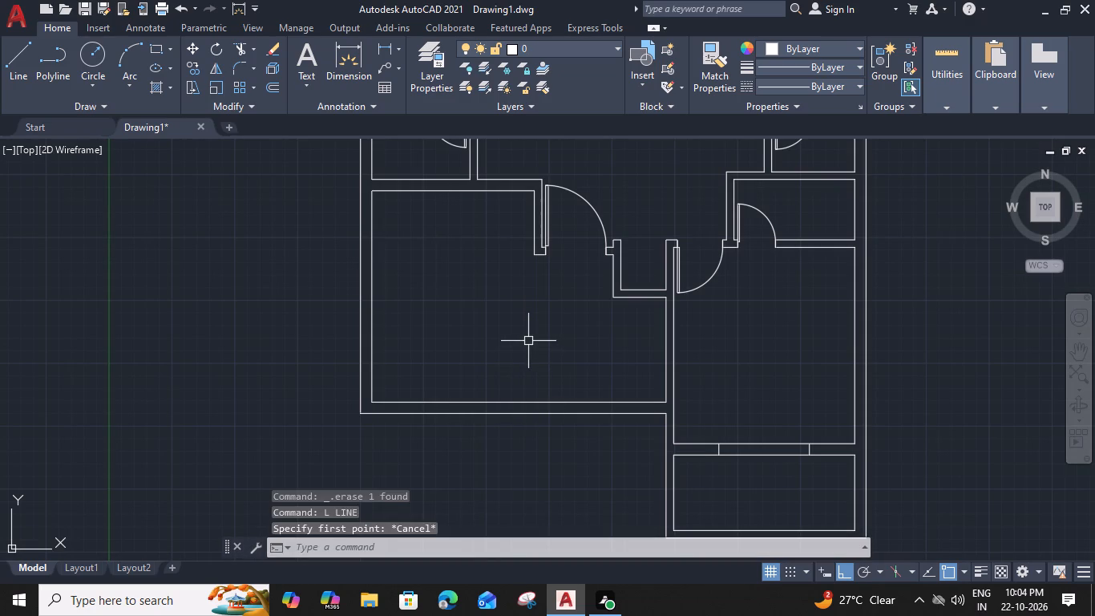
# Extend the left line of the lower left room's entrance partition across the bottom outer wall and trim its portion inside the room.
pyautogui.write('ex')
pyautogui.press('space')
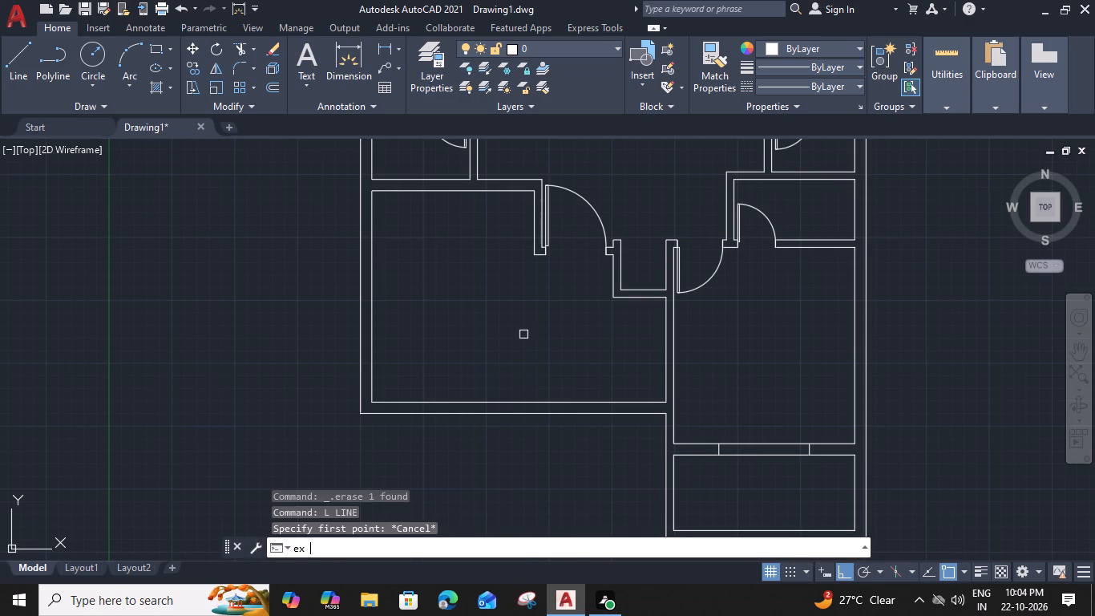
pyautogui.click(531, 228)
pyautogui.click(537, 312)
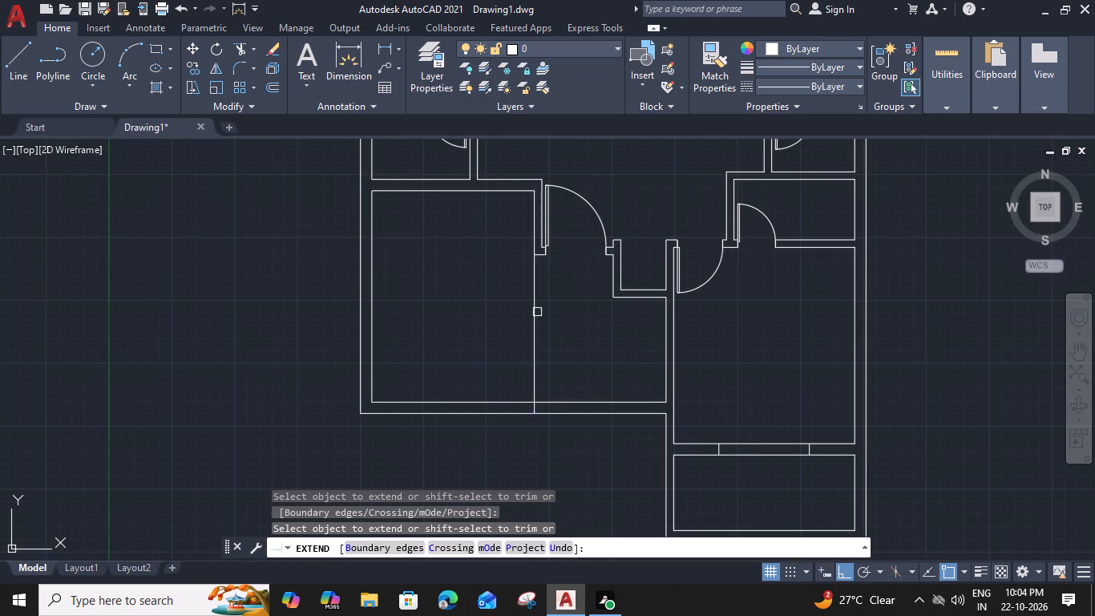
pyautogui.keyDown('shift'); pyautogui.click(534, 312); pyautogui.keyUp('shift')
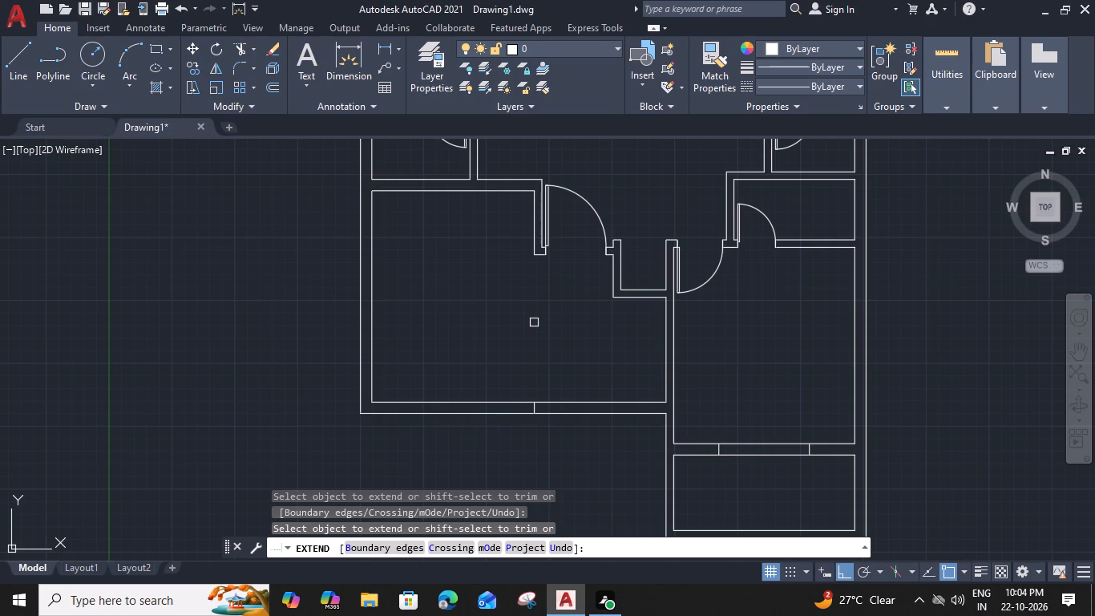
pyautogui.press('Escape')
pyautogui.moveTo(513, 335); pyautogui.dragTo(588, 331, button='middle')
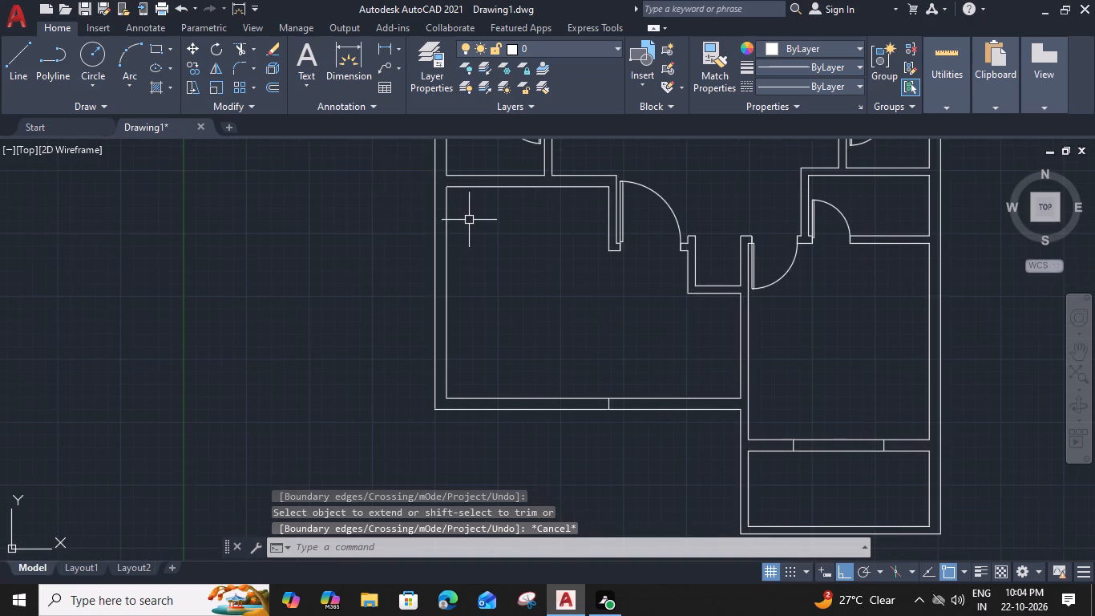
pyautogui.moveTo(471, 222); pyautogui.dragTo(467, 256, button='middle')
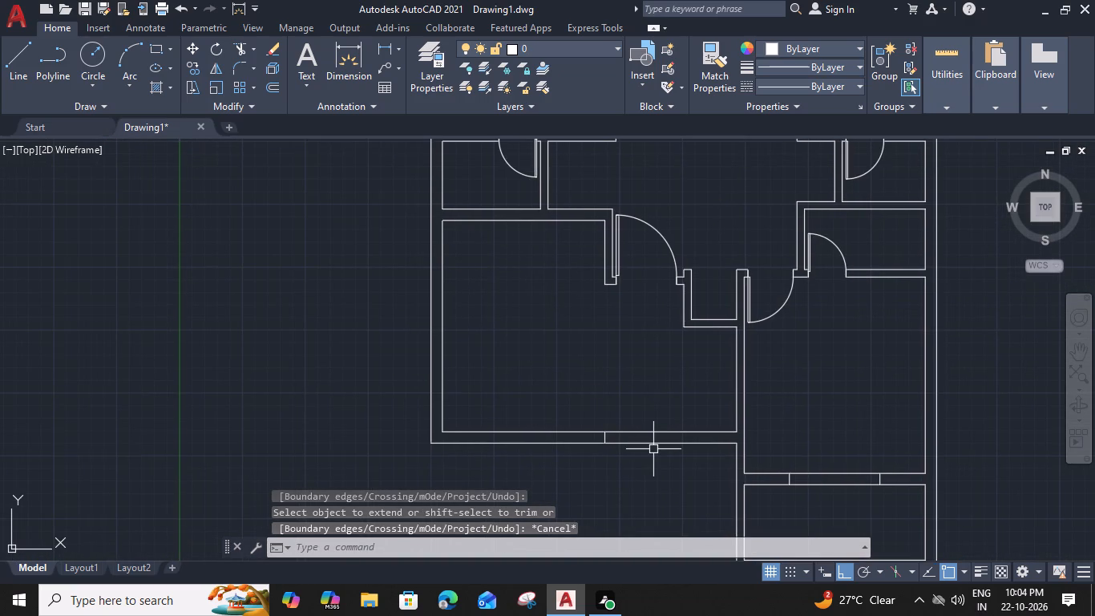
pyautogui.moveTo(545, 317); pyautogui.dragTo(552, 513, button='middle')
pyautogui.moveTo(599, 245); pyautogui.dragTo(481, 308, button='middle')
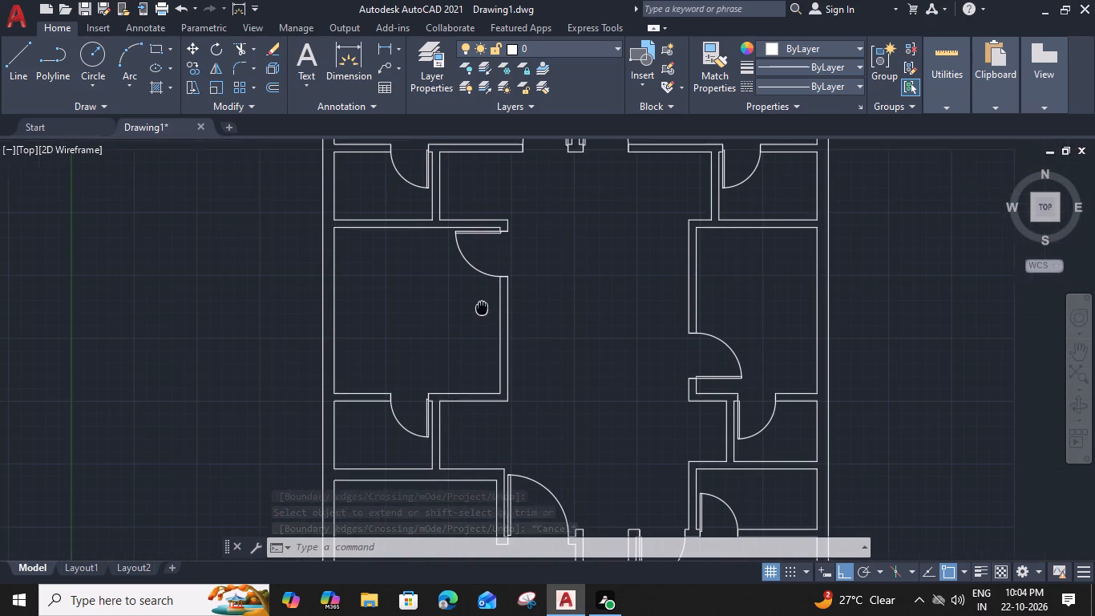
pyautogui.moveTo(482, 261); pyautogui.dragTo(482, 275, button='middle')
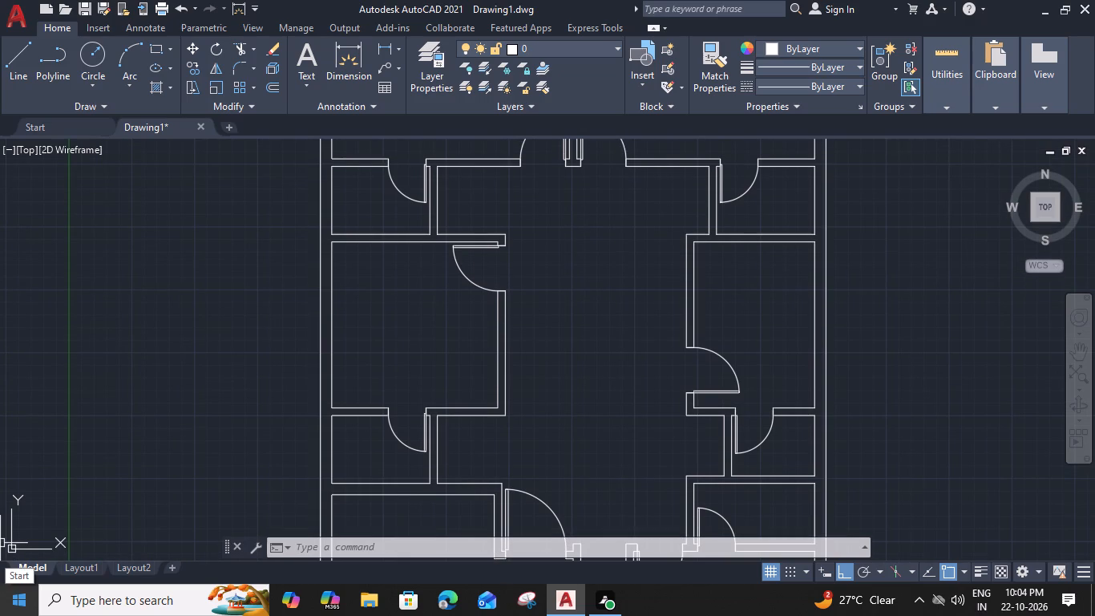
# Draw a 5' by 9" horizontal rectangle inside the upper left room as a window outline.
pyautogui.write('rec')
pyautogui.press('space')
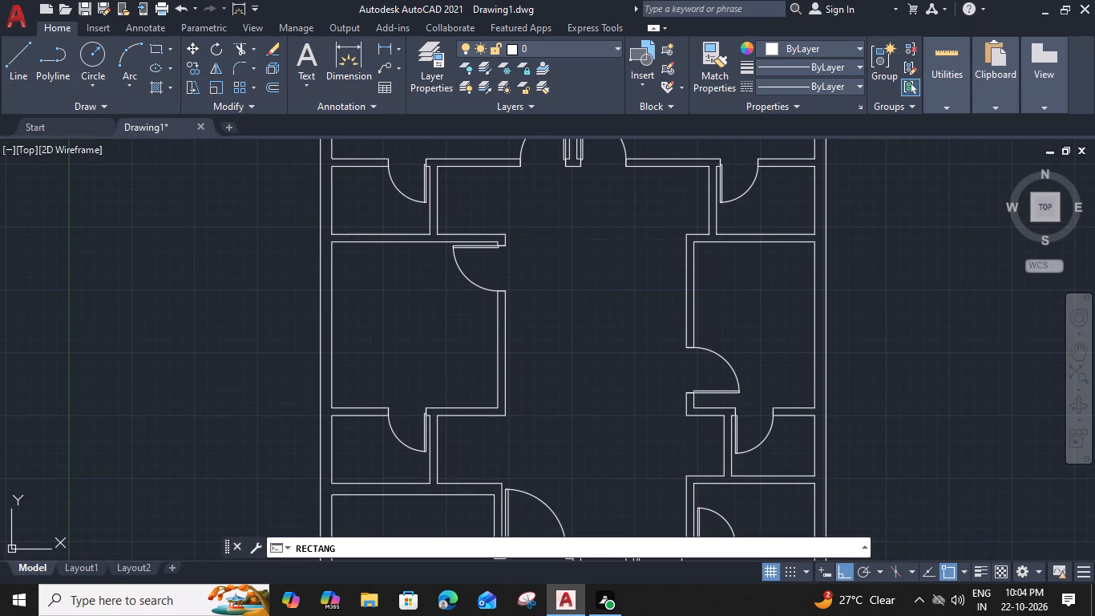
pyautogui.moveTo(517, 250); pyautogui.dragTo(577, 471, button='middle')
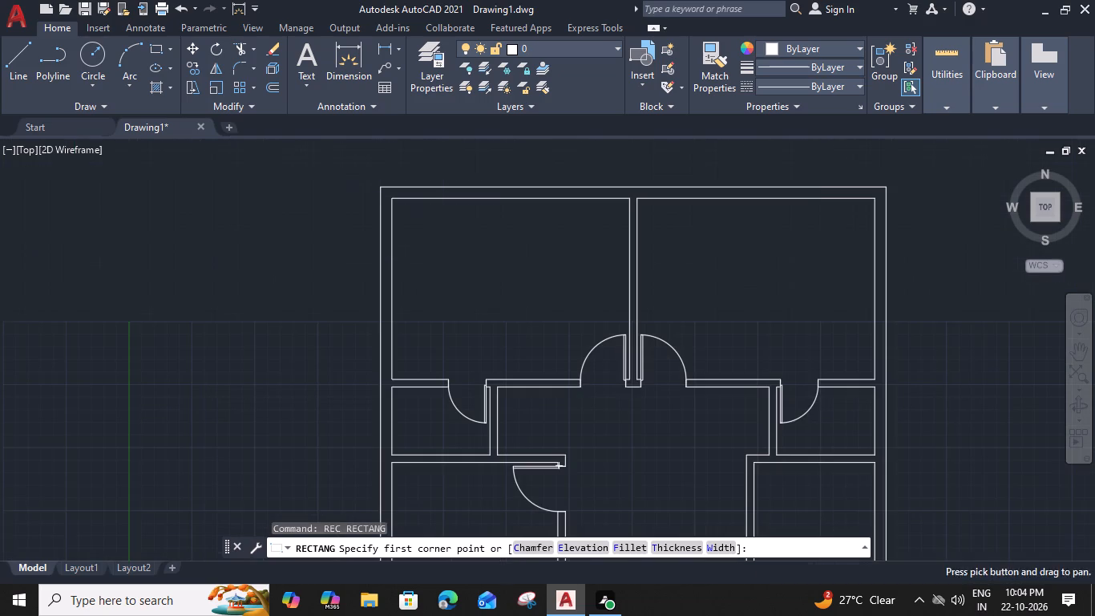
pyautogui.click(446, 248)
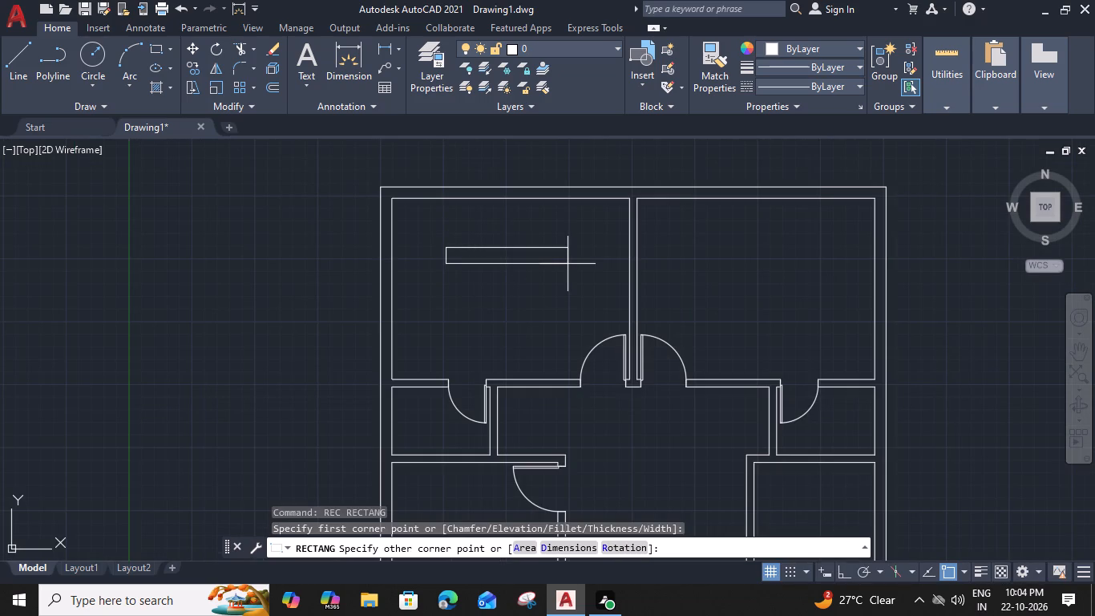
pyautogui.press('d')
pyautogui.press('space')
pyautogui.write('5')
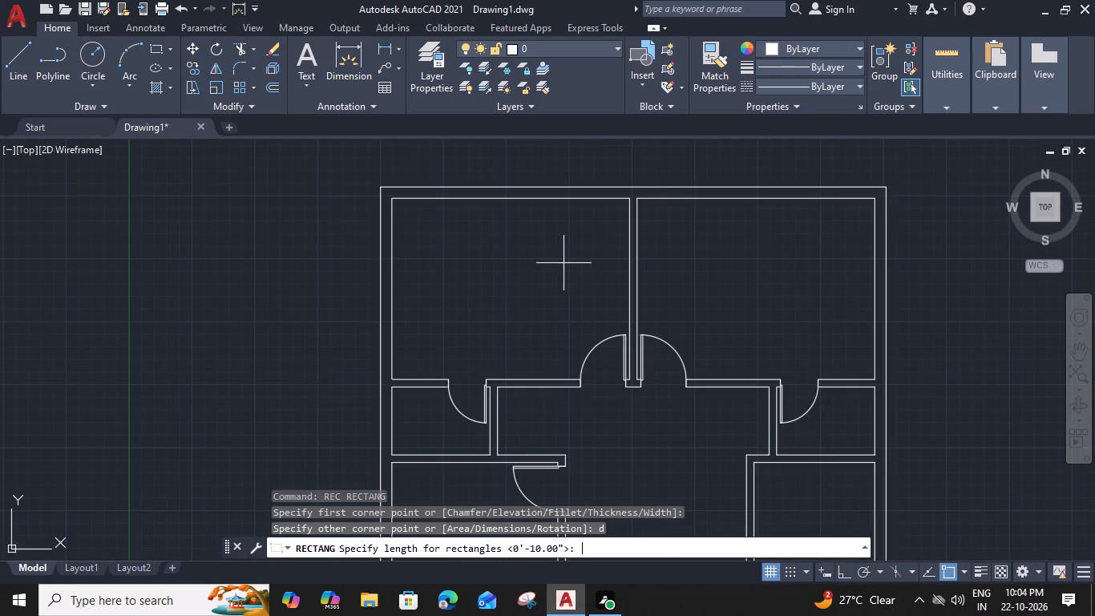
pyautogui.write("'")
pyautogui.press('space')
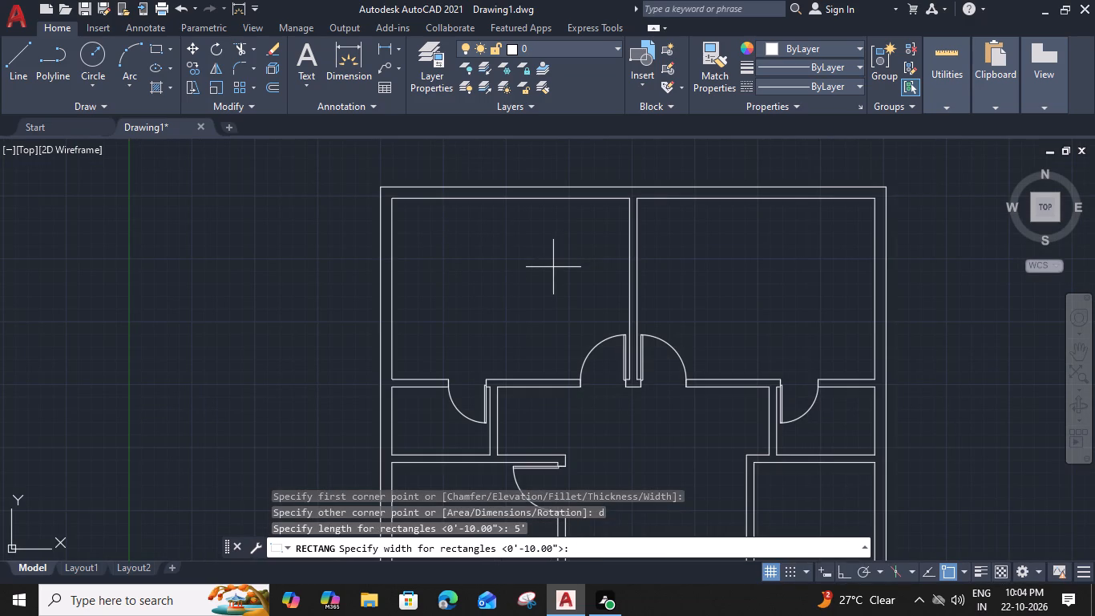
pyautogui.write('9"')
pyautogui.press('Return')
pyautogui.click(561, 275)
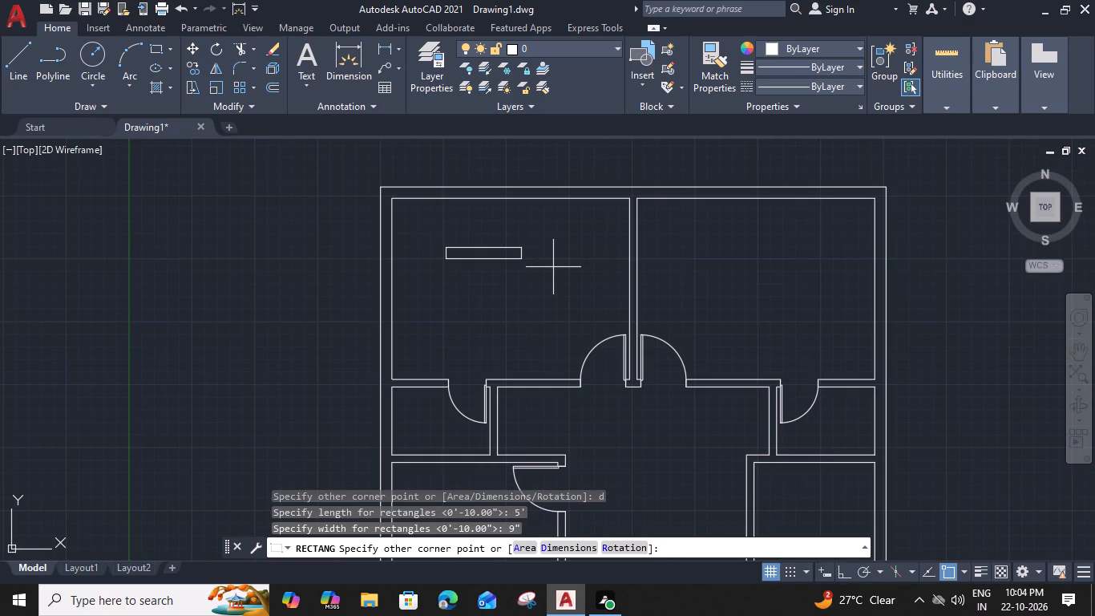
# Draw a horizontal centre line through the window rectangle, joining the midpoints of its short sides.
pyautogui.write('l')
pyautogui.press('space')
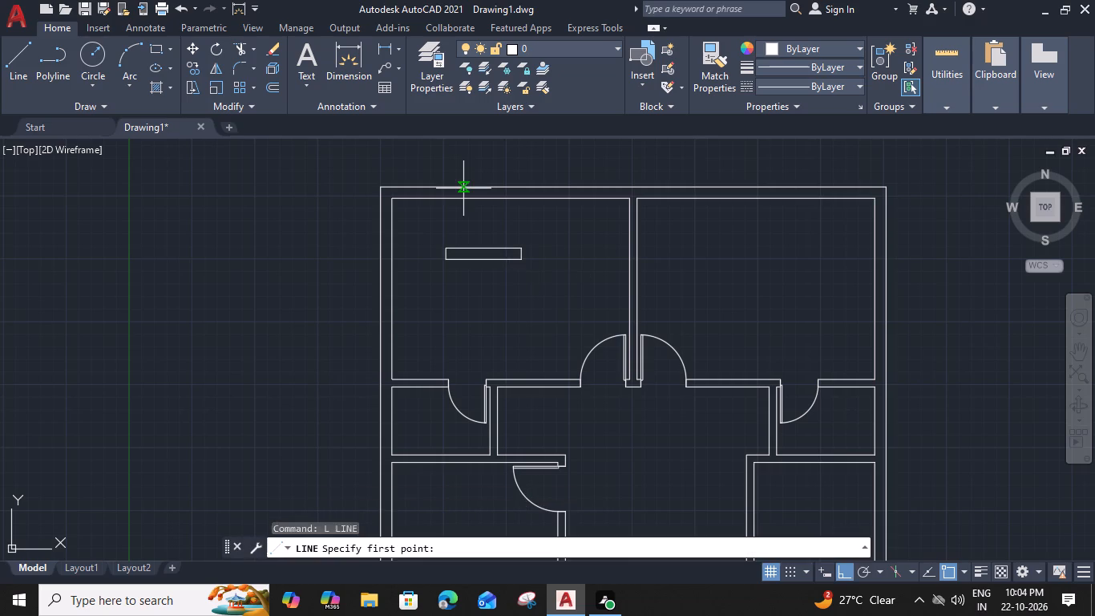
pyautogui.scroll(2, 452, 205)
pyautogui.click(438, 322)
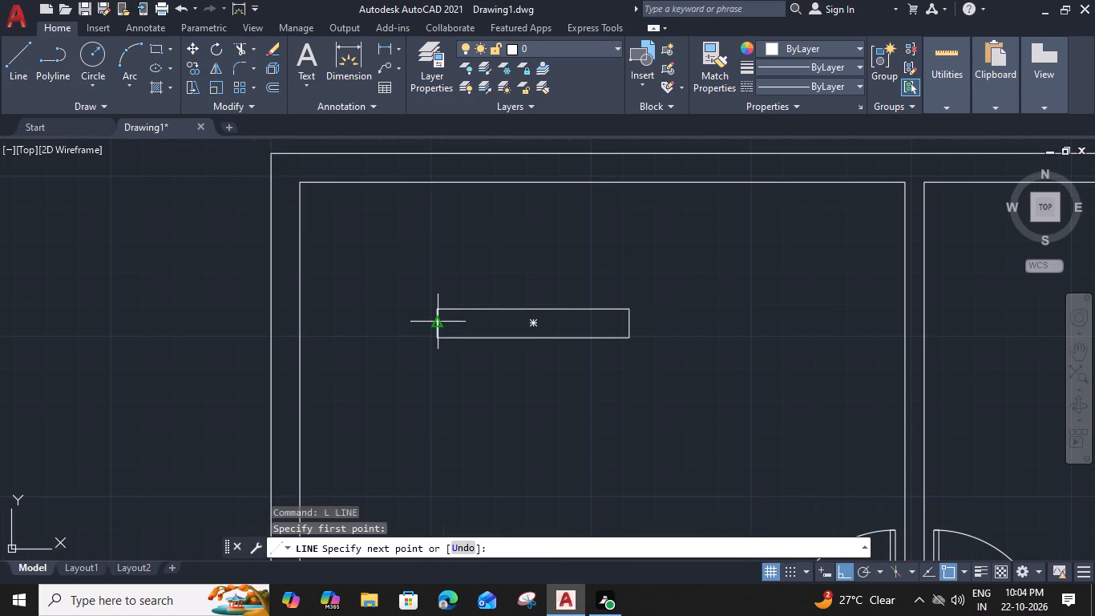
pyautogui.click(627, 330)
pyautogui.press('space')
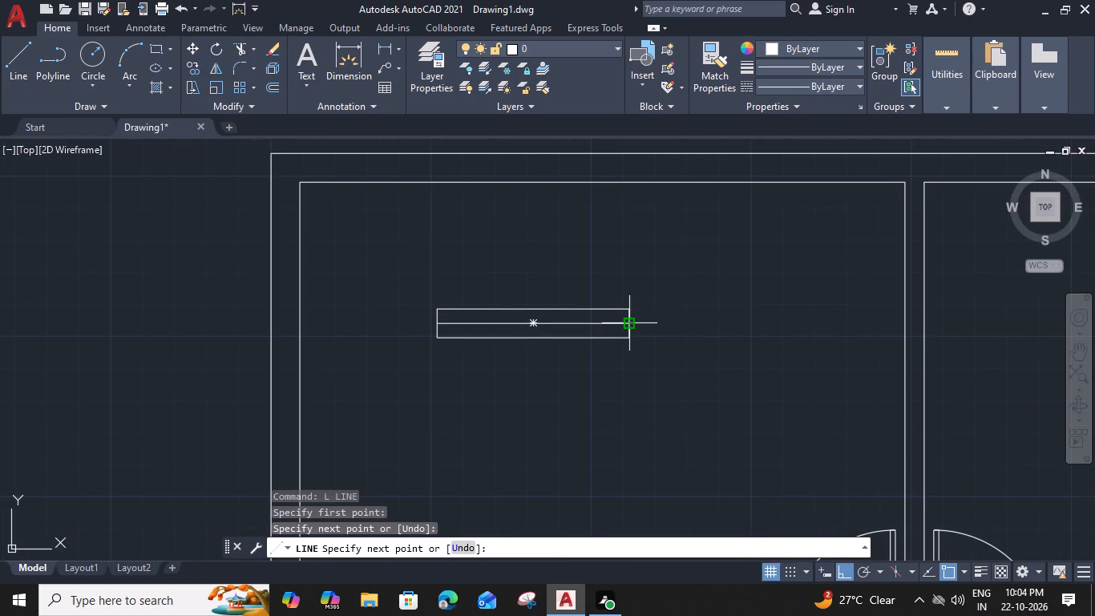
# Offset the window's centre line 1" to both sides.
pyautogui.click(599, 322)
pyautogui.press('o')
pyautogui.press('space')
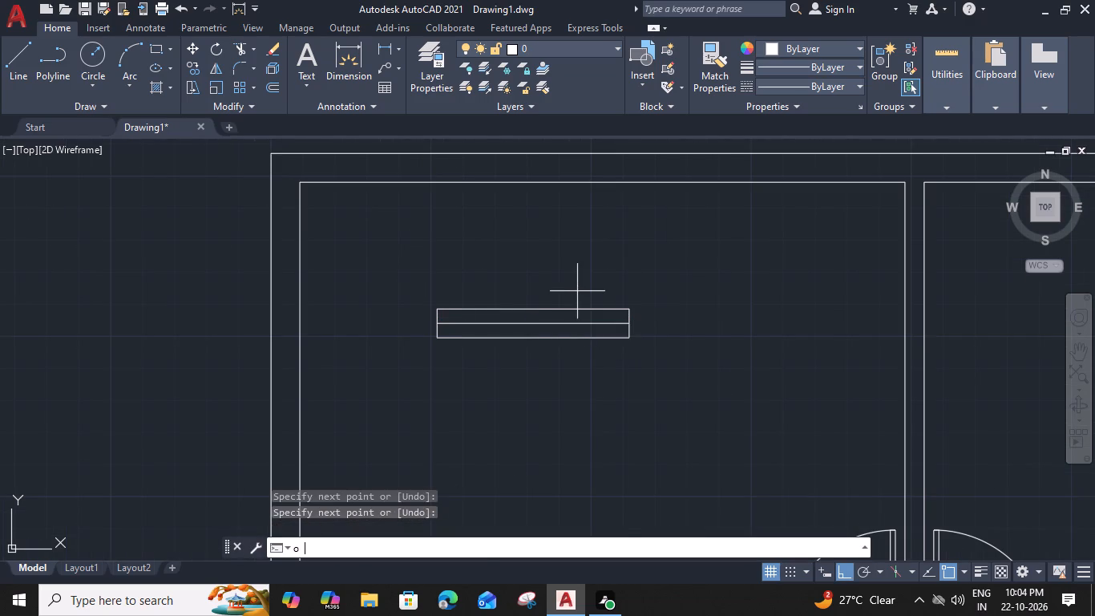
pyautogui.press('1')
pyautogui.hotkey('shift', '"')
pyautogui.press('Return')
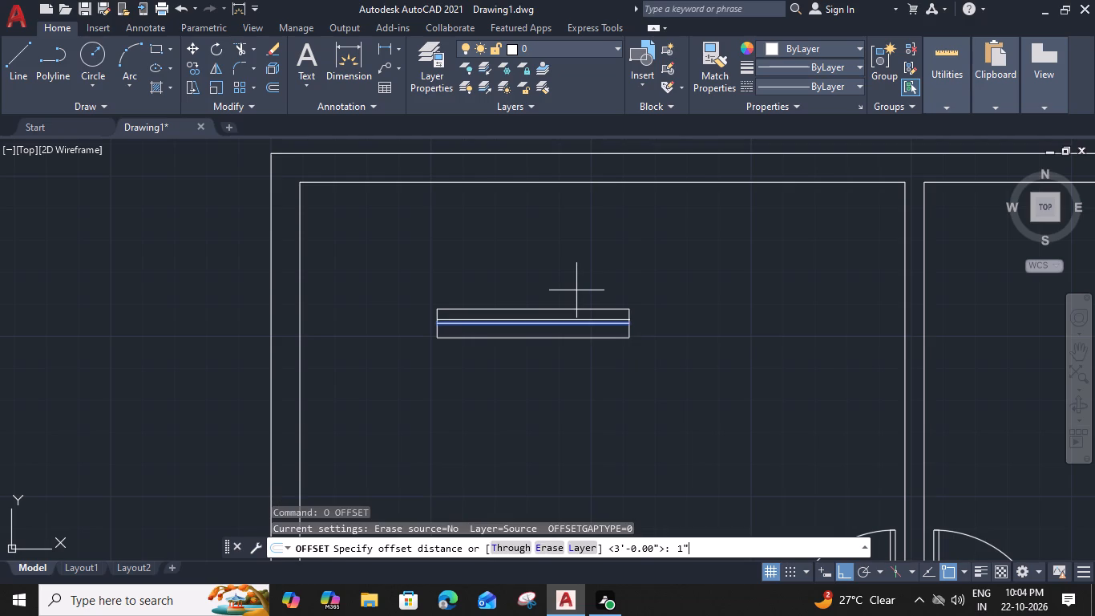
pyautogui.click(578, 262)
pyautogui.scroll(2, 531, 349)
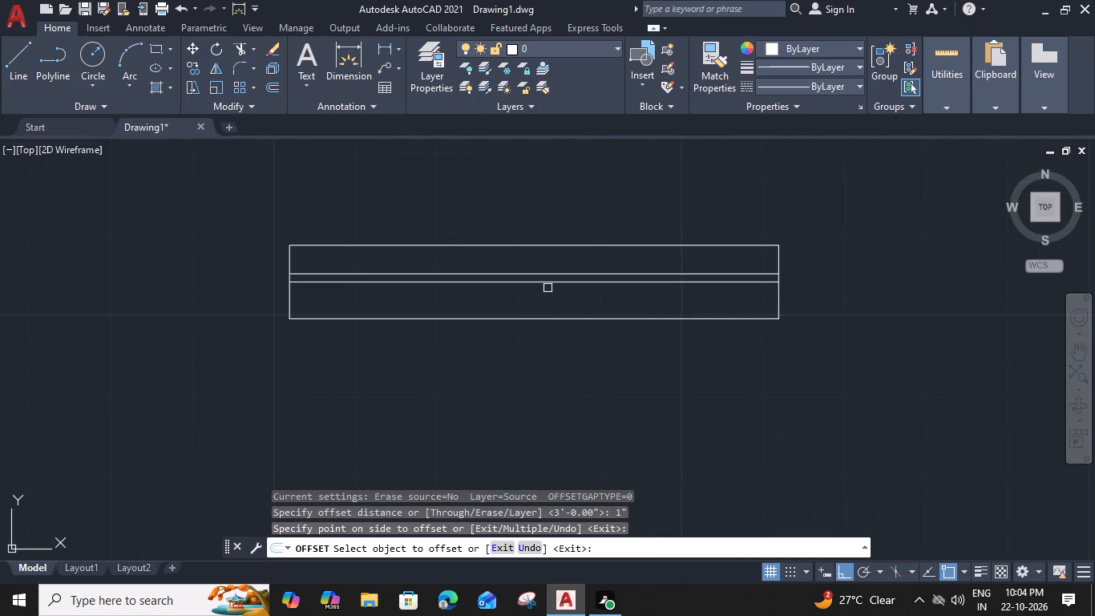
pyautogui.click(547, 286)
pyautogui.click(531, 368)
pyautogui.press('Escape')
# Change the colour of the window's three inner lines to red 153,27,30.
pyautogui.click(616, 264)
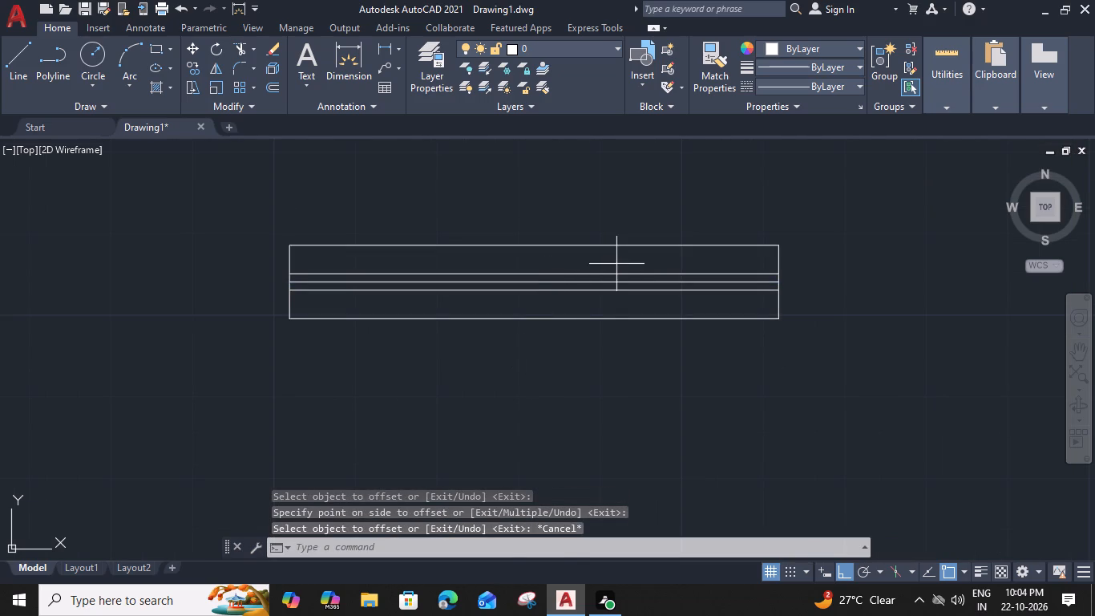
pyautogui.click(584, 302)
pyautogui.click(858, 44)
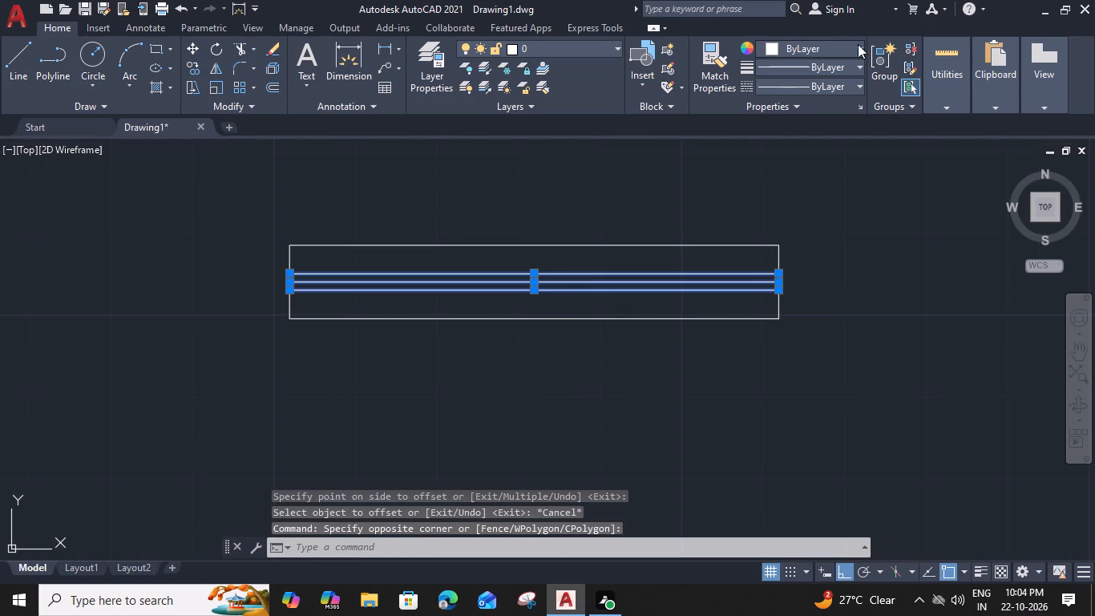
pyautogui.click(818, 113)
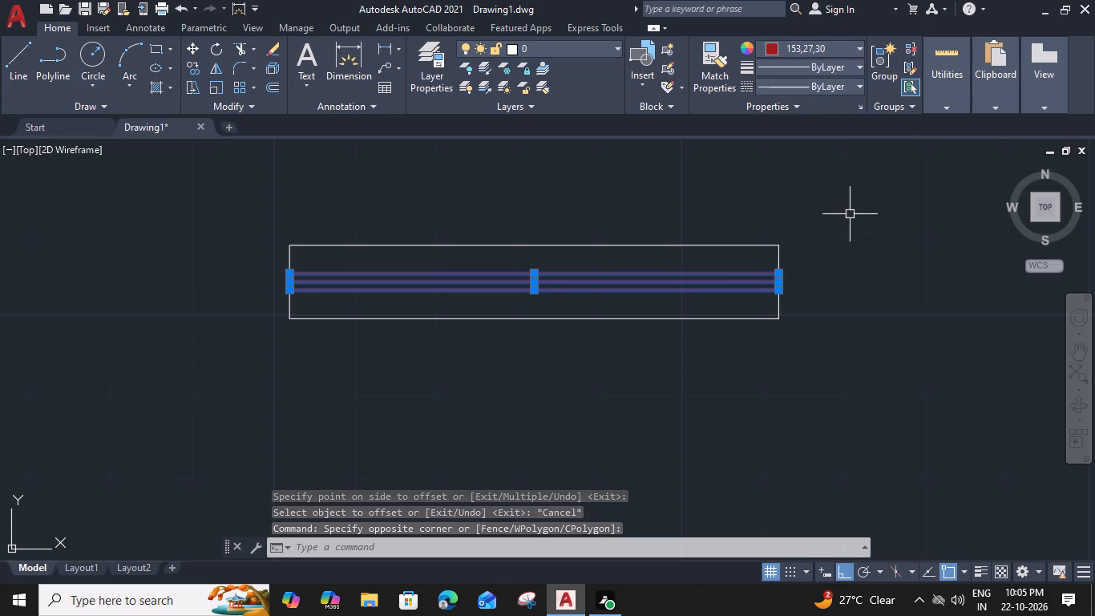
# Group the window rectangle and its three inner lines.
pyautogui.moveTo(851, 205); pyautogui.dragTo(797, 241)
pyautogui.click(586, 442)
pyautogui.press('g')
pyautogui.press('space')
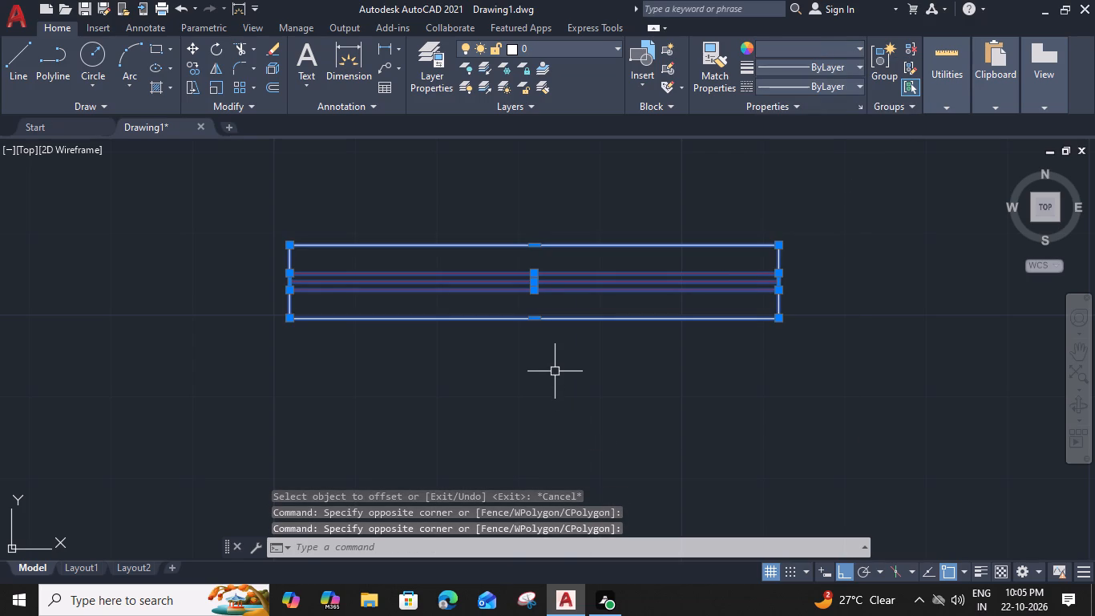
# Copy the window group into the top outer wall at the midpoints of the upper left and upper right rooms.
pyautogui.click(512, 318)
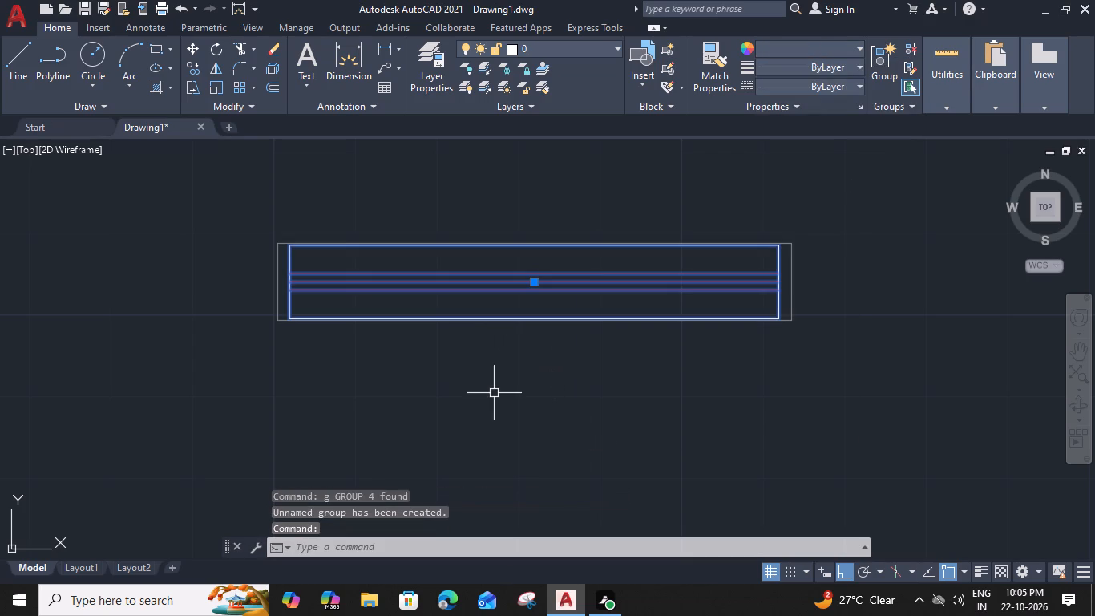
pyautogui.press('c')
pyautogui.press('o')
pyautogui.press('space')
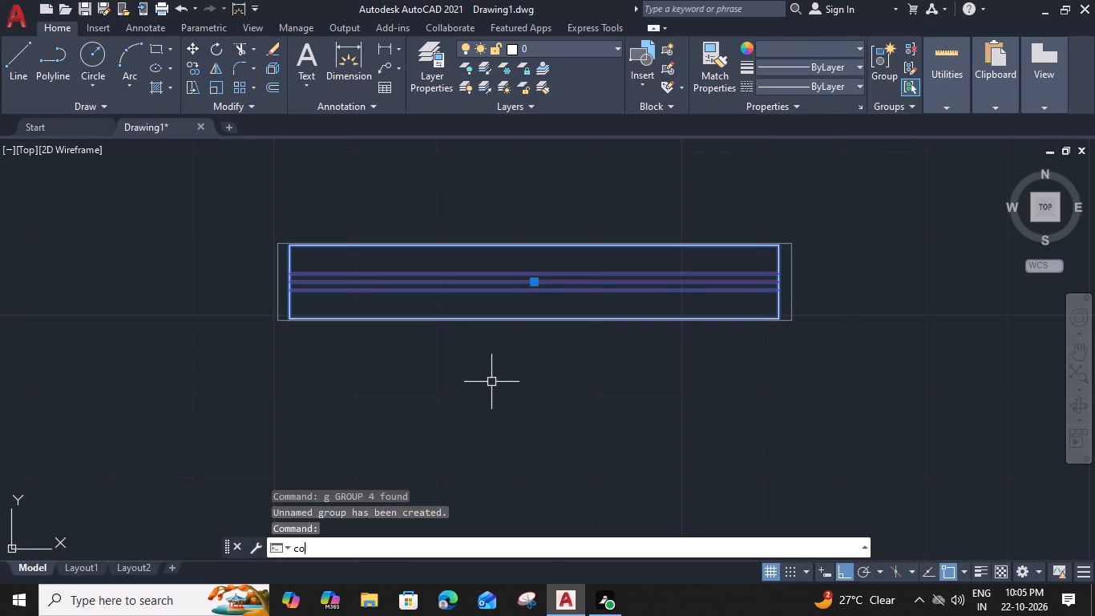
pyautogui.click(532, 320)
pyautogui.scroll(-3, 533, 321)
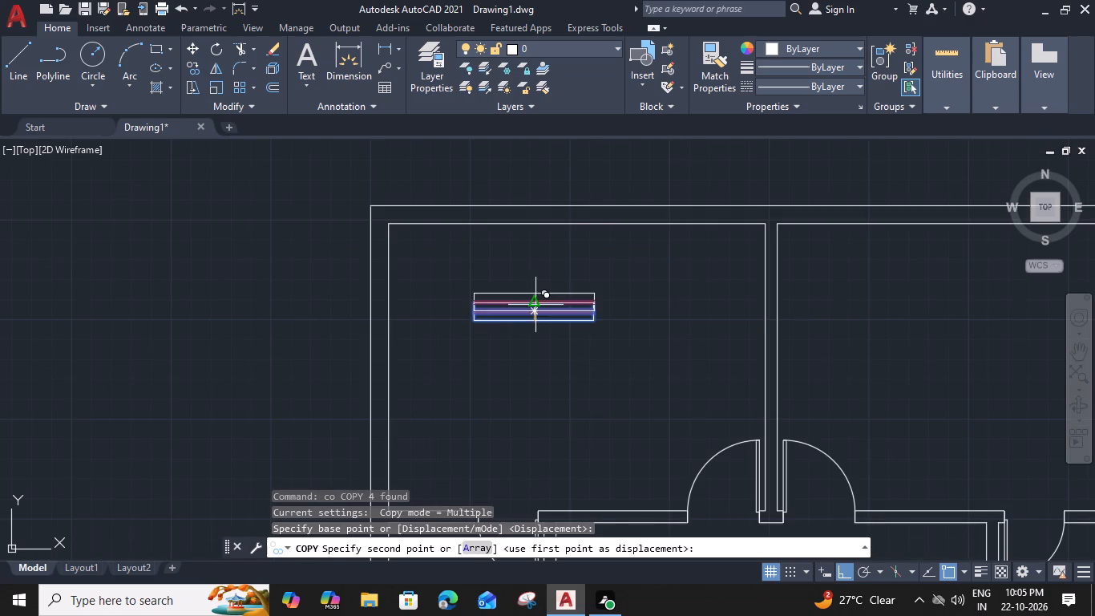
pyautogui.click(582, 224)
pyautogui.moveTo(694, 239); pyautogui.dragTo(685, 240, button='middle')
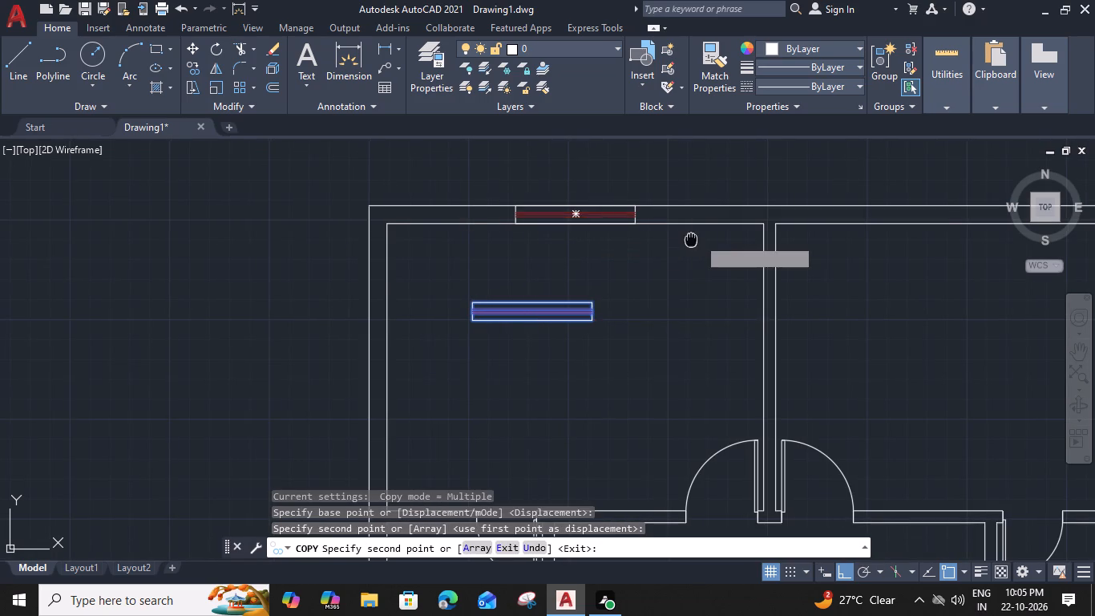
pyautogui.moveTo(685, 240); pyautogui.dragTo(575, 228, button='middle')
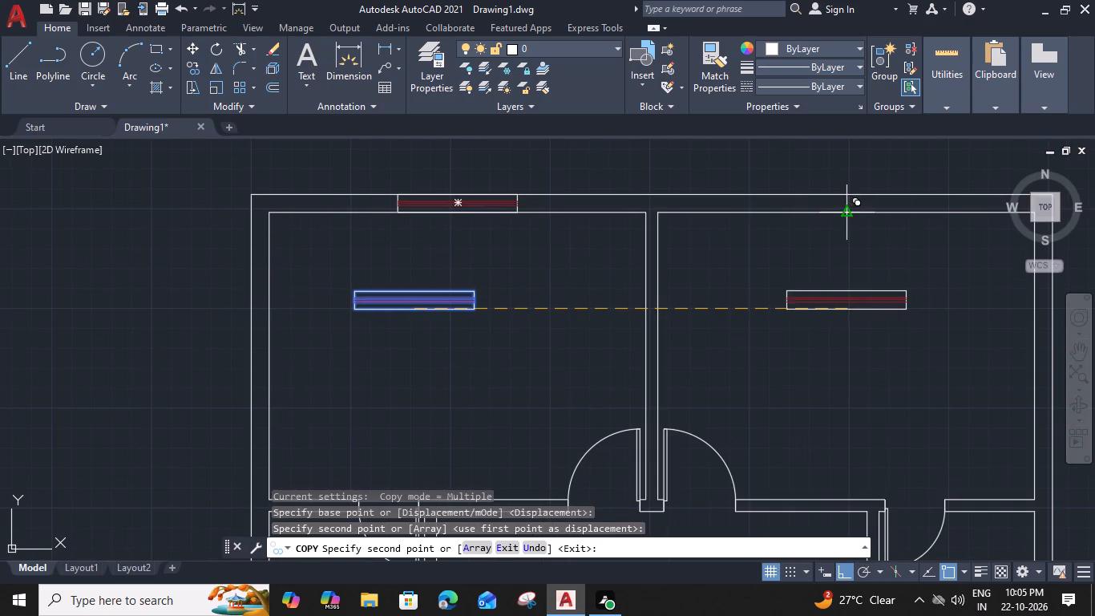
pyautogui.click(848, 213)
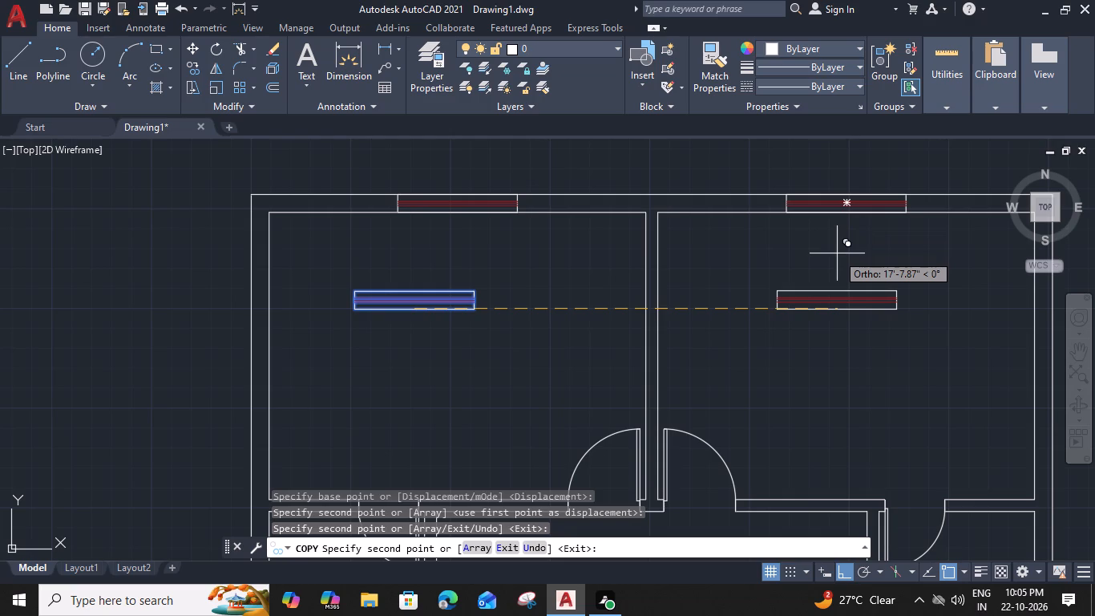
pyautogui.press('Escape')
# Rotate the original window group by 270° about its upper right corner so it stands vertically.
pyautogui.moveTo(524, 264); pyautogui.dragTo(487, 306)
pyautogui.click(432, 363)
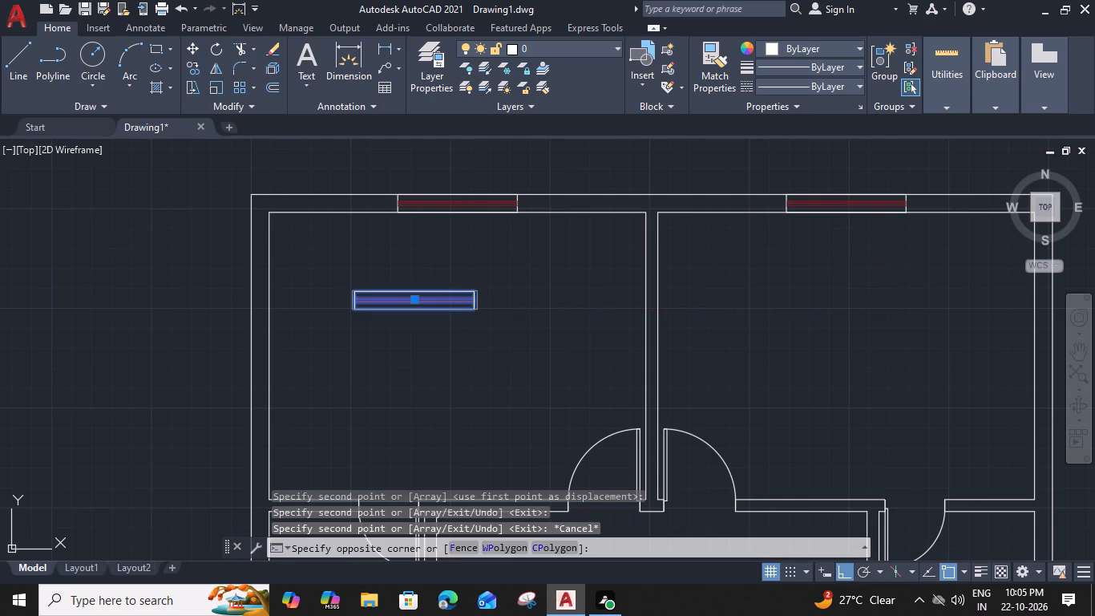
pyautogui.press('r')
pyautogui.press('o')
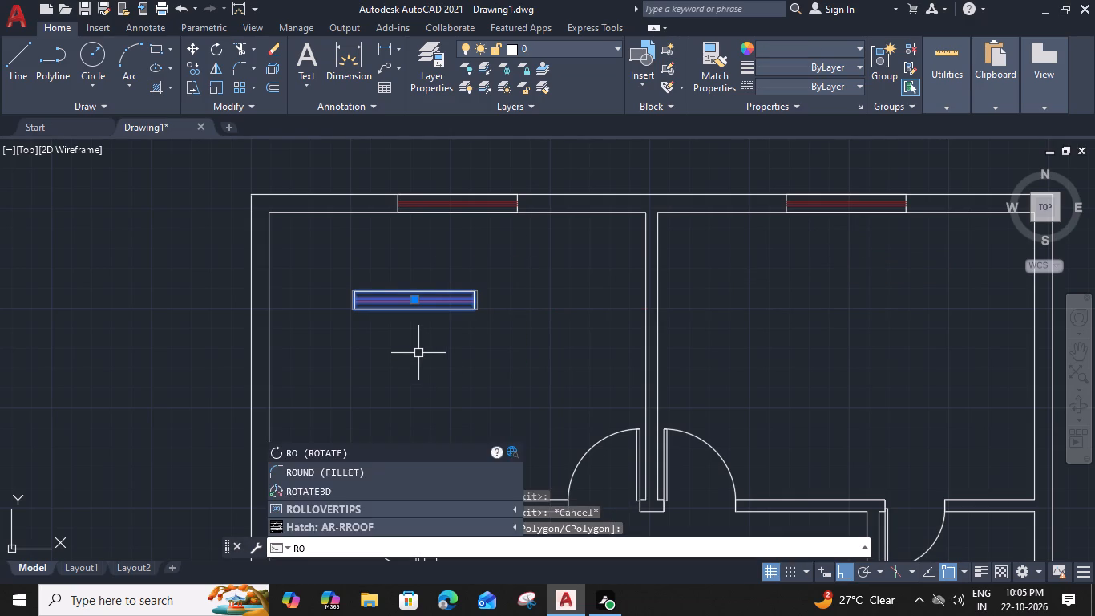
pyautogui.press('space')
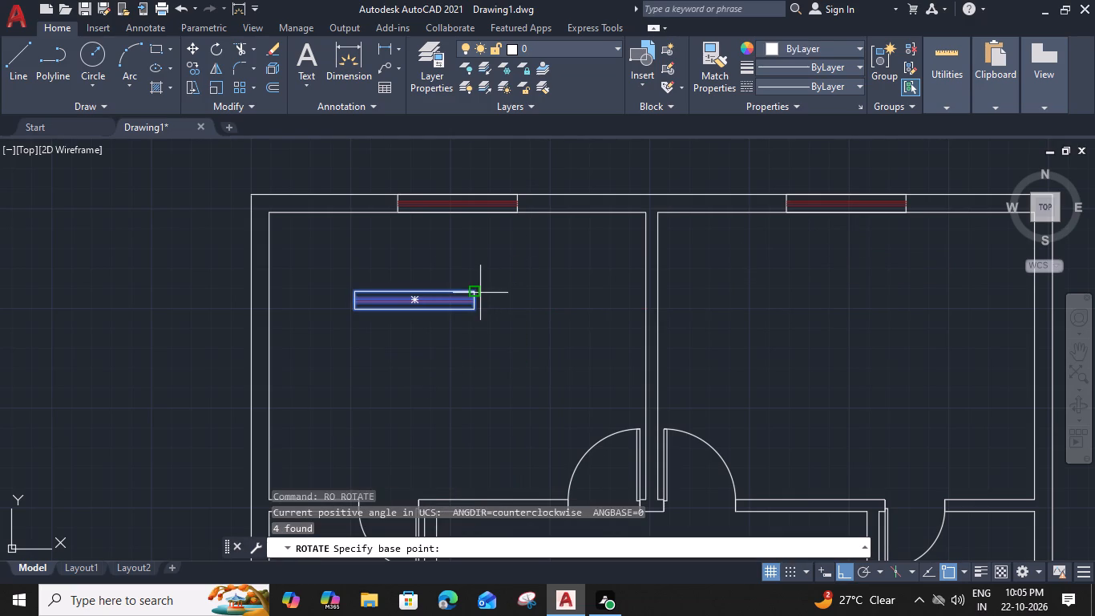
pyautogui.click(479, 293)
pyautogui.scroll(3, 477, 306)
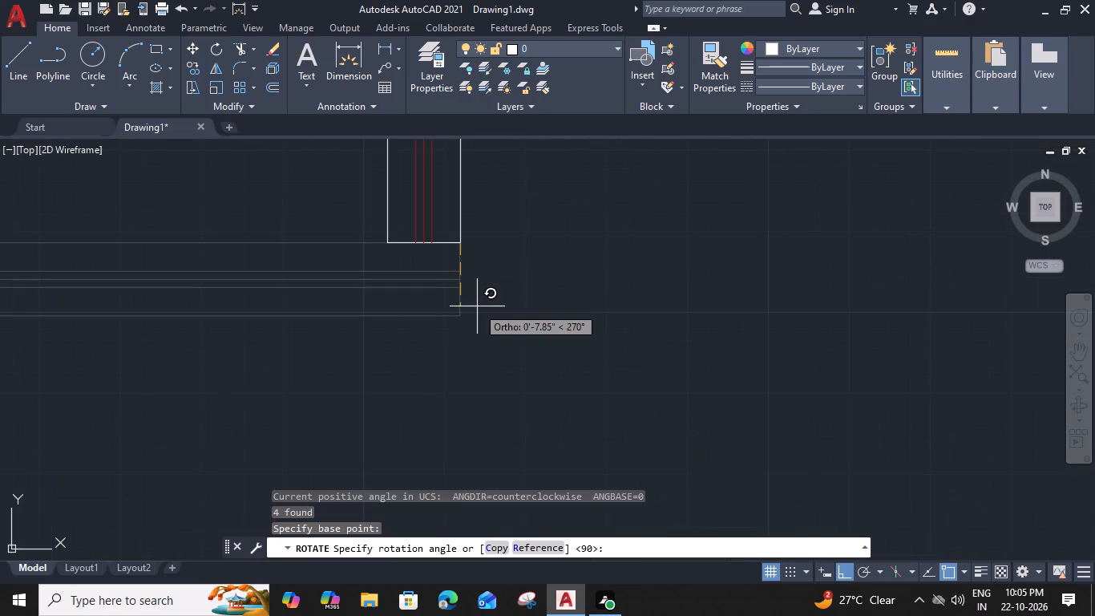
pyautogui.click(459, 315)
pyautogui.scroll(-3, 459, 315)
# Copy the vertical window group into the outer side walls of the upper left and upper right rooms, at the walls' midpoints.
pyautogui.moveTo(475, 274); pyautogui.dragTo(470, 290)
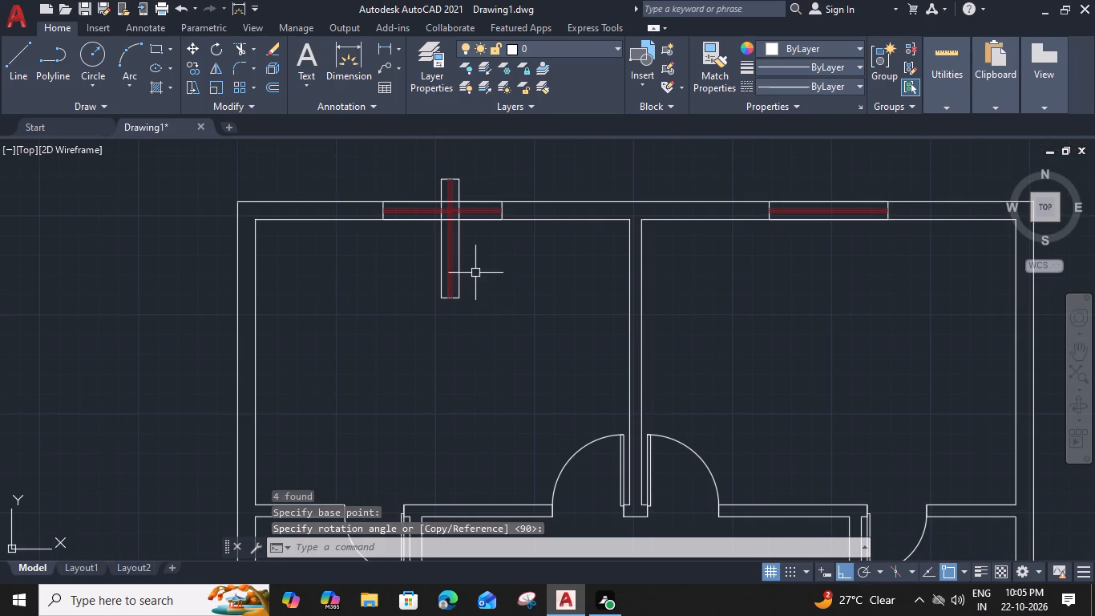
pyautogui.click(398, 340)
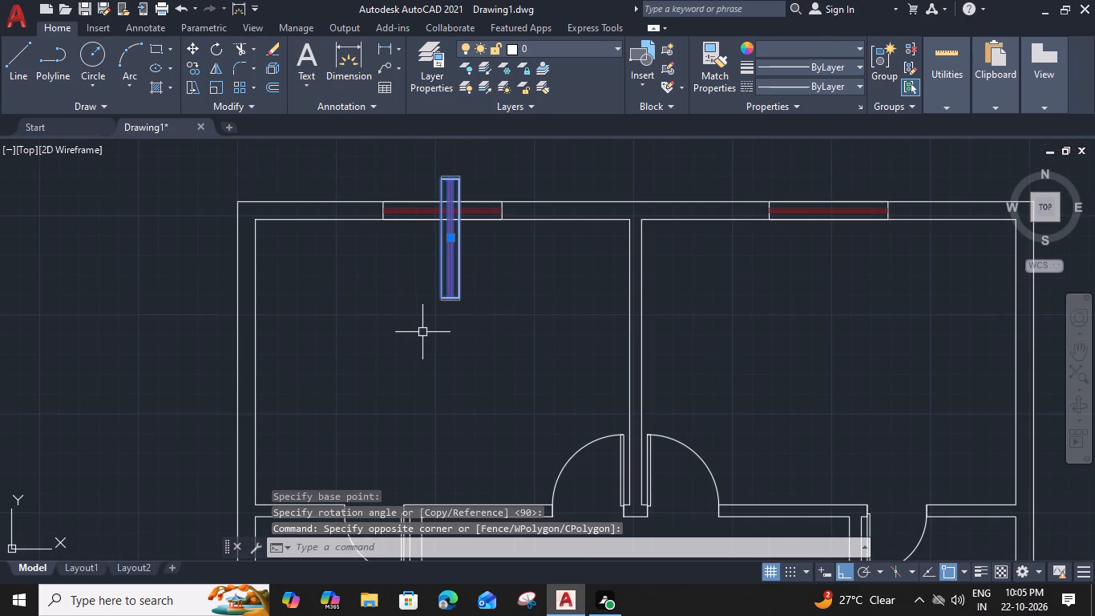
pyautogui.write('co')
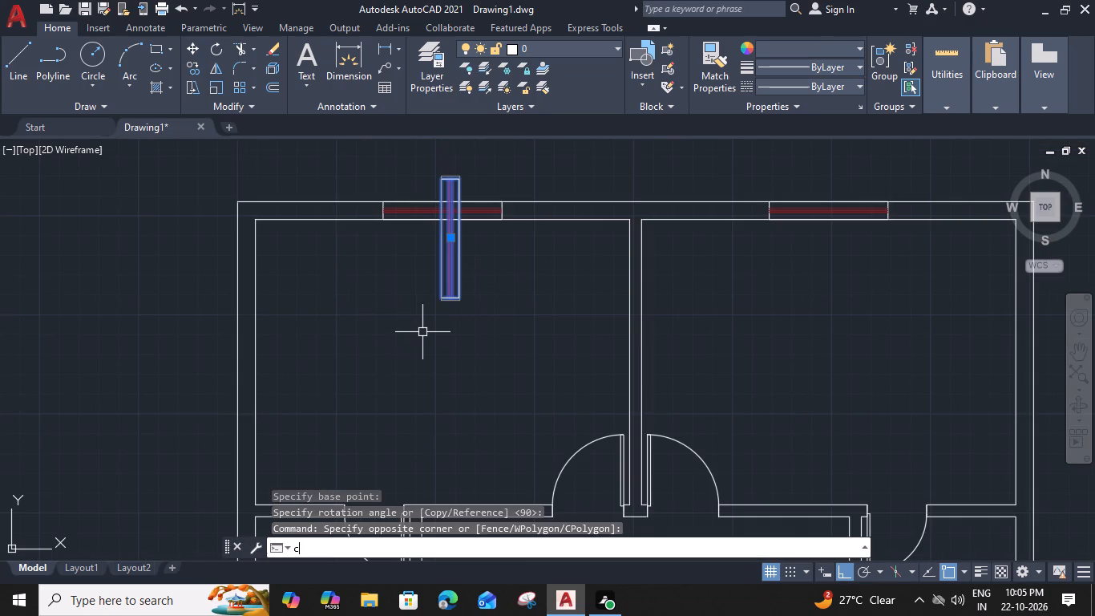
pyautogui.press('space')
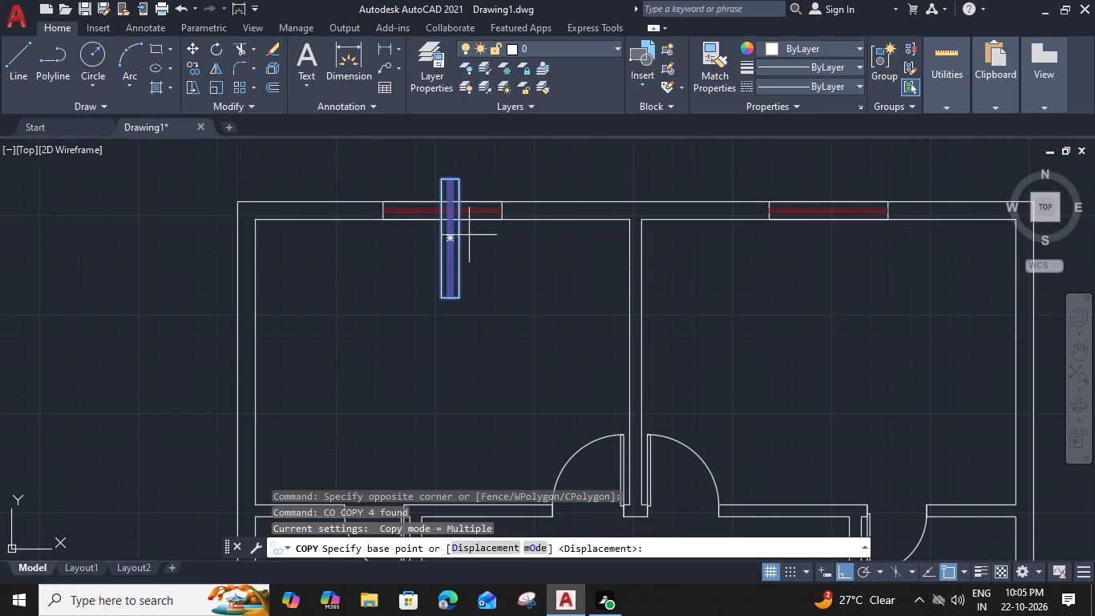
pyautogui.click(461, 241)
pyautogui.moveTo(297, 336); pyautogui.dragTo(365, 241, button='middle')
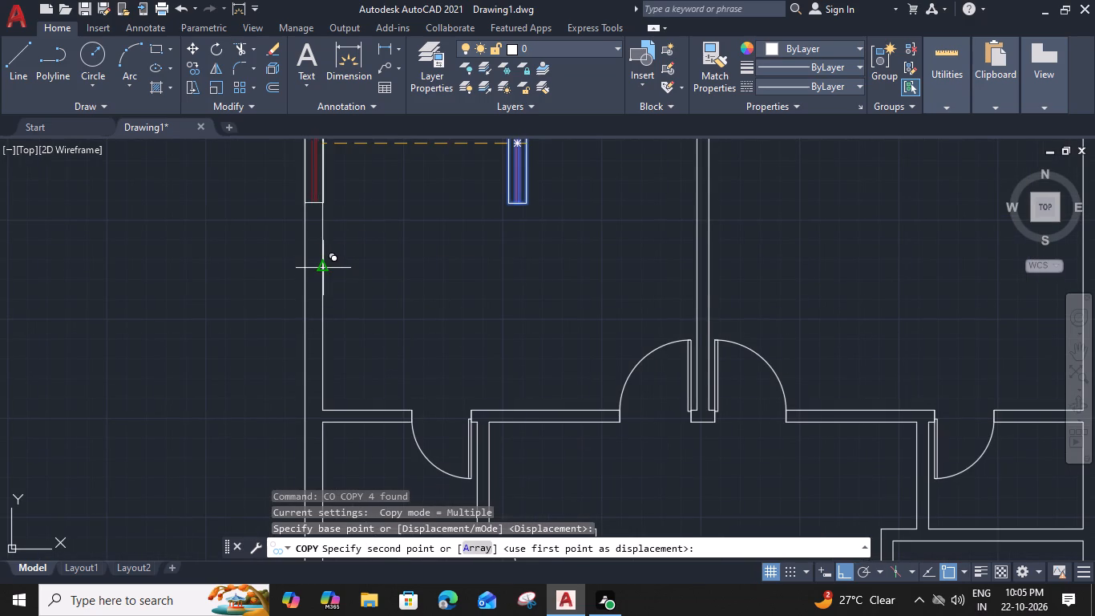
pyautogui.click(325, 269)
pyautogui.scroll(-2, 542, 278)
pyautogui.scroll(2, 759, 261)
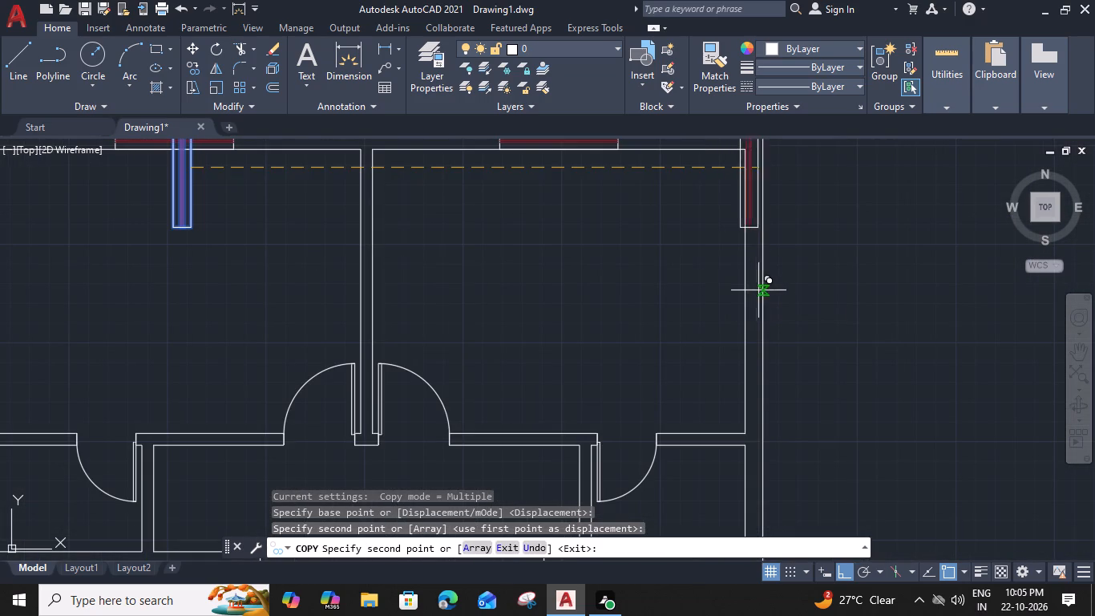
pyautogui.click(762, 290)
# Copy the vertical window group into the outer side walls of the middle right, middle left and lower right rooms, at the walls' midpoints.
pyautogui.scroll(-1, 754, 402)
pyautogui.moveTo(740, 369); pyautogui.dragTo(692, 233, button='middle')
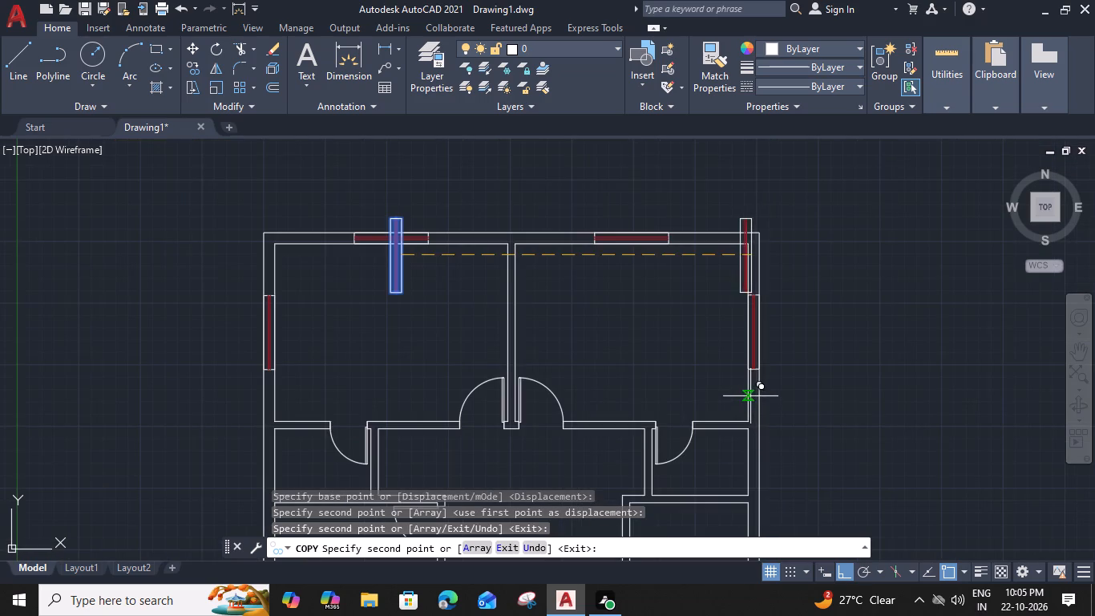
pyautogui.moveTo(692, 233); pyautogui.dragTo(689, 223, button='middle')
pyautogui.moveTo(709, 377); pyautogui.dragTo(661, 211, button='middle')
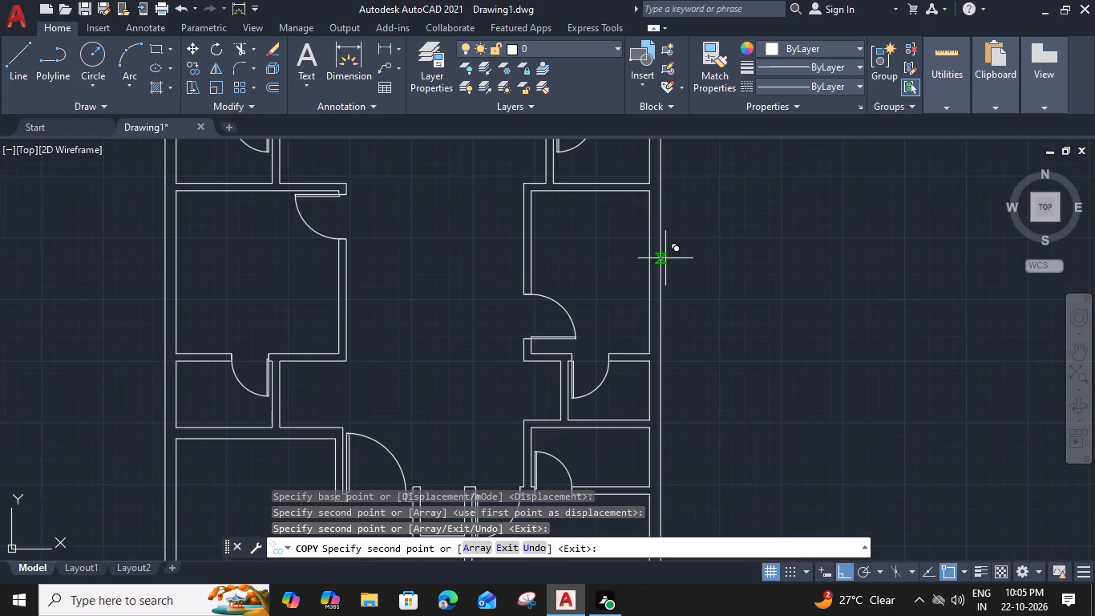
pyautogui.click(660, 266)
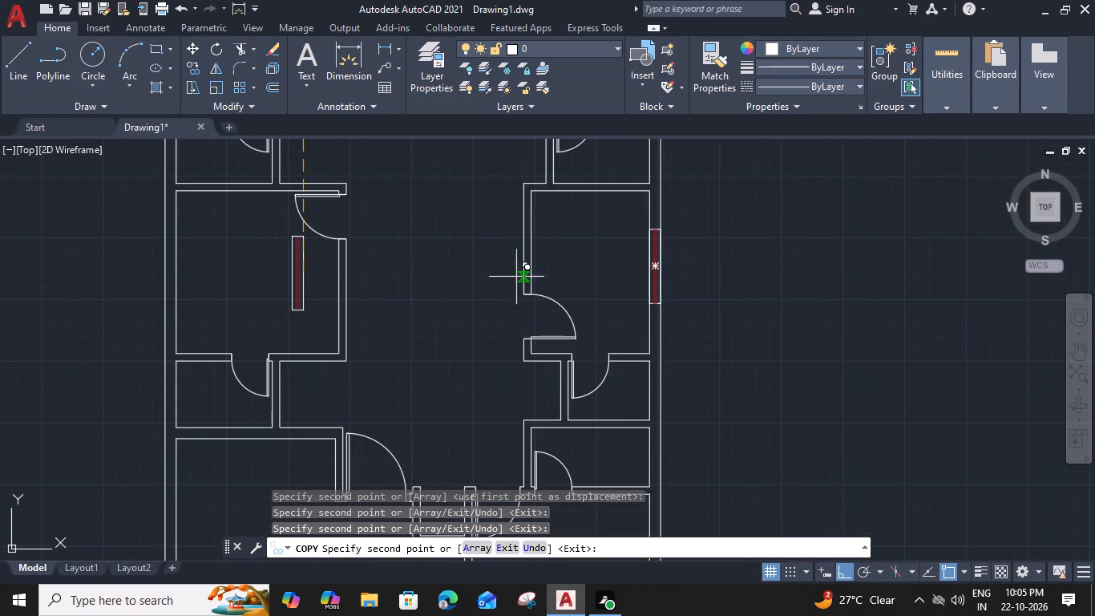
pyautogui.moveTo(503, 278); pyautogui.dragTo(681, 266, button='middle')
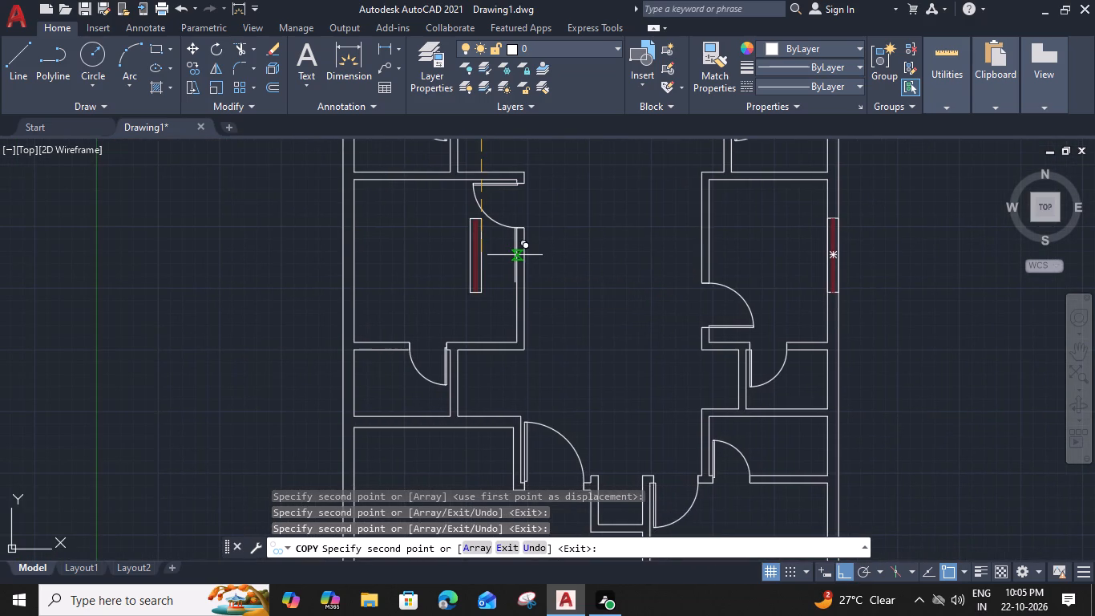
pyautogui.click(359, 265)
pyautogui.moveTo(481, 318); pyautogui.dragTo(476, 194, button='middle')
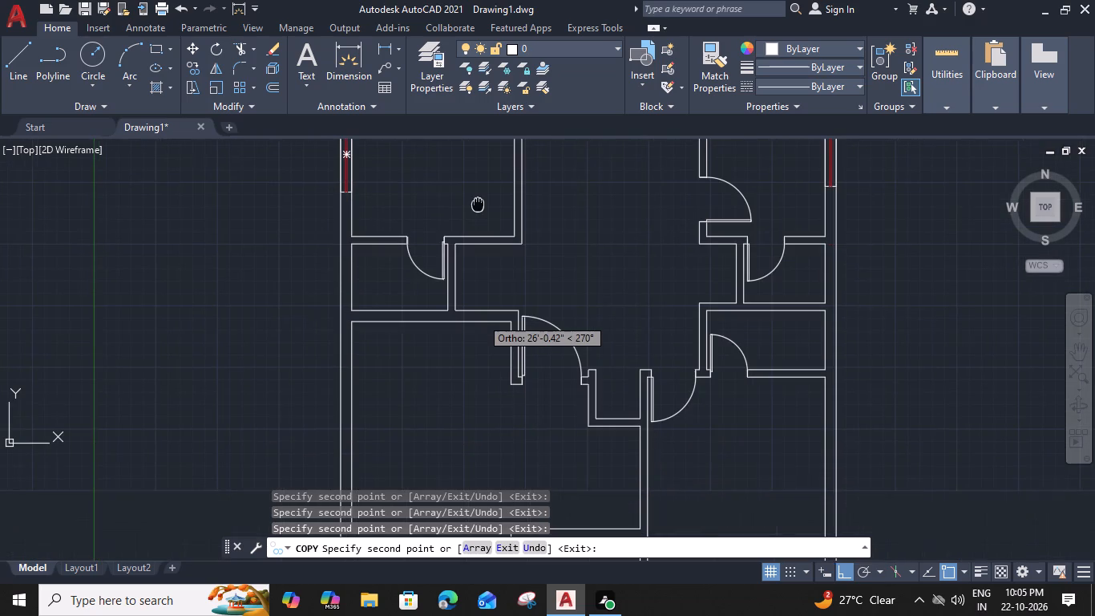
pyautogui.moveTo(556, 351); pyautogui.dragTo(455, 198, button='middle')
pyautogui.click(732, 296)
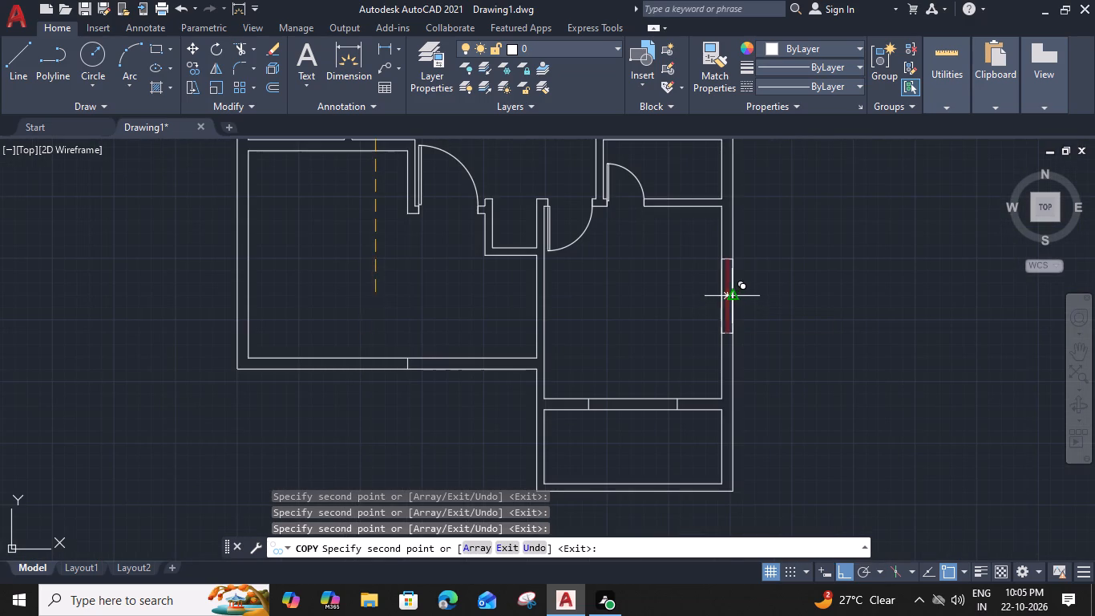
pyautogui.press('Escape')
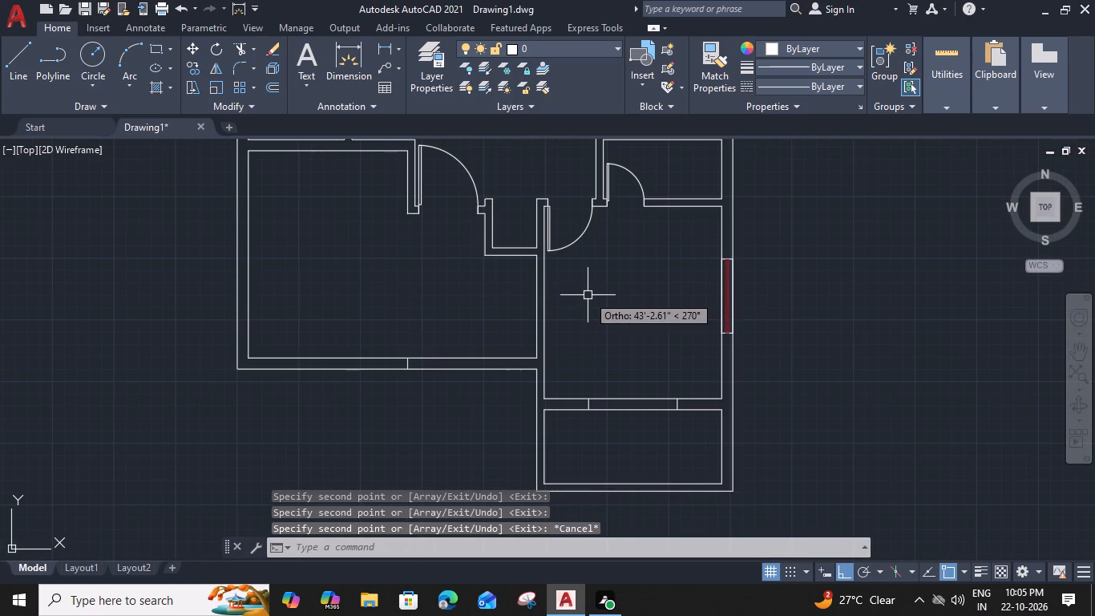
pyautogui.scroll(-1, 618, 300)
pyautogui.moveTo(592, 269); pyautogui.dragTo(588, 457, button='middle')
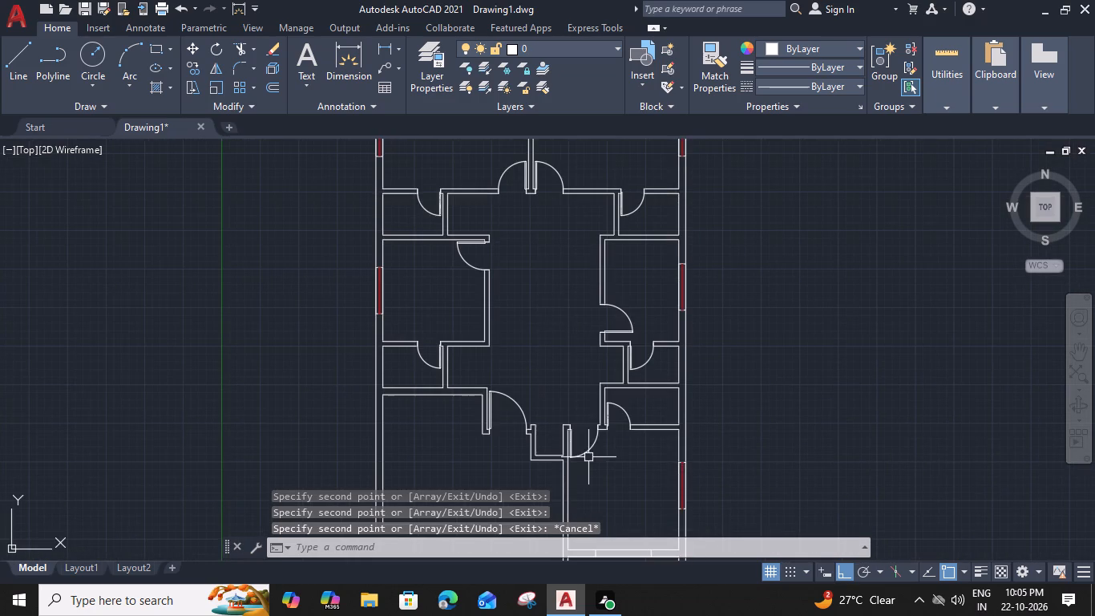
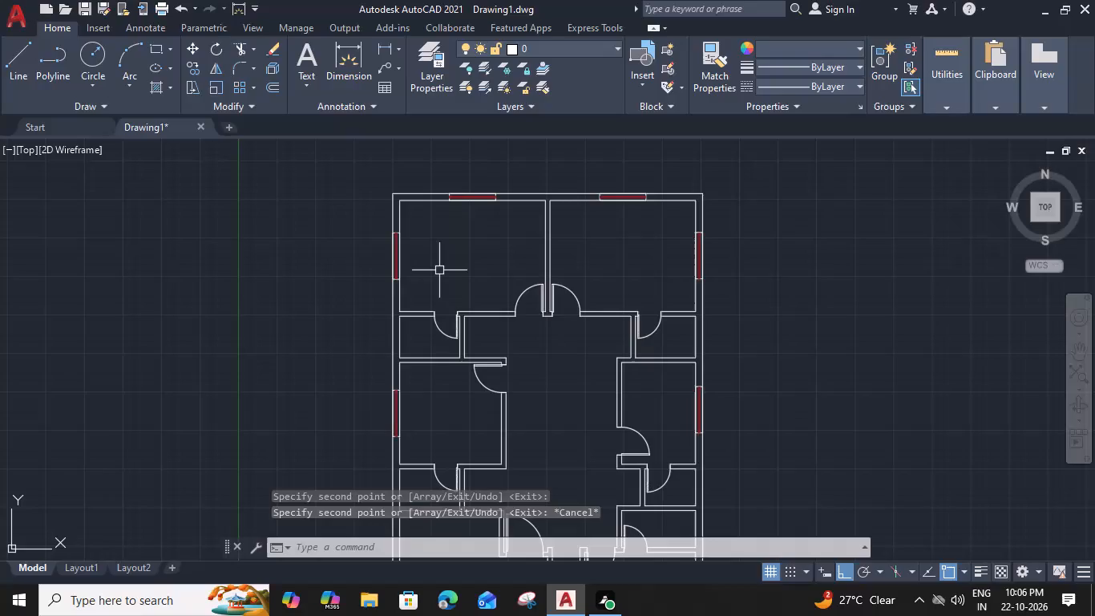
# Draw a 9" by 1'9" upright rectangle in the empty space of the lower right room.
pyautogui.moveTo(572, 448); pyautogui.dragTo(539, 205, button='middle')
pyautogui.moveTo(604, 402); pyautogui.dragTo(604, 407, button='middle')
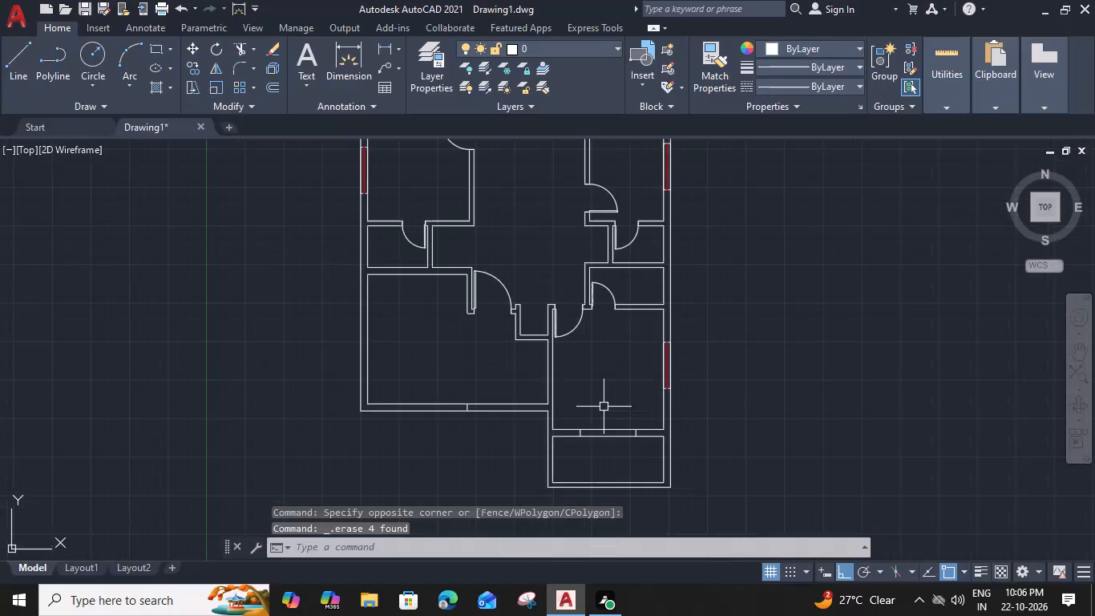
pyautogui.moveTo(604, 407); pyautogui.dragTo(583, 368, button='middle')
pyautogui.press('r')
pyautogui.write('ec')
pyautogui.press('space')
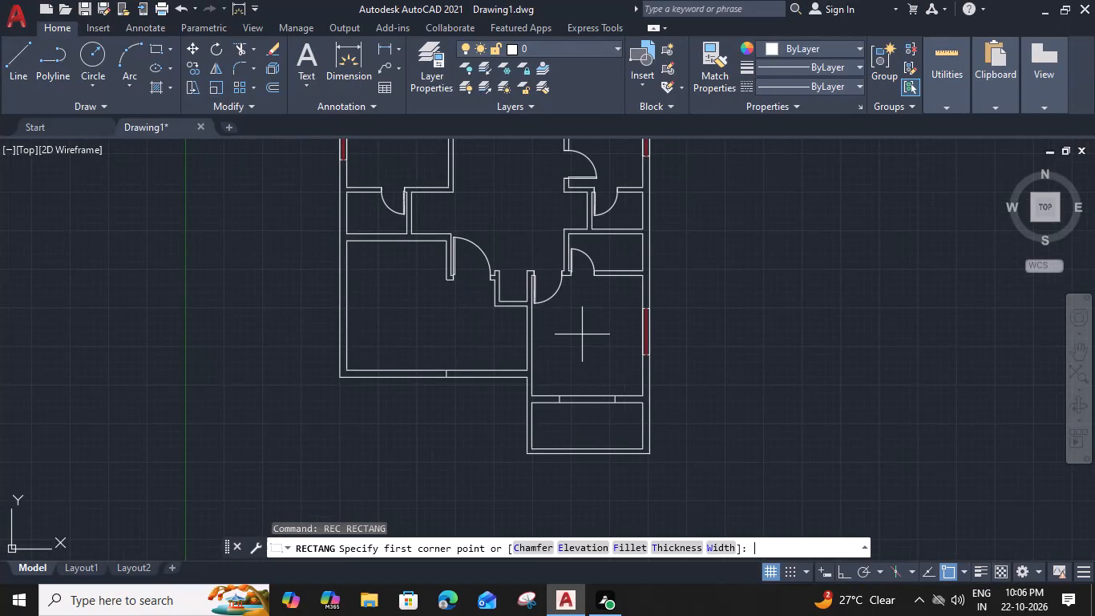
pyautogui.click(571, 322)
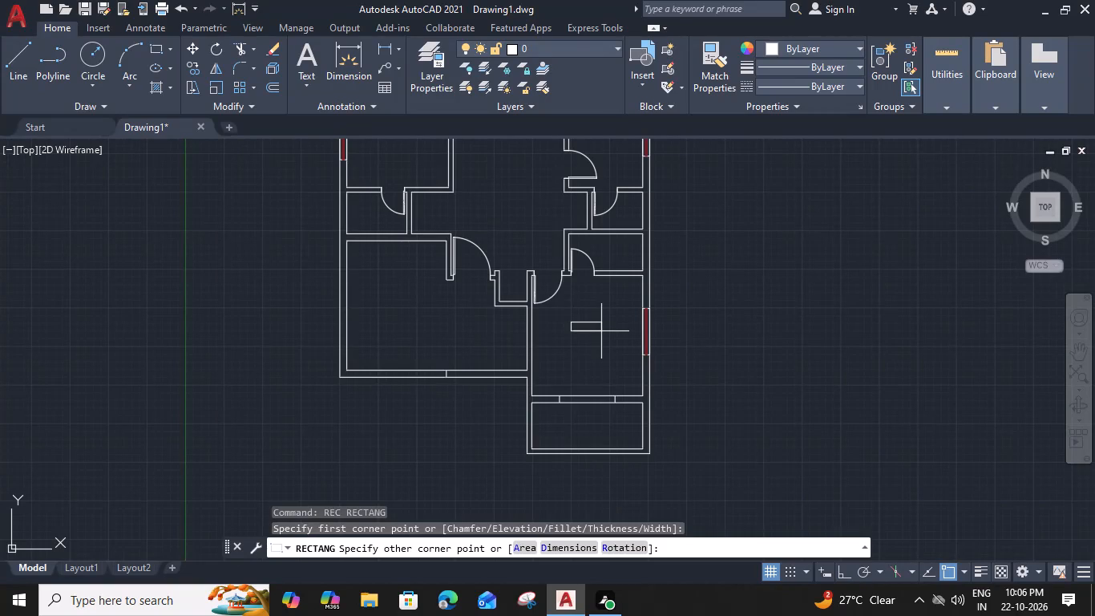
pyautogui.write('d')
pyautogui.press('space')
pyautogui.press('1')
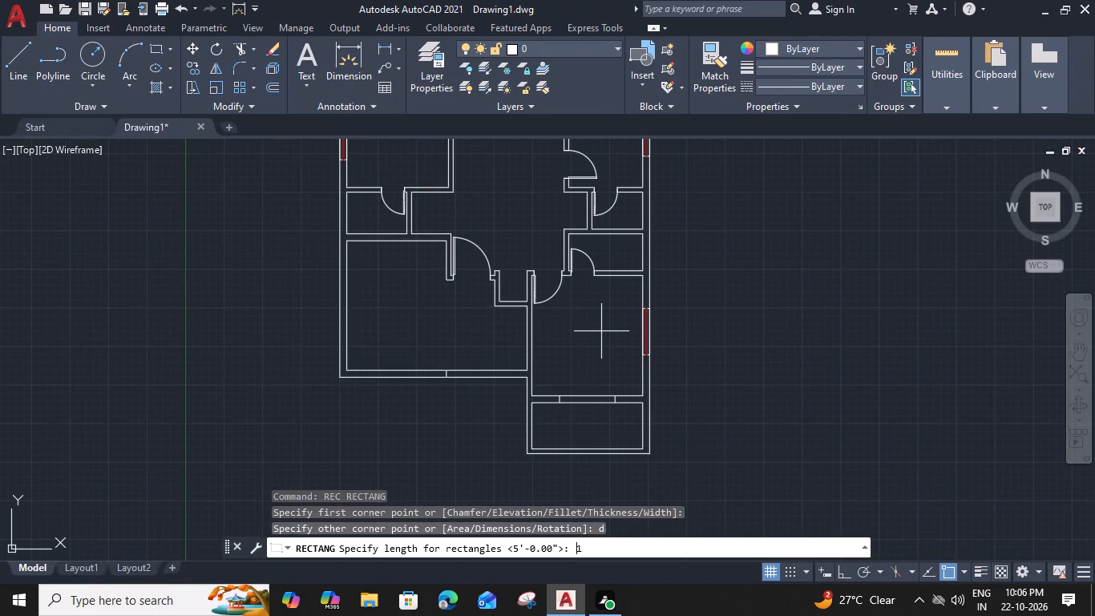
pyautogui.press('BackSpace')
pyautogui.write('9"')
pyautogui.press('Return')
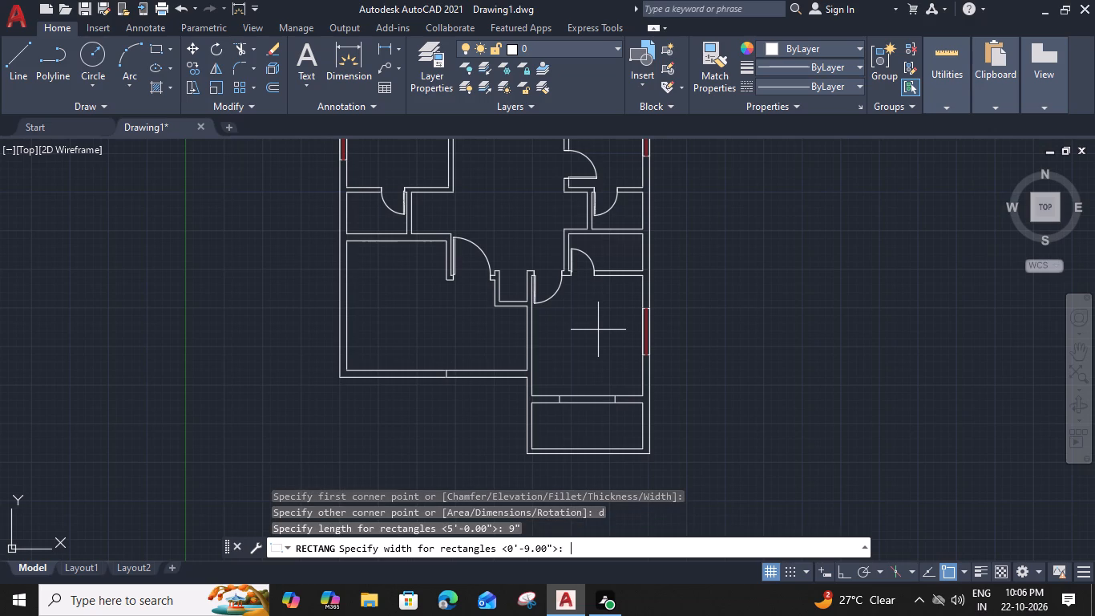
pyautogui.write("1'")
pyautogui.press('9')
pyautogui.hotkey('shift', '"')
pyautogui.press('Return')
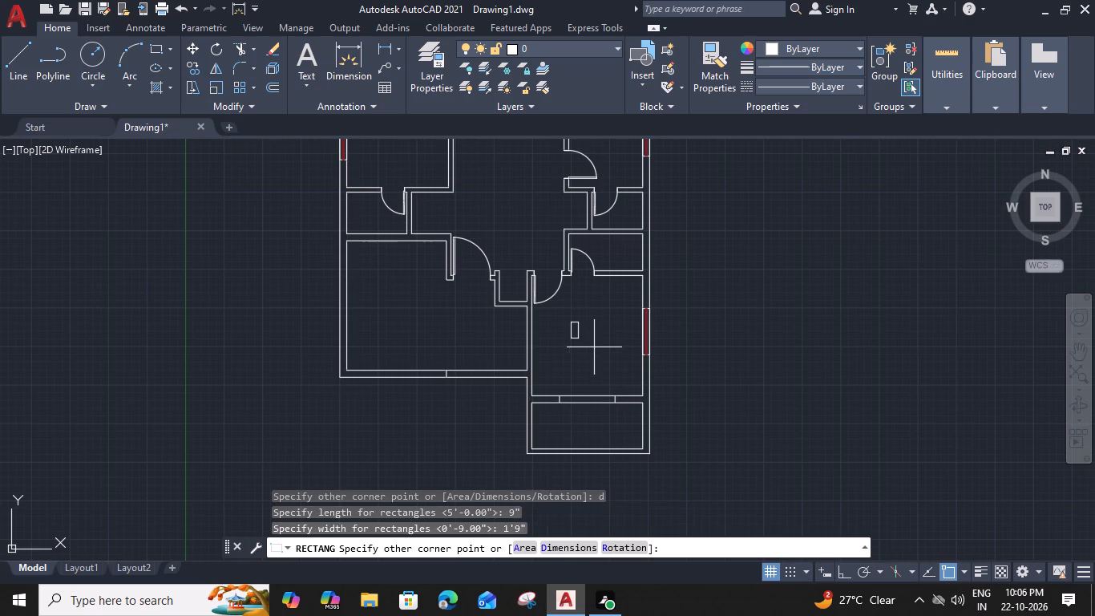
pyautogui.scroll(1, 590, 350)
pyautogui.click(583, 363)
pyautogui.scroll(4, 561, 313)
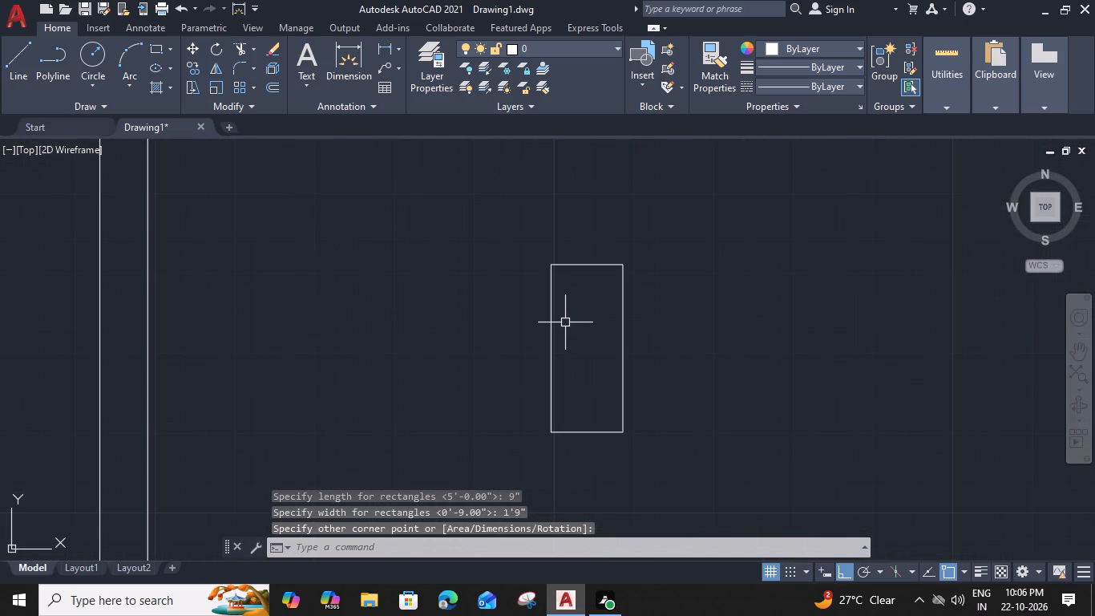
# Draw a vertical centre line through the rectangle between the midpoints of its top and bottom edges.
pyautogui.write('l')
pyautogui.press('space')
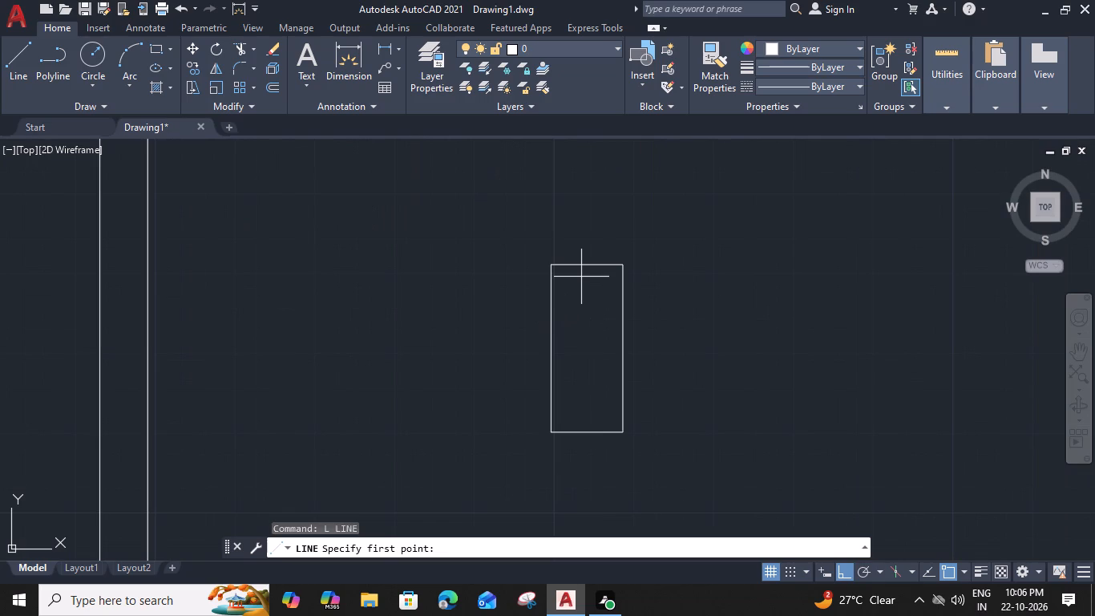
pyautogui.click(589, 267)
pyautogui.click(586, 432)
pyautogui.press('space')
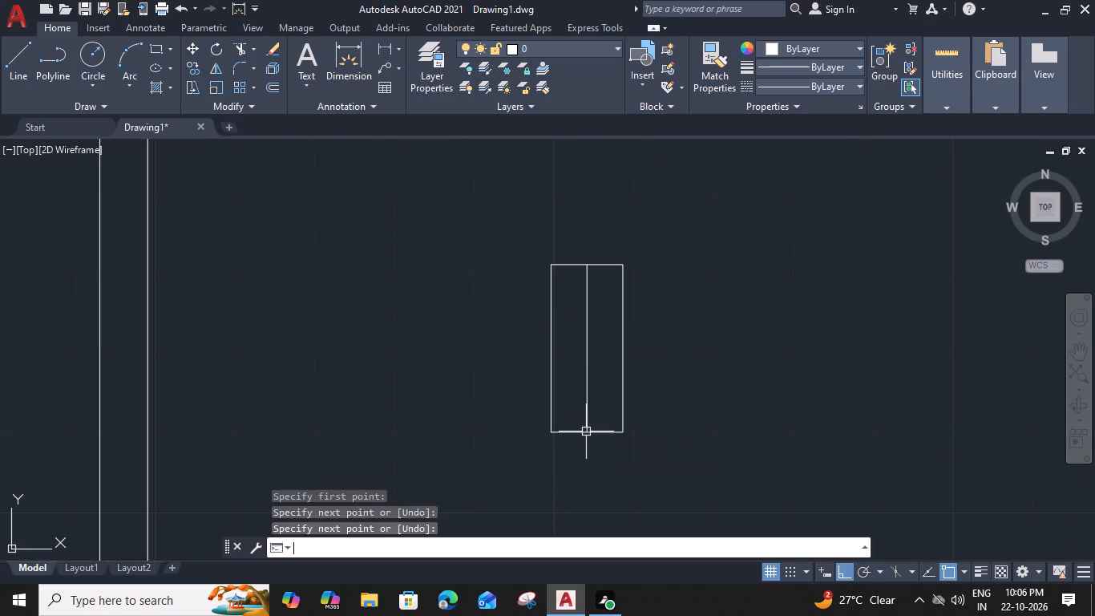
# Offset the rectangle's centre line by 1" to both sides.
pyautogui.click(585, 389)
pyautogui.write('o')
pyautogui.press('space')
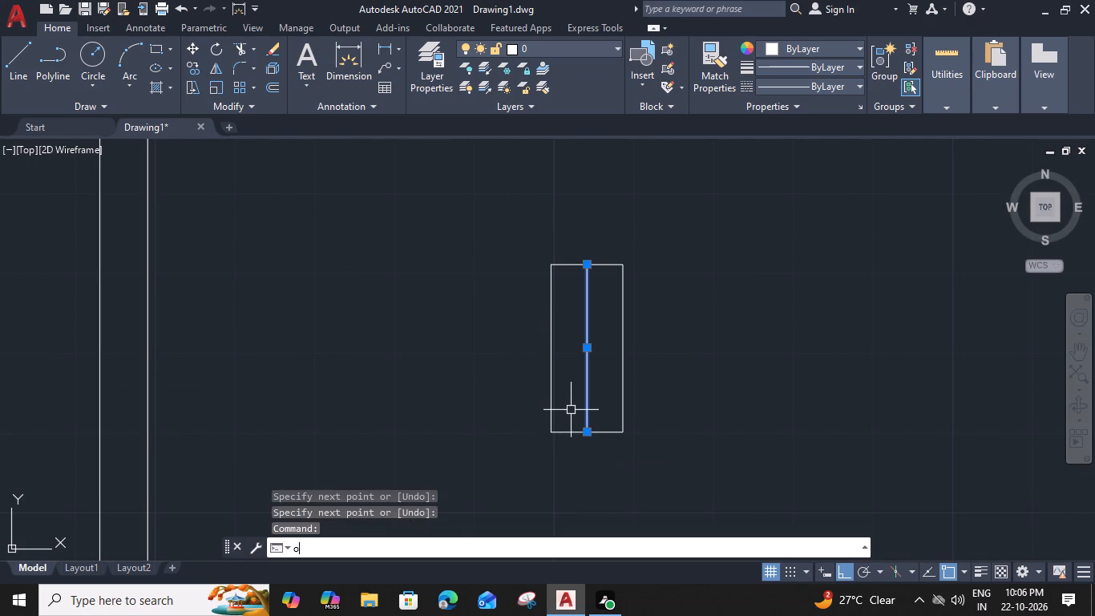
pyautogui.press('1')
pyautogui.hotkey('shift', '"')
pyautogui.press('Return')
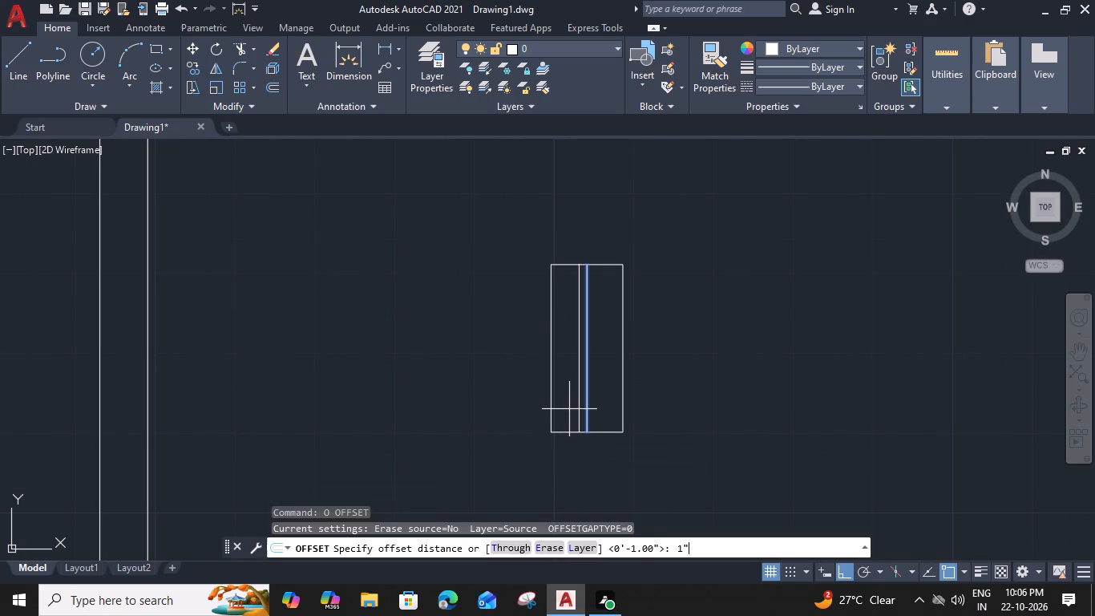
pyautogui.click(538, 410)
pyautogui.click(587, 369)
pyautogui.click(621, 378)
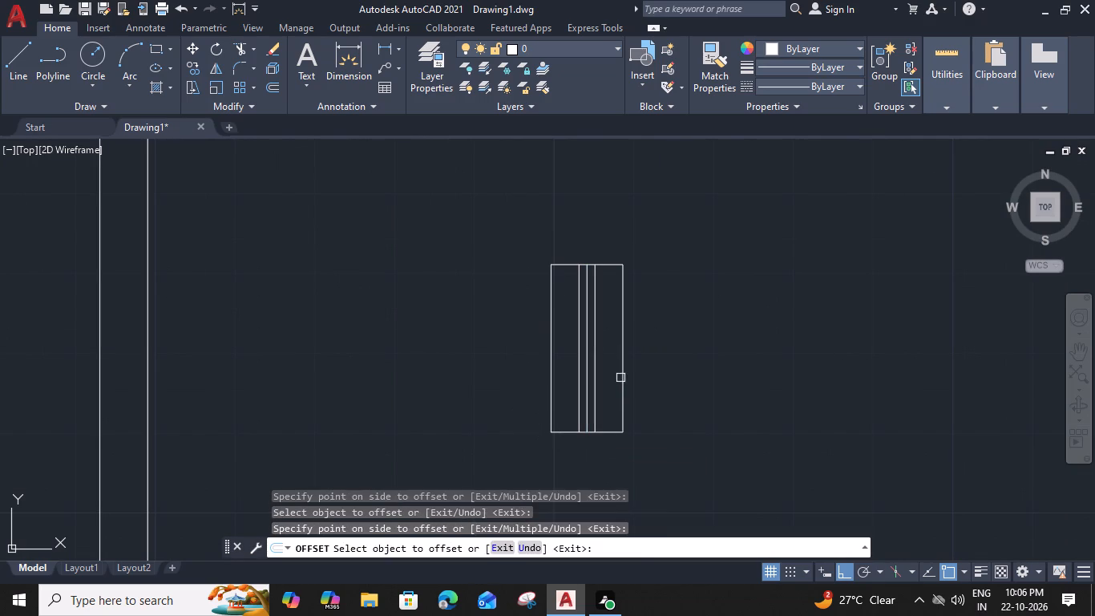
pyautogui.press('Escape')
# Colour the three vertical lines inside the rectangle dark red.
pyautogui.click(608, 351)
pyautogui.click(572, 394)
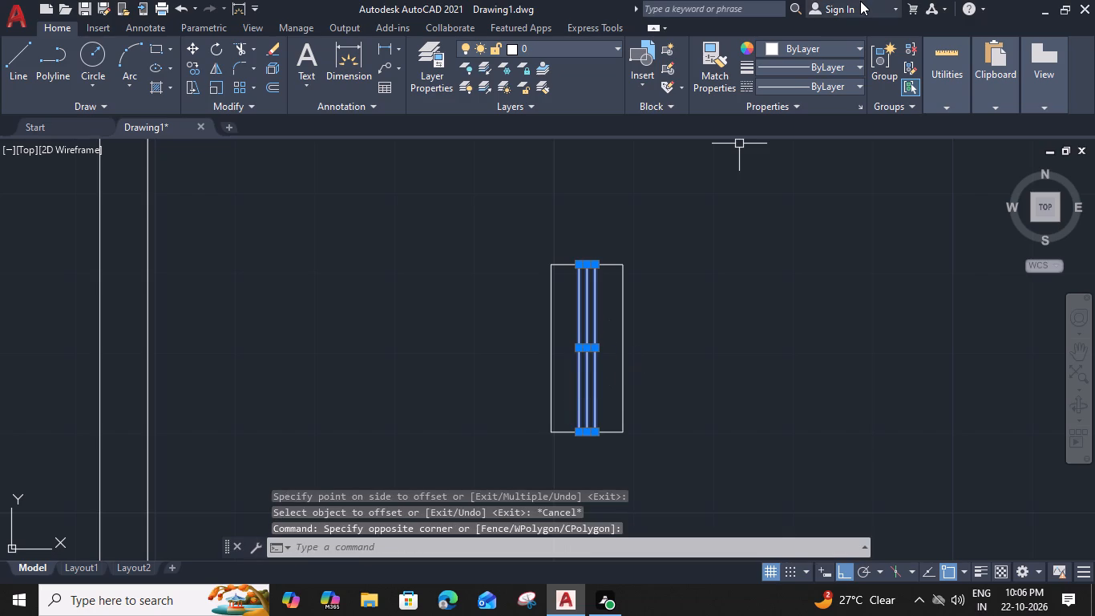
pyautogui.click(854, 43)
pyautogui.click(814, 114)
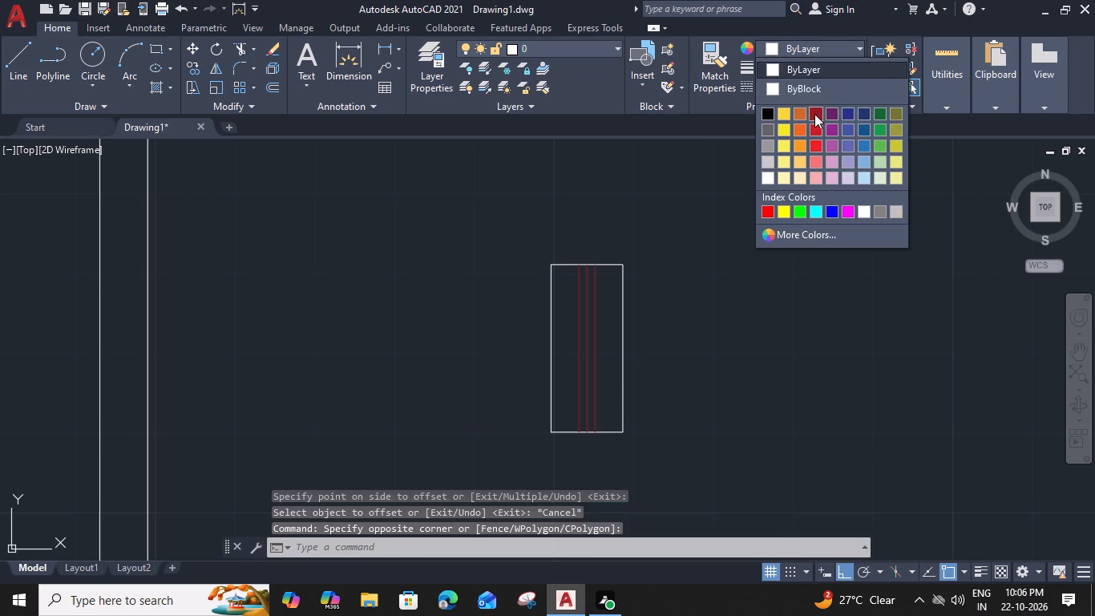
# Group the rectangle with its three red lines.
pyautogui.click(700, 229)
pyautogui.click(491, 356)
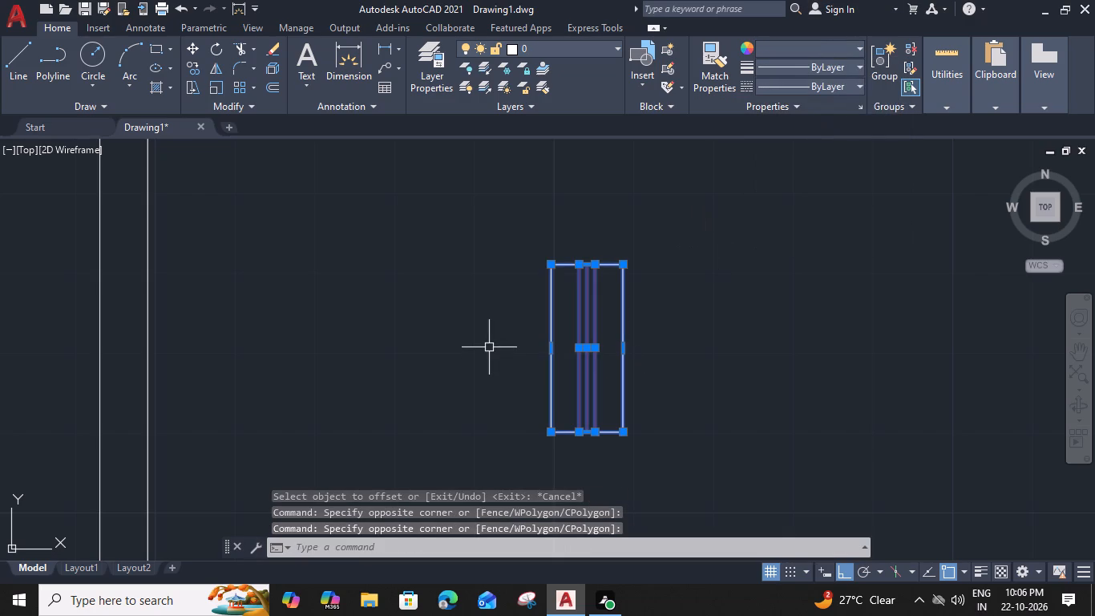
pyautogui.press('g')
pyautogui.press('space')
# Copy the small window group by its left edge's midpoint into the right outer wall at the midpoints of the three small rooms.
pyautogui.click(549, 334)
pyautogui.press('c')
pyautogui.press('o')
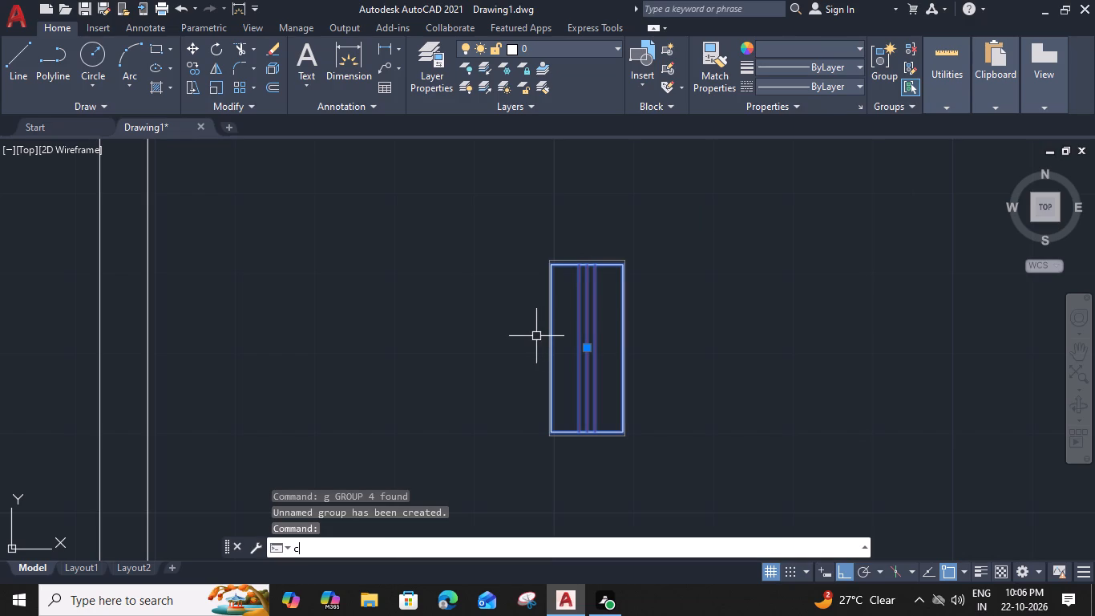
pyautogui.press('space')
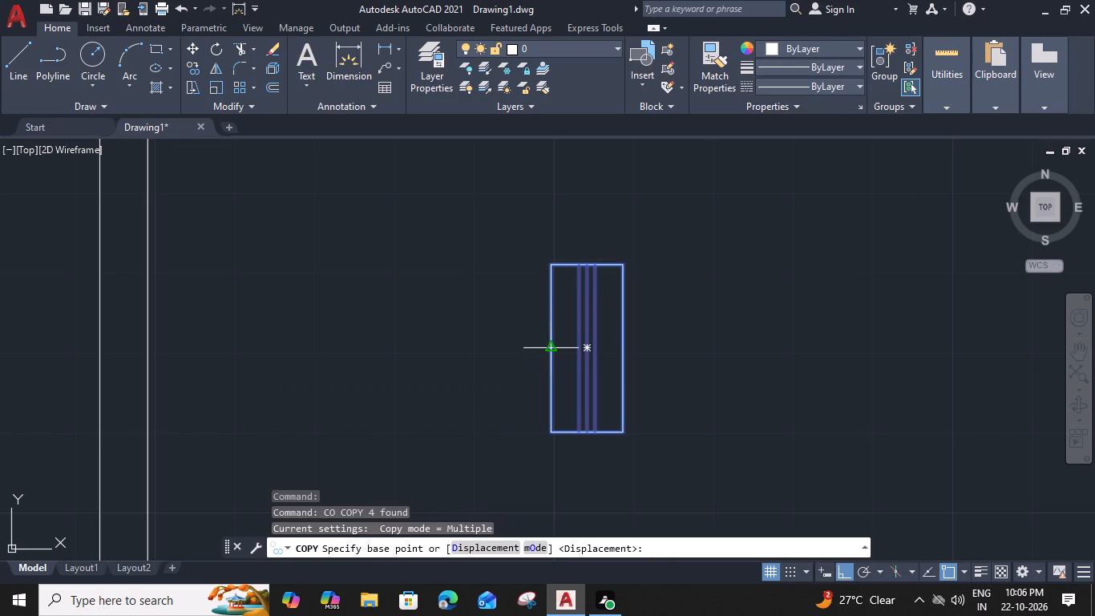
pyautogui.click(549, 349)
pyautogui.scroll(-3, 549, 347)
pyautogui.moveTo(725, 286); pyautogui.dragTo(638, 404, button='middle')
pyautogui.click(645, 273)
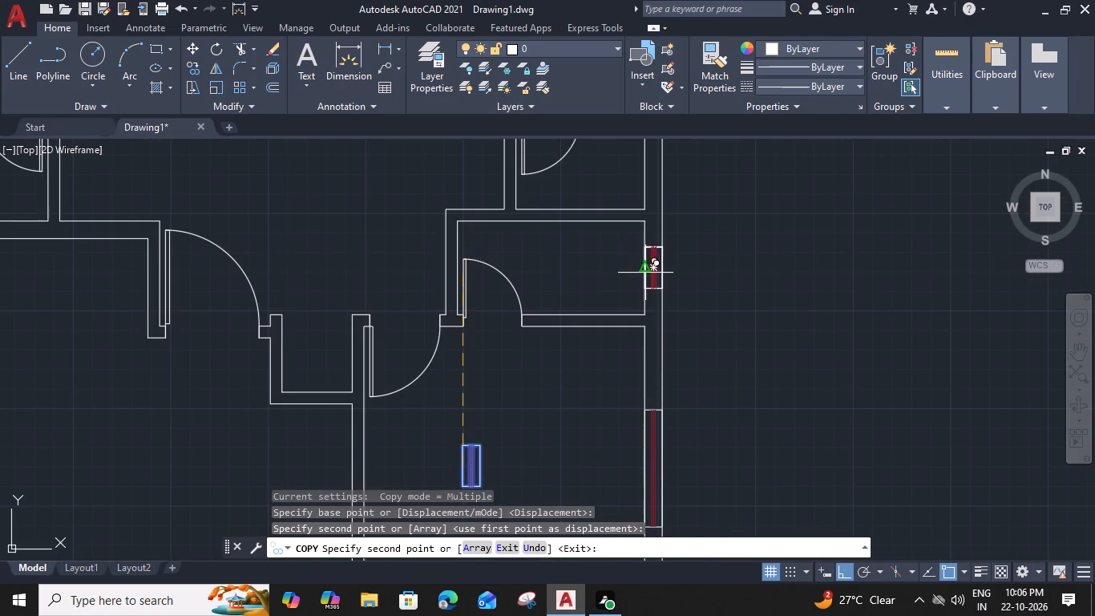
pyautogui.moveTo(637, 170); pyautogui.dragTo(621, 331, button='middle')
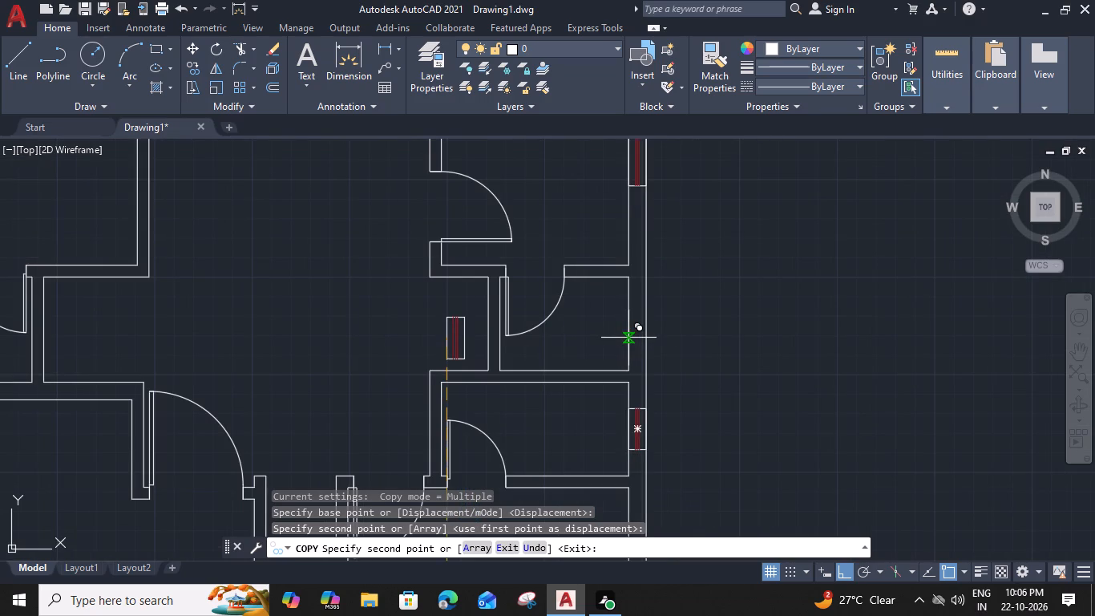
pyautogui.click(628, 338)
pyautogui.moveTo(628, 245); pyautogui.dragTo(618, 393, button='middle')
pyautogui.moveTo(615, 225); pyautogui.dragTo(600, 414, button='middle')
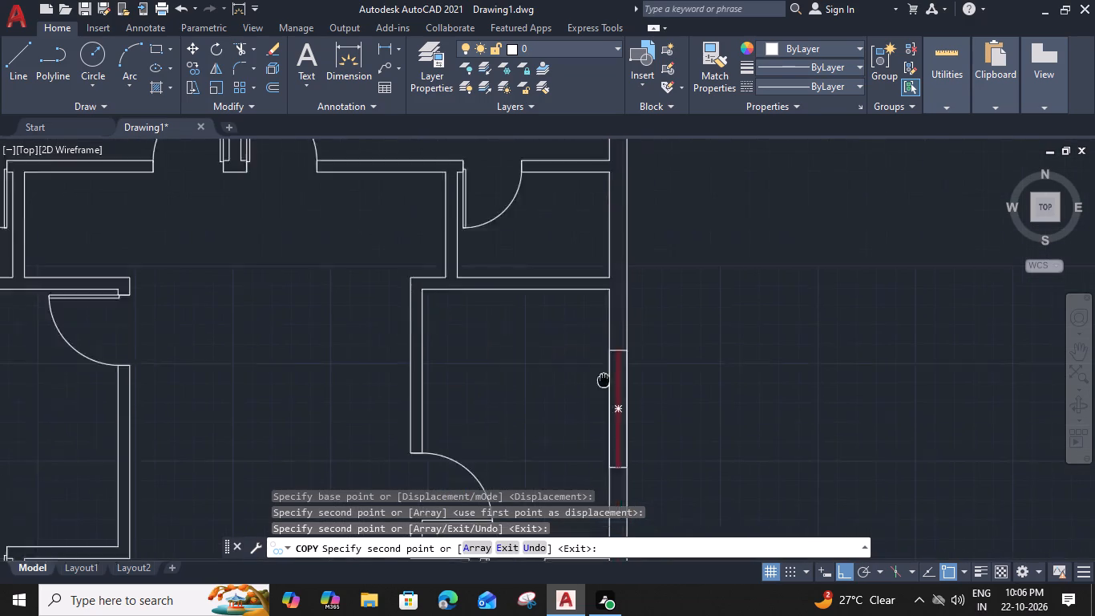
pyautogui.click(604, 305)
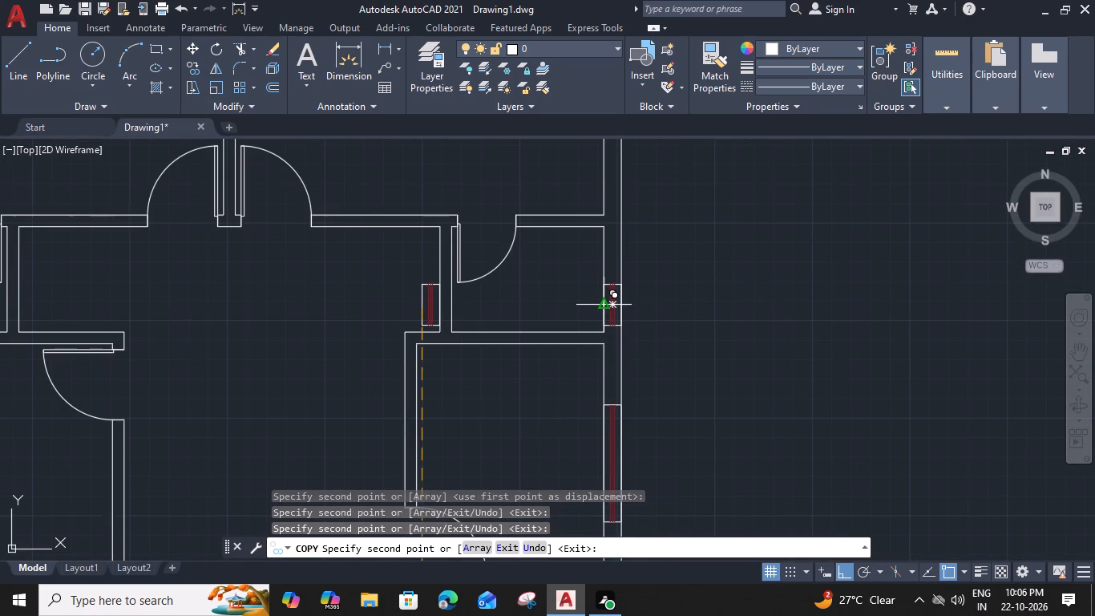
# Copy the small window group into the left outer wall at the midpoints of the two small rooms.
pyautogui.moveTo(517, 311); pyautogui.dragTo(959, 288, button='middle')
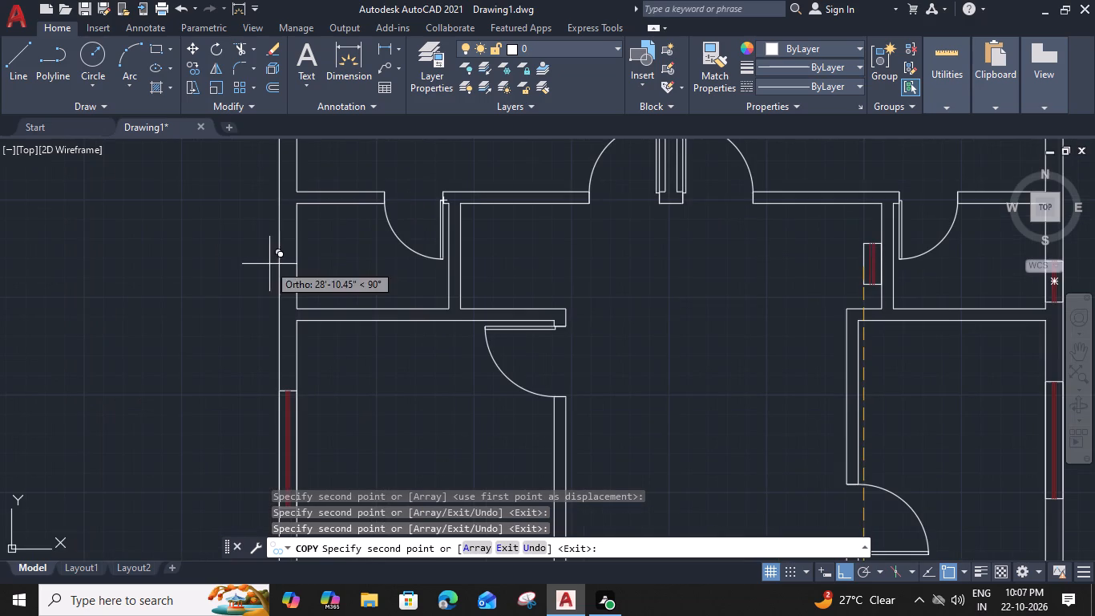
pyautogui.click(281, 258)
pyautogui.moveTo(309, 324); pyautogui.dragTo(475, 42, button='middle')
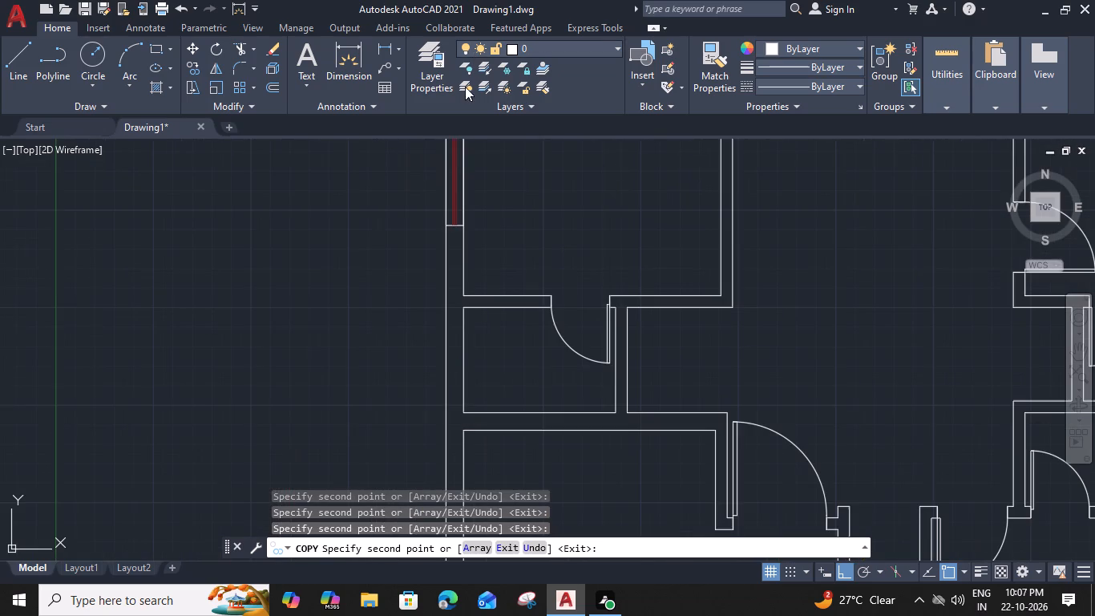
pyautogui.click(446, 363)
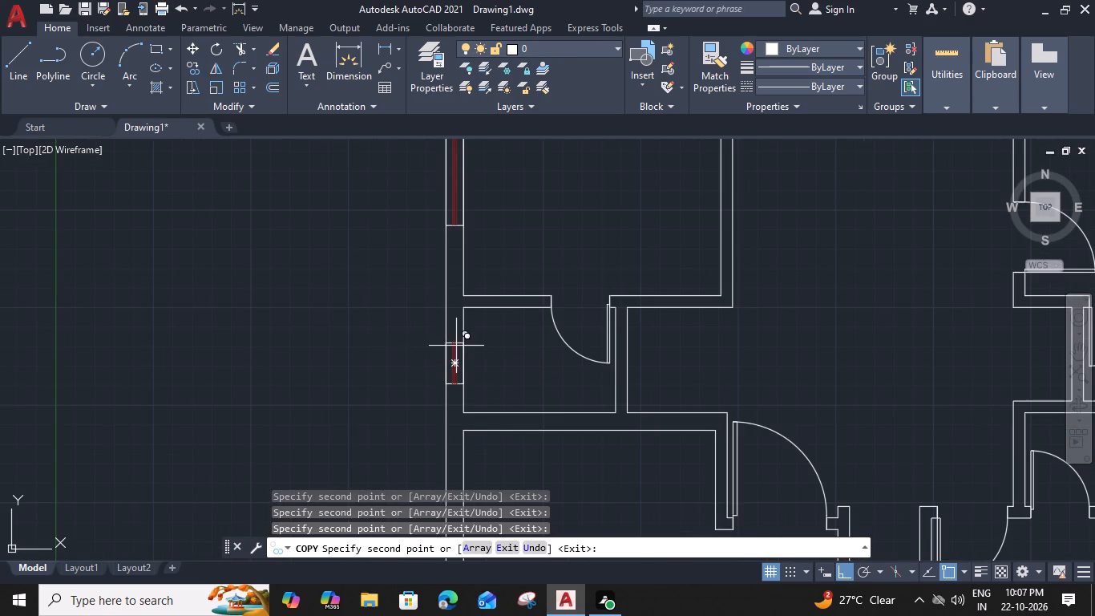
pyautogui.press('Escape')
# Rotate the original small window group by 270° about its upper right corner so it lies horizontally.
pyautogui.scroll(-3, 718, 304)
pyautogui.moveTo(718, 310); pyautogui.dragTo(602, 245, button='middle')
pyautogui.scroll(2, 697, 342)
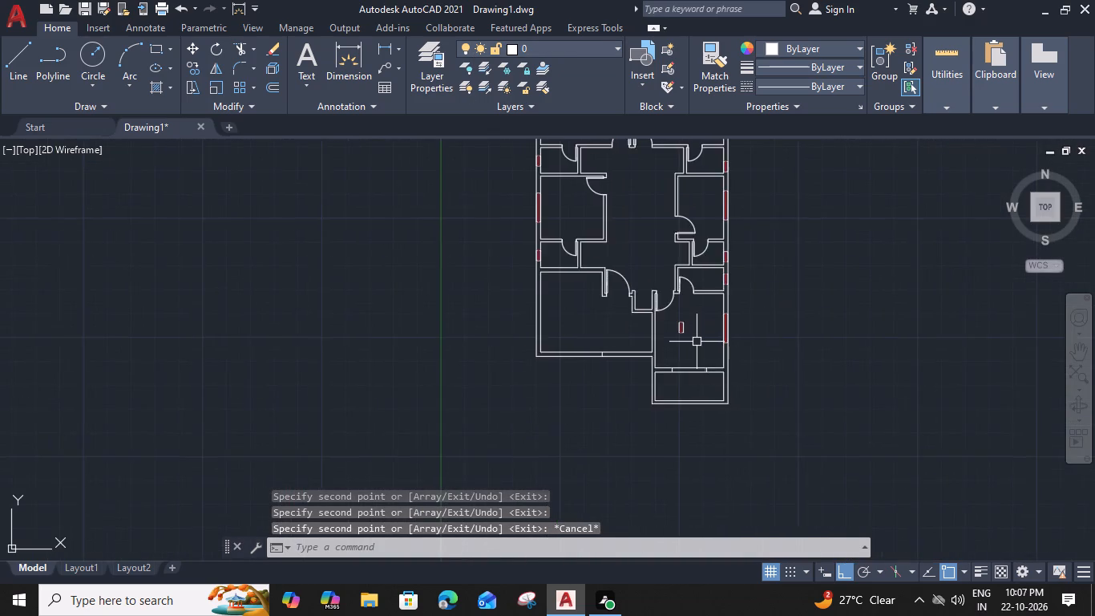
pyautogui.moveTo(676, 275); pyautogui.dragTo(669, 286)
pyautogui.click(633, 351)
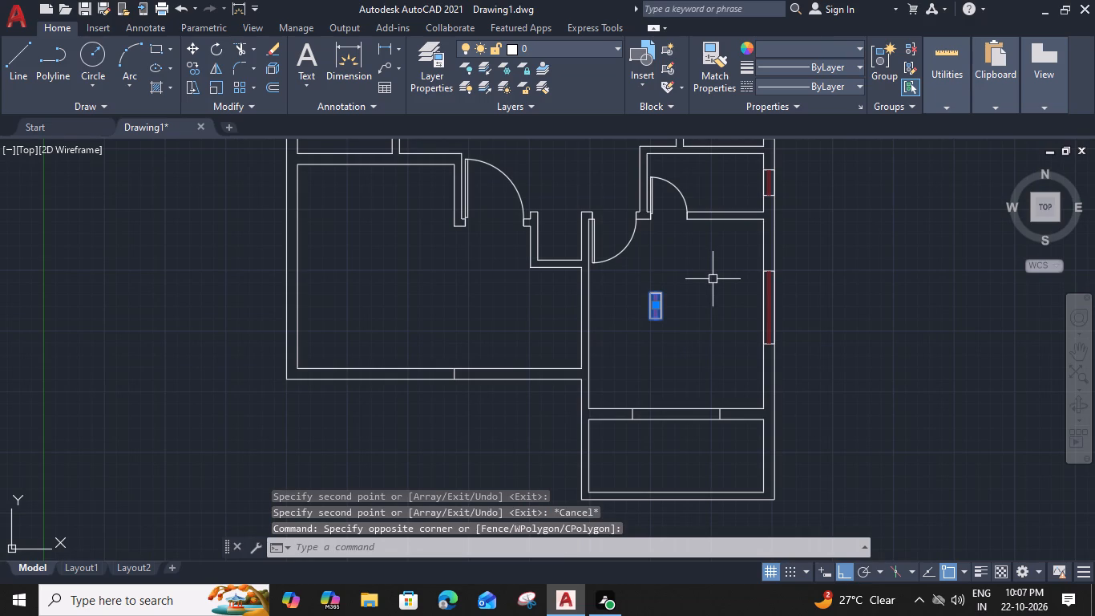
pyautogui.press('r')
pyautogui.press('o')
pyautogui.press('space')
pyautogui.scroll(2, 698, 292)
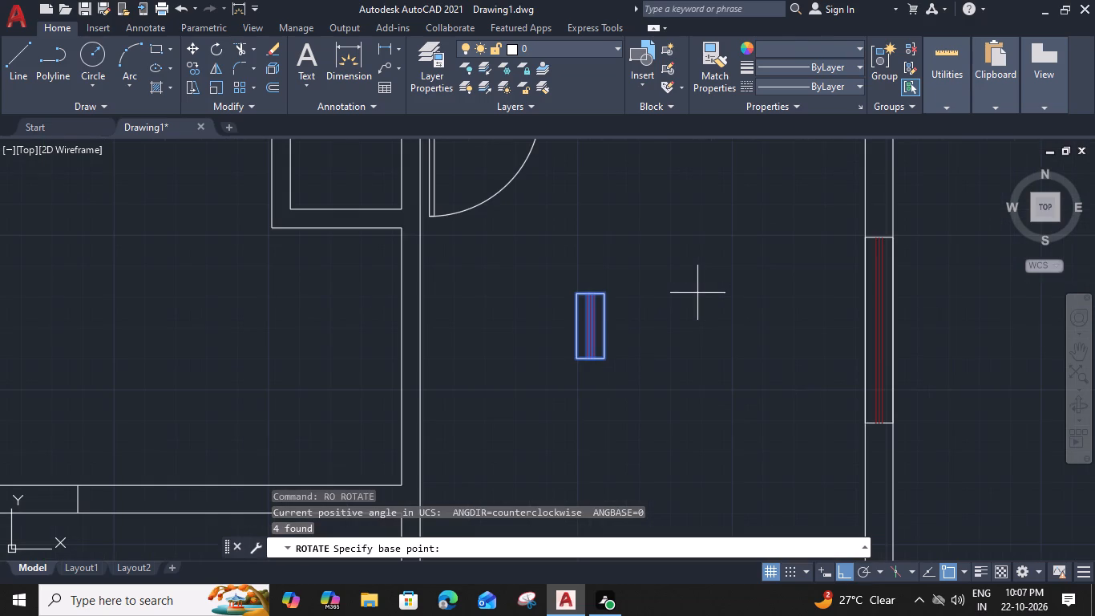
pyautogui.click(608, 298)
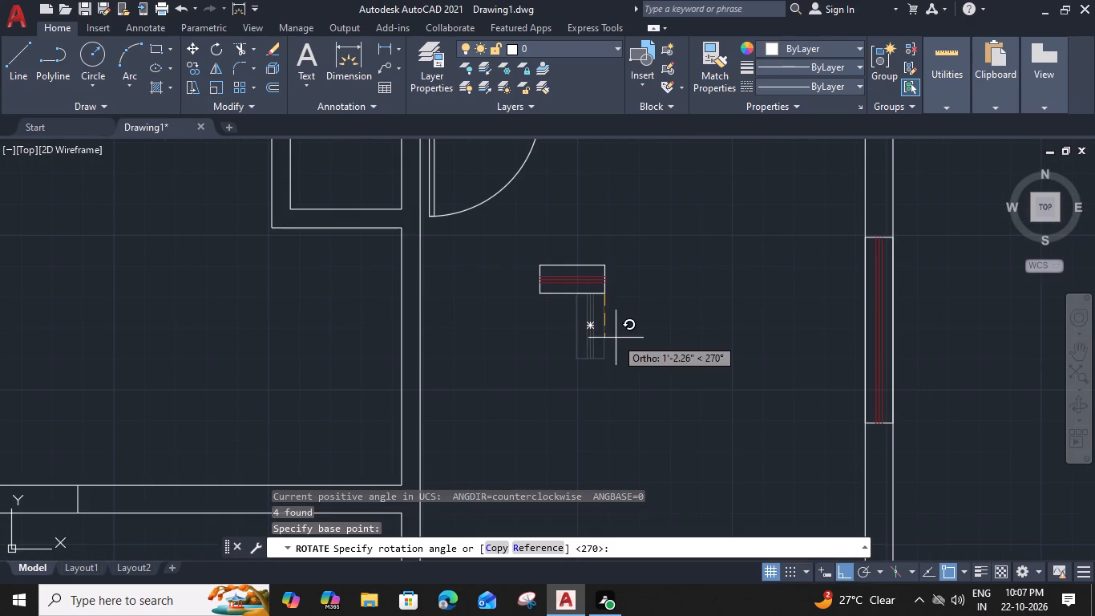
pyautogui.scroll(3, 604, 342)
pyautogui.click(612, 407)
pyautogui.scroll(-4, 600, 373)
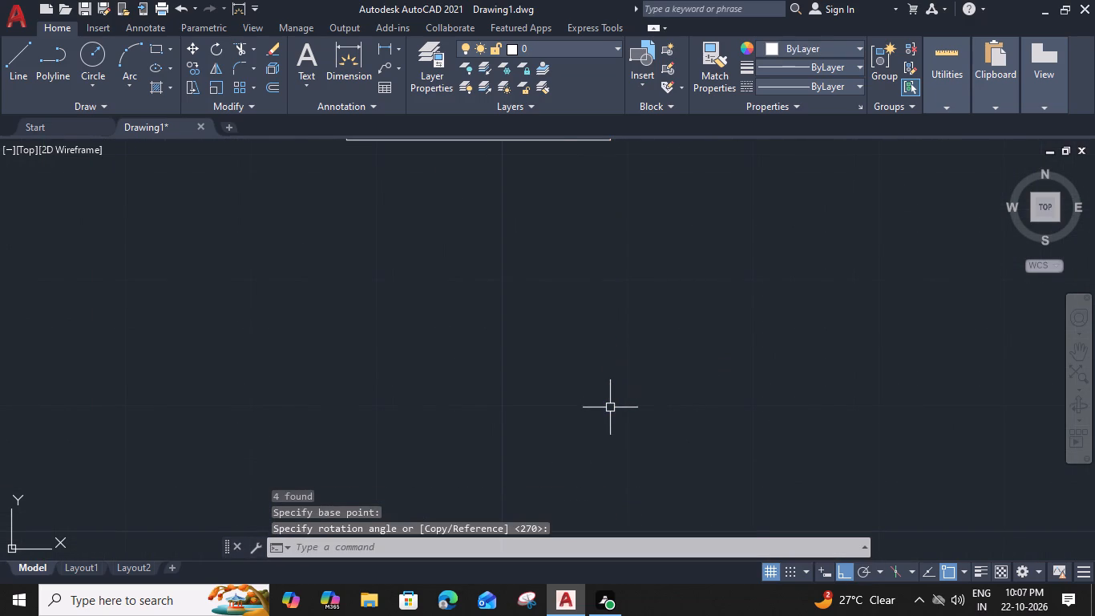
# Move the horizontal small window group by its upper edge's midpoint onto the short wall's upper-line midpoint, beside the left-hand double-height door opening.
pyautogui.click(566, 314)
pyautogui.press('m')
pyautogui.press('space')
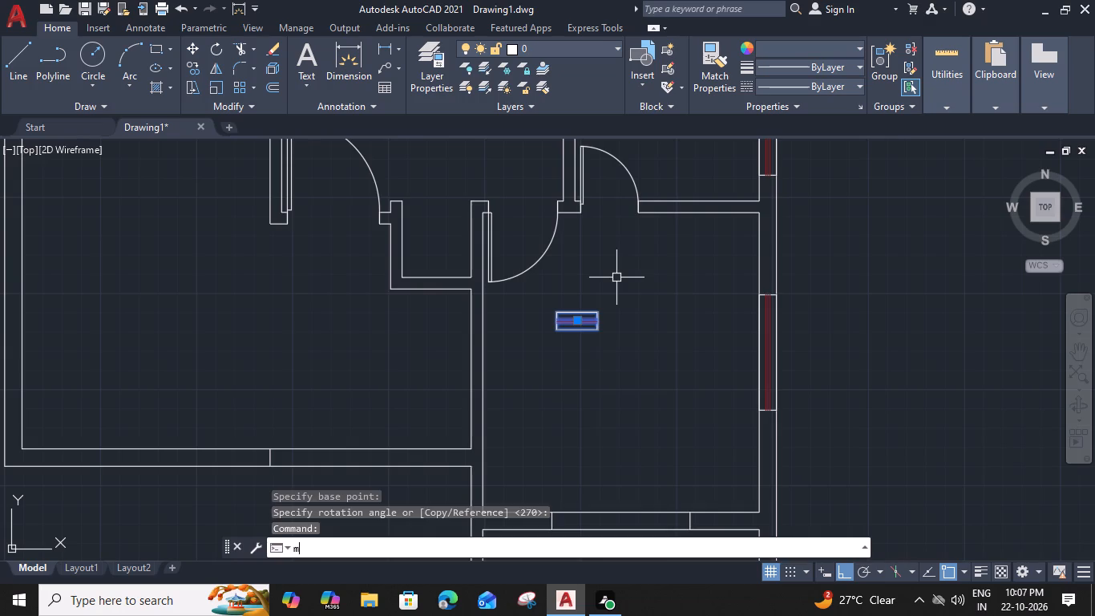
pyautogui.scroll(1, 574, 325)
pyautogui.click(576, 306)
pyautogui.scroll(-3, 573, 307)
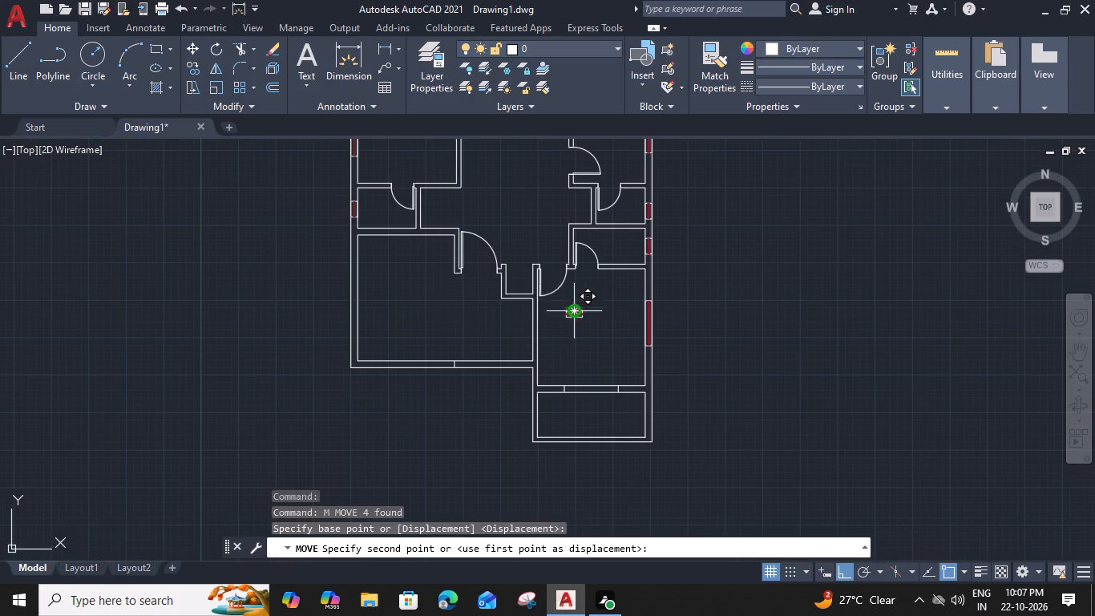
pyautogui.moveTo(442, 298); pyautogui.dragTo(476, 350, button='middle')
pyautogui.scroll(2, 477, 281)
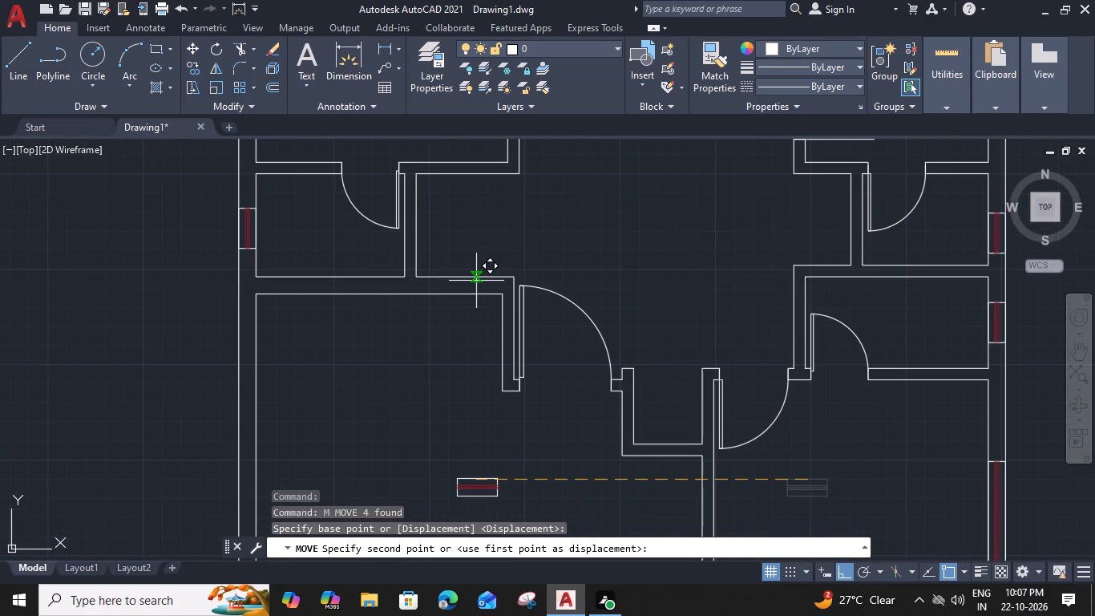
pyautogui.click(470, 277)
pyautogui.moveTo(422, 362); pyautogui.dragTo(434, 371, button='middle')
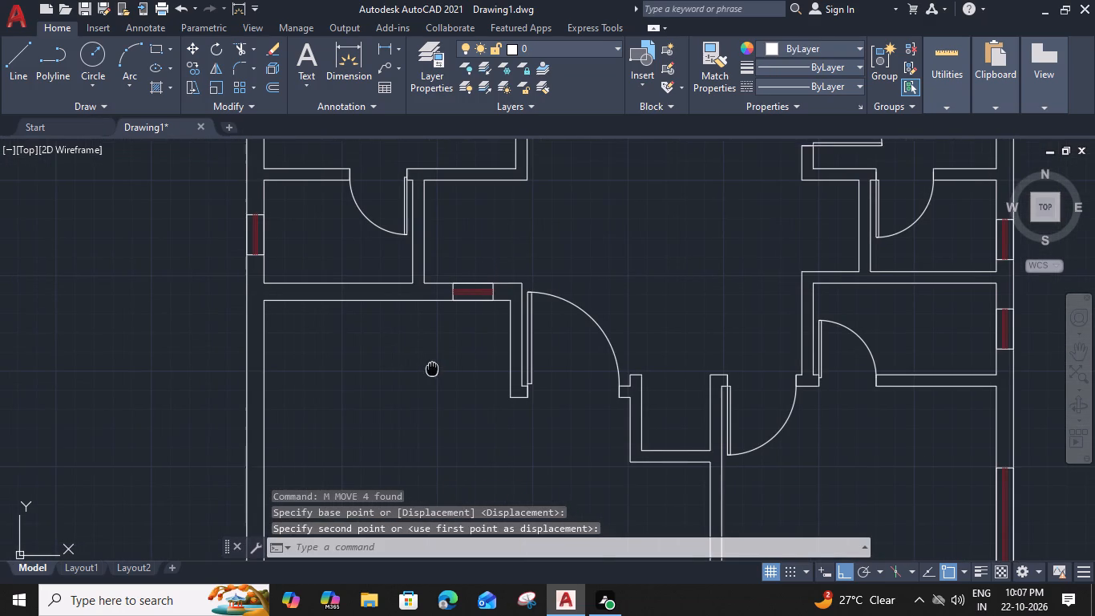
# Ungroup the small window just placed in the short horizontal wall.
pyautogui.scroll(3, 455, 288)
pyautogui.click(495, 309)
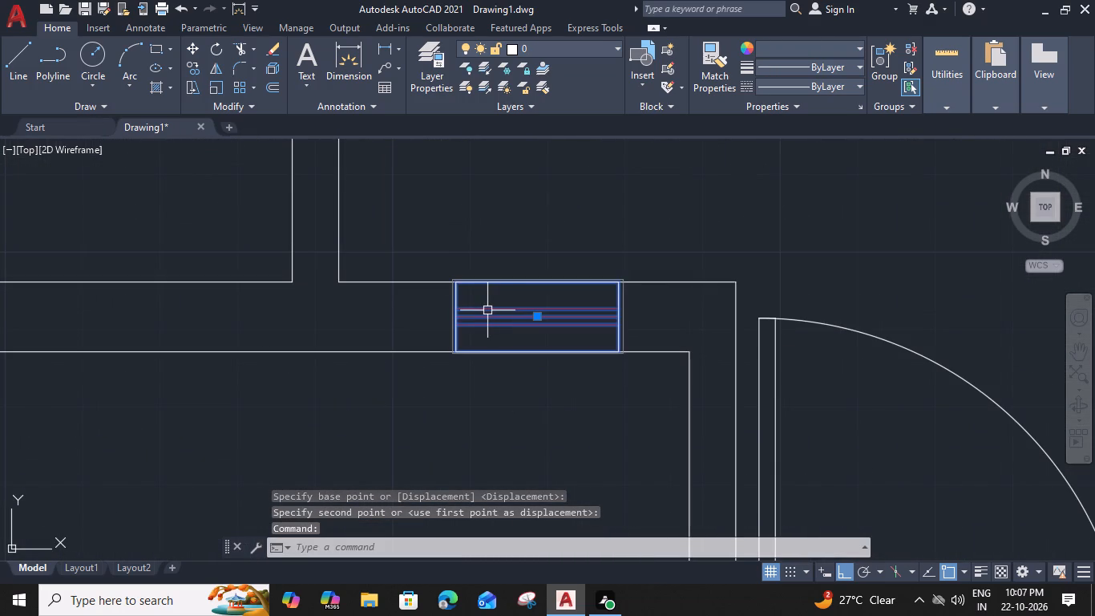
pyautogui.press('u')
pyautogui.press('n')
pyautogui.press('g')
pyautogui.press('space')
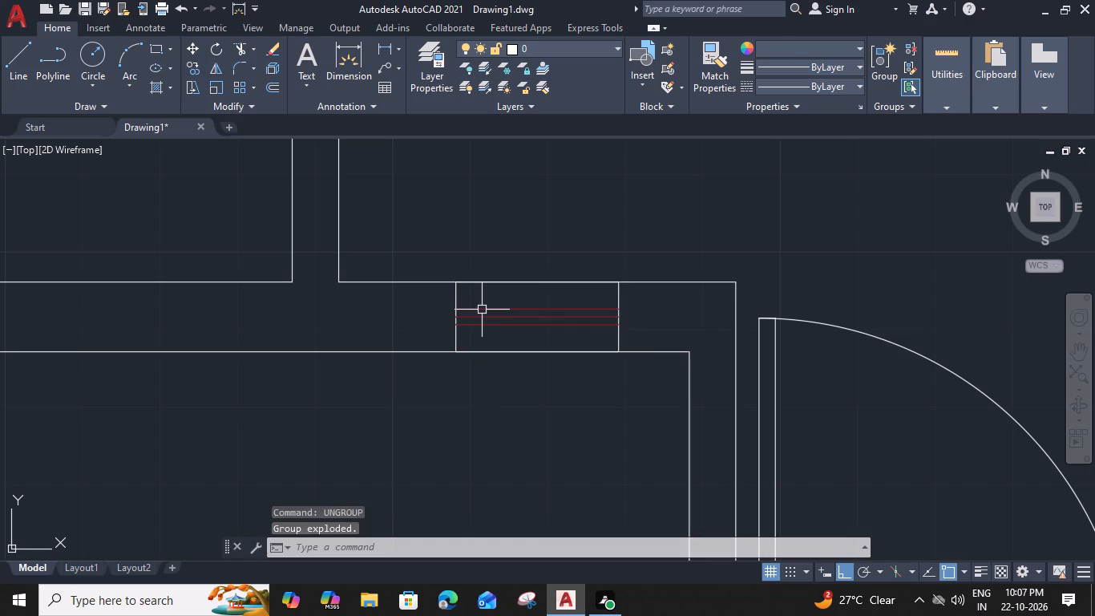
# Stretch the window rectangle's left edge outward along the wall and its right edge outward by about 6.5".
pyautogui.click(455, 293)
pyautogui.click(455, 316)
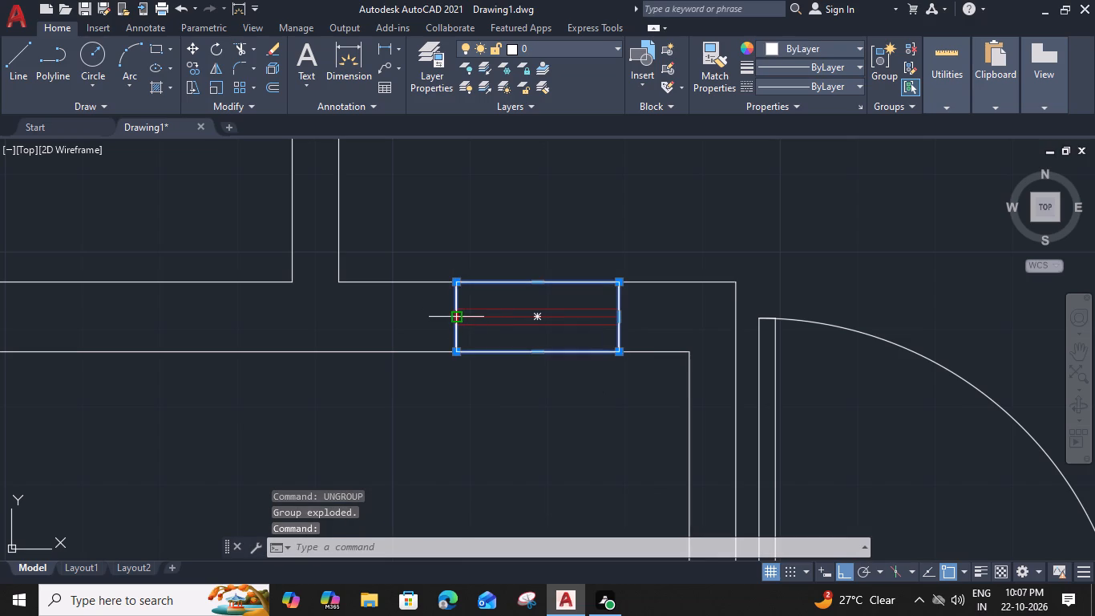
pyautogui.click(360, 314)
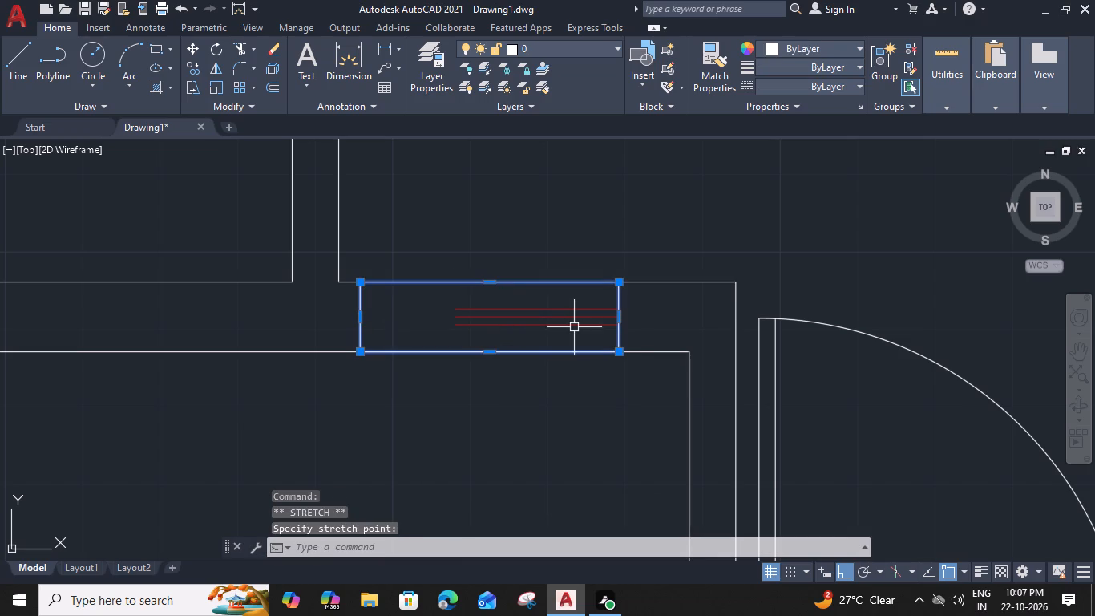
pyautogui.click(619, 314)
pyautogui.click(671, 316)
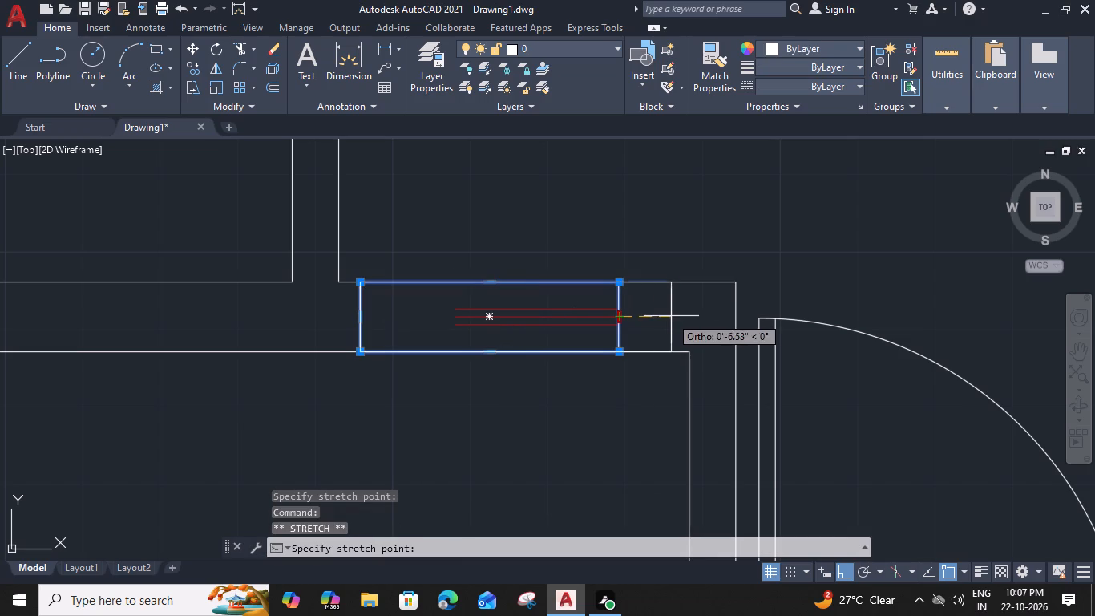
pyautogui.press('Escape')
# Extend the three red lines to both end edges of the widened window rectangle.
pyautogui.write('ex')
pyautogui.press('space')
pyautogui.click(515, 298)
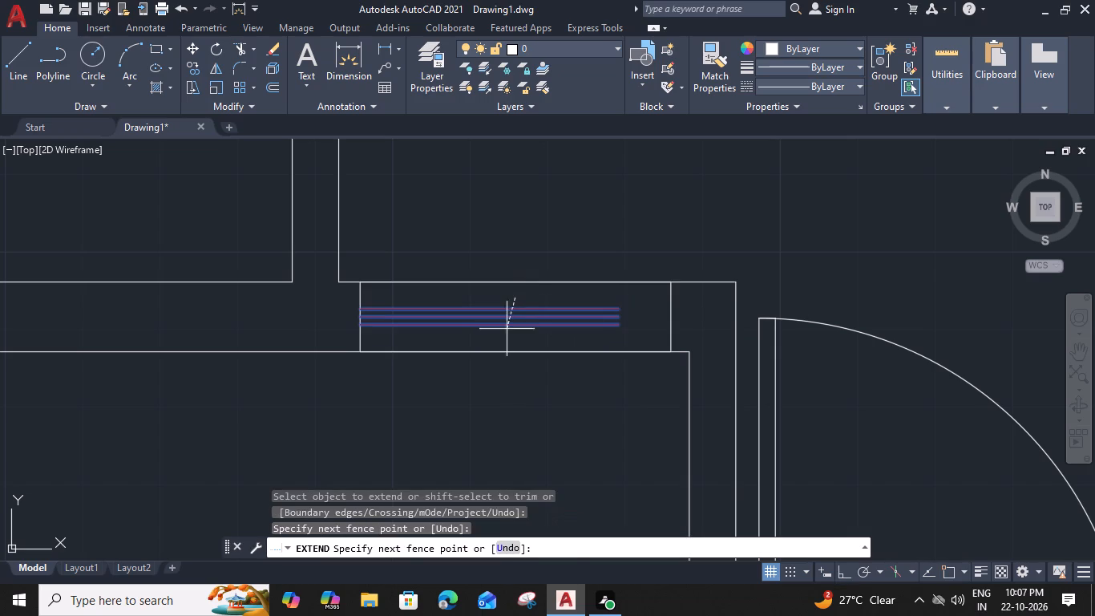
pyautogui.click(507, 329)
pyautogui.click(593, 305)
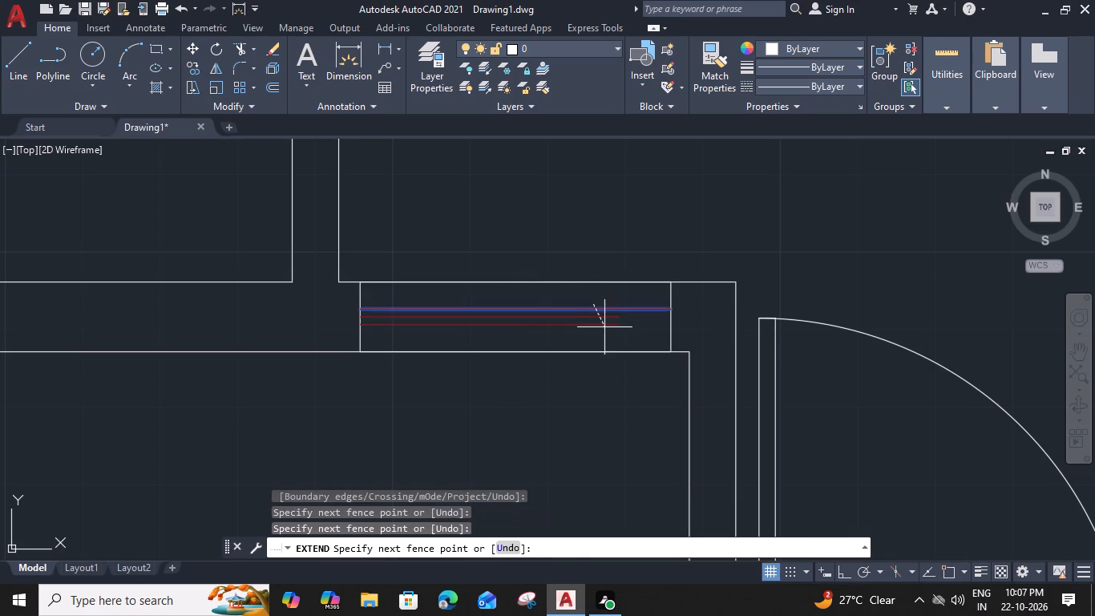
pyautogui.click(606, 333)
pyautogui.press('Escape')
# Group the widened window rectangle with its three red lines.
pyautogui.click(703, 302)
pyautogui.click(605, 335)
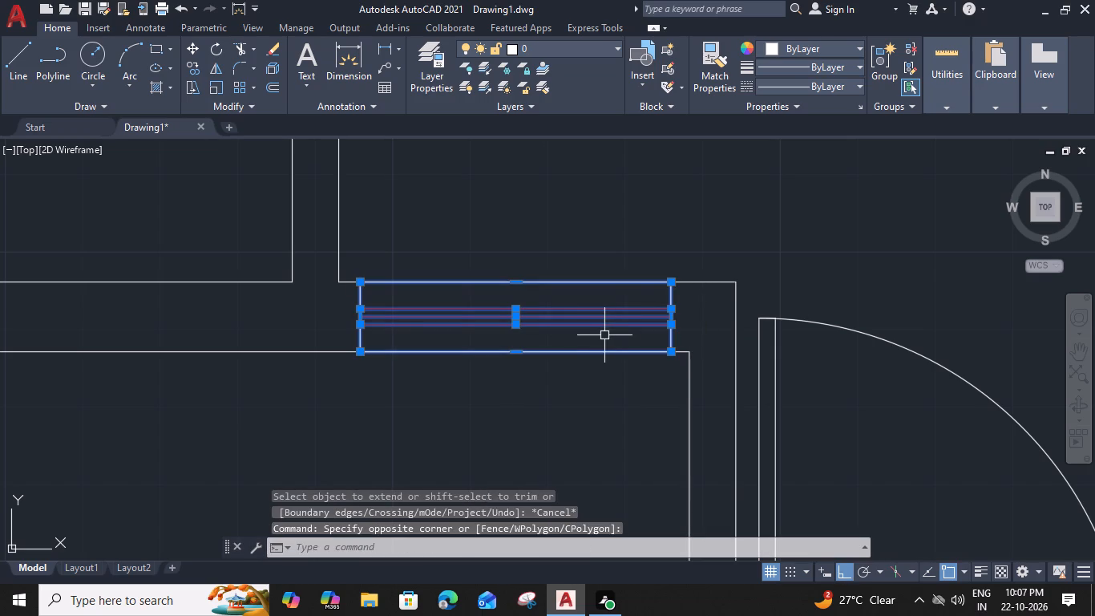
pyautogui.write('g')
pyautogui.press('space')
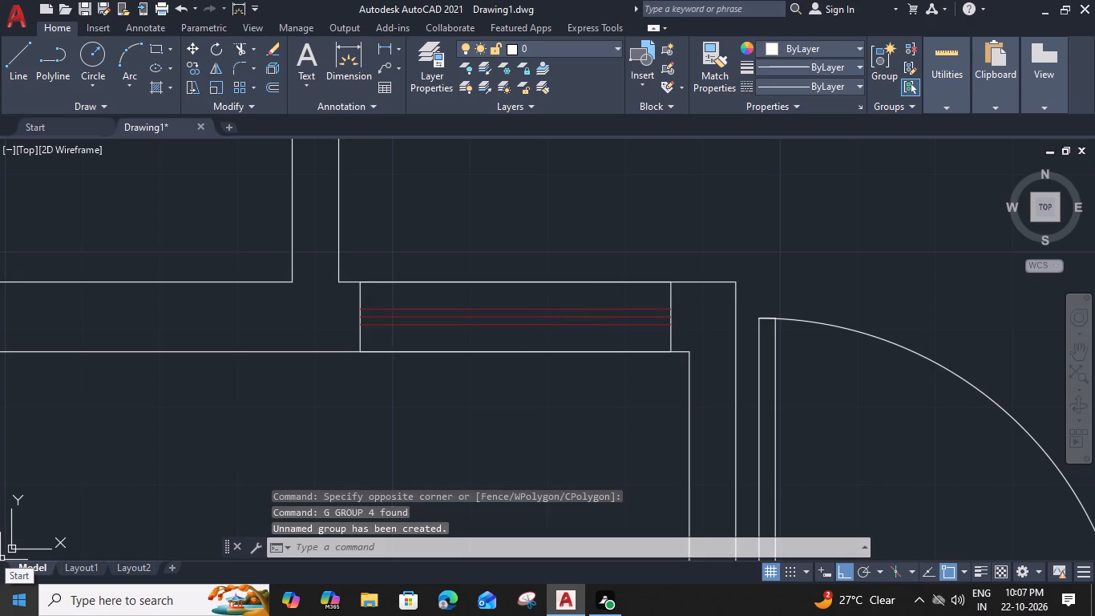
pyautogui.moveTo(452, 474); pyautogui.dragTo(1002, 265)
pyautogui.click(355, 444)
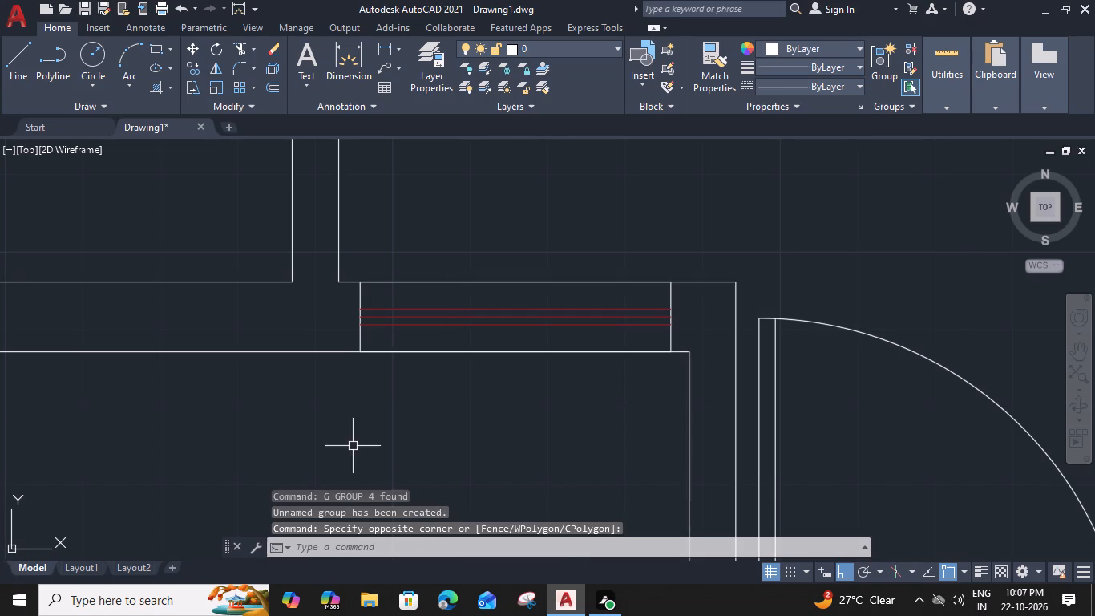
# Add a linear dimension of the top outer wall's overall width, placed just above the plan.
pyautogui.scroll(-2, 438, 438)
pyautogui.moveTo(490, 388); pyautogui.dragTo(581, 370, button='middle')
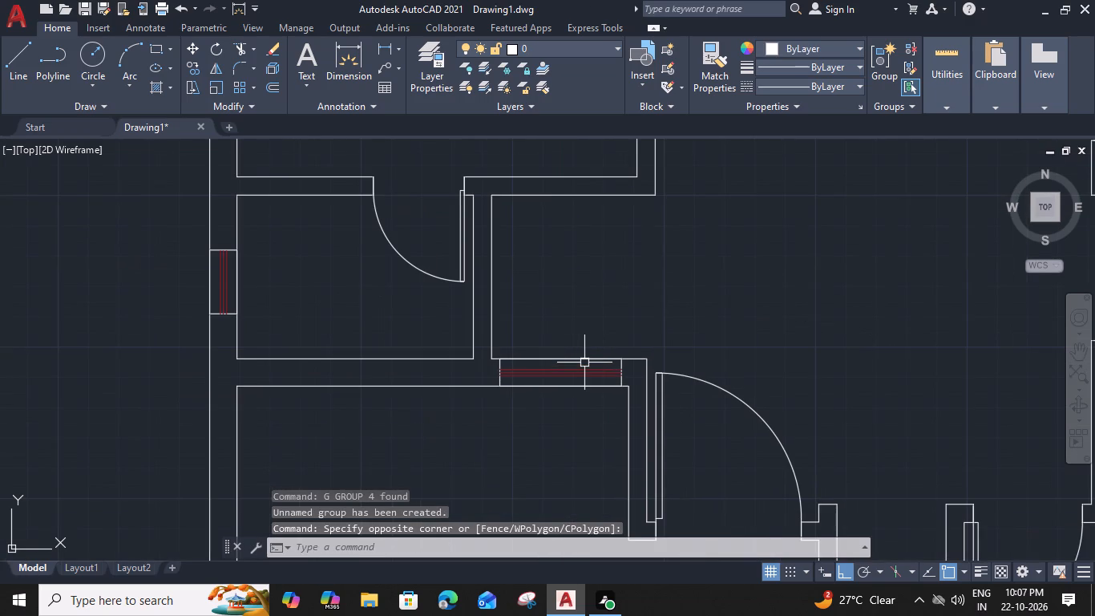
pyautogui.scroll(-1, 667, 281)
pyautogui.moveTo(697, 267); pyautogui.dragTo(681, 364, button='middle')
pyautogui.moveTo(685, 290); pyautogui.dragTo(675, 348, button='middle')
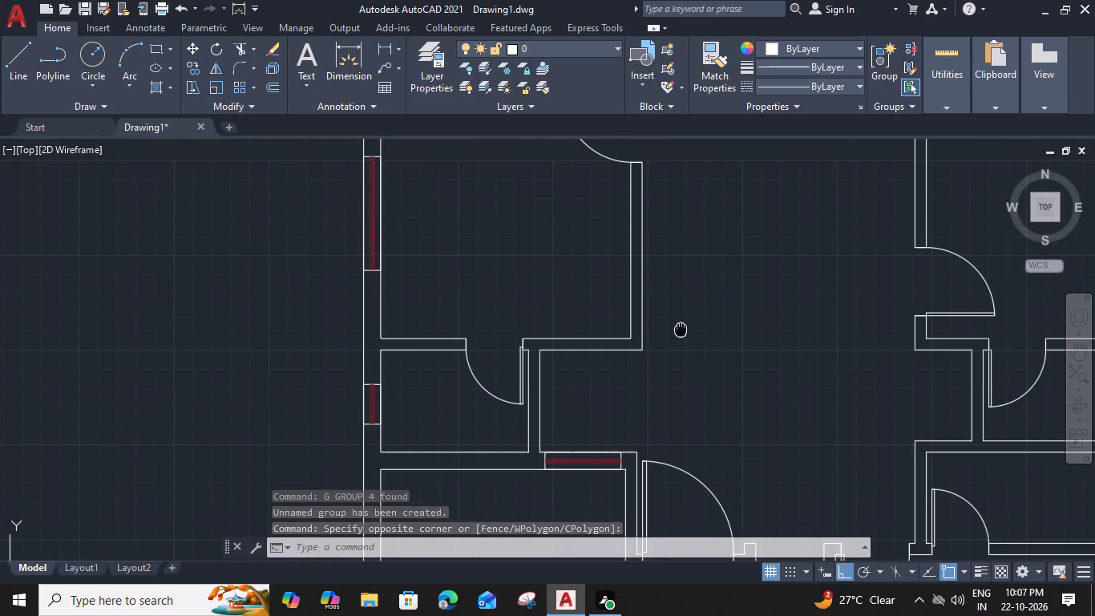
pyautogui.moveTo(678, 266); pyautogui.dragTo(672, 330, button='middle')
pyautogui.scroll(-1, 664, 274)
pyautogui.moveTo(680, 329); pyautogui.dragTo(612, 290, button='middle')
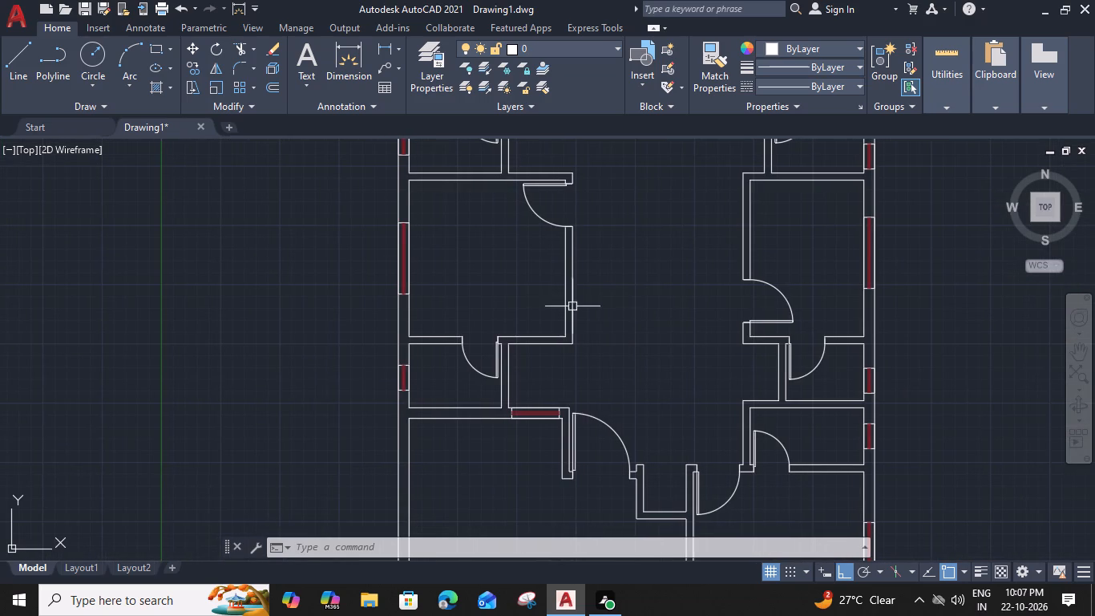
pyautogui.moveTo(487, 253); pyautogui.dragTo(505, 500, button='middle')
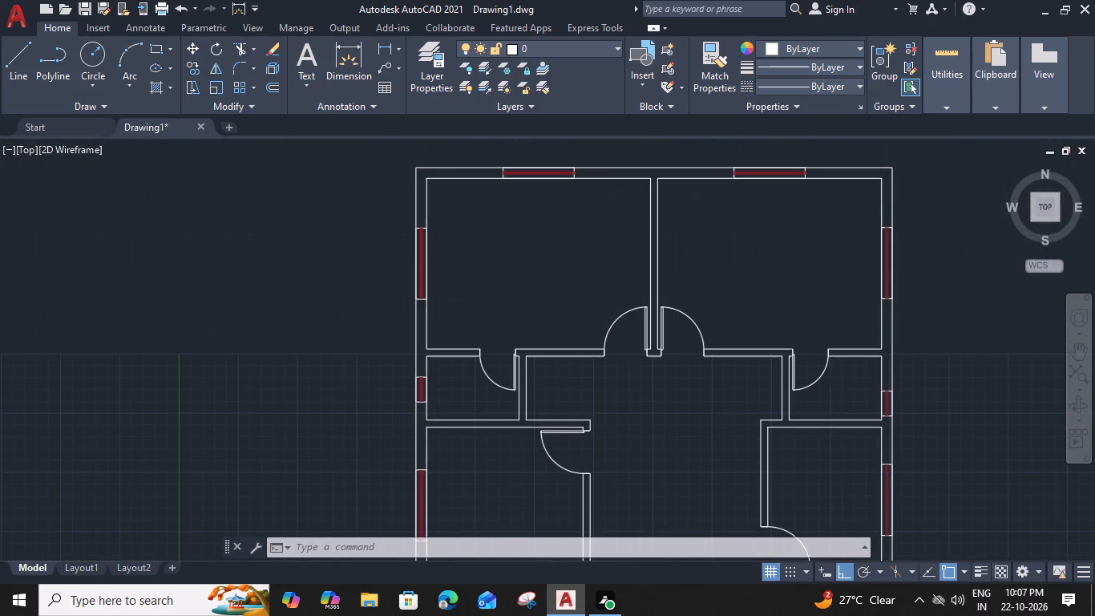
pyautogui.press('d')
pyautogui.press('i')
pyautogui.write('ml')
pyautogui.write('i')
pyautogui.press('space')
pyautogui.moveTo(608, 266); pyautogui.dragTo(541, 310, button='middle')
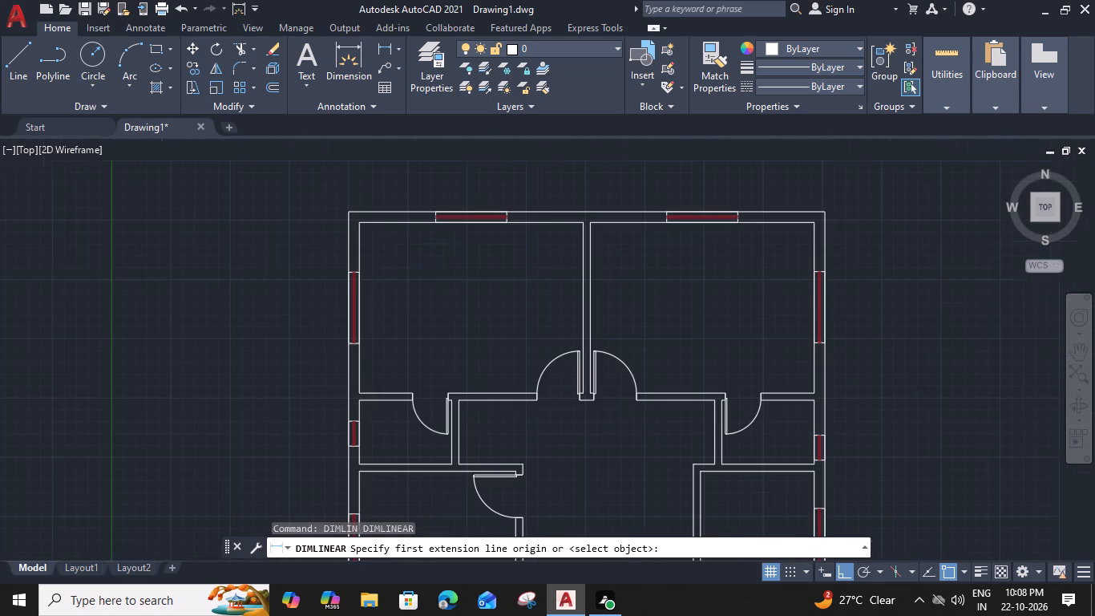
pyautogui.press('space')
pyautogui.click(582, 212)
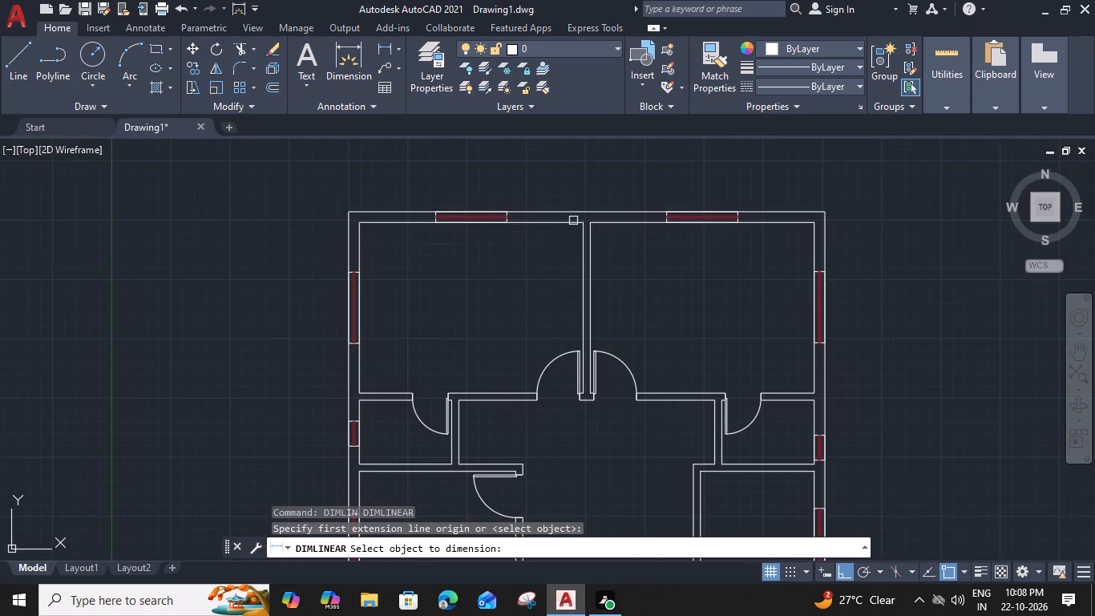
pyautogui.click(583, 194)
# Add a linear dimension of the right outer wall's overall length, placed just outside the wall.
pyautogui.moveTo(665, 372); pyautogui.dragTo(609, 276, button='middle')
pyautogui.scroll(-2, 647, 315)
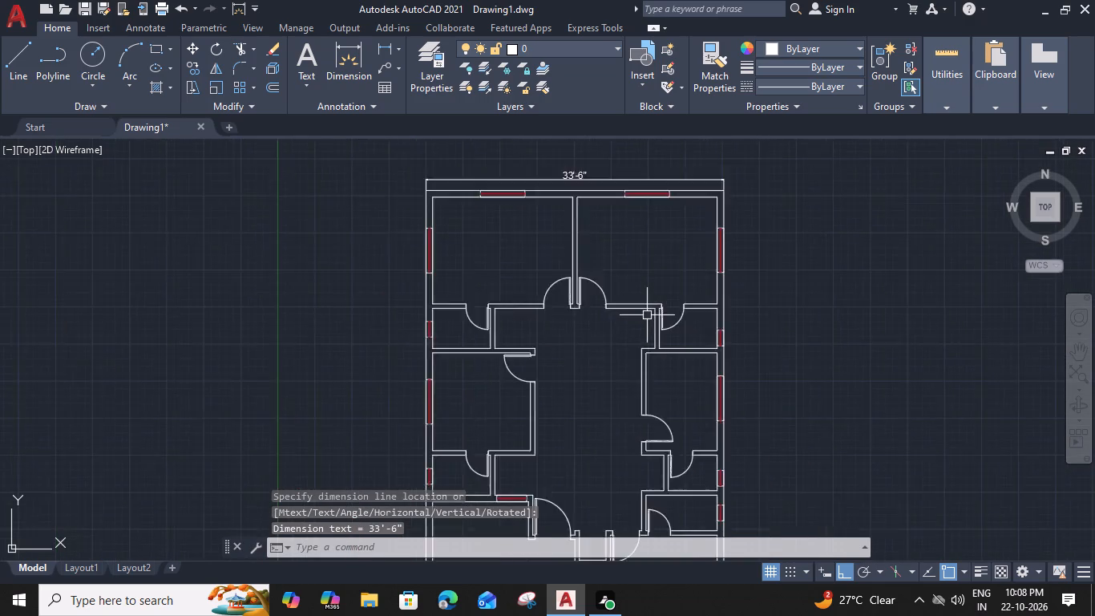
pyautogui.press('space')
pyautogui.press('space')
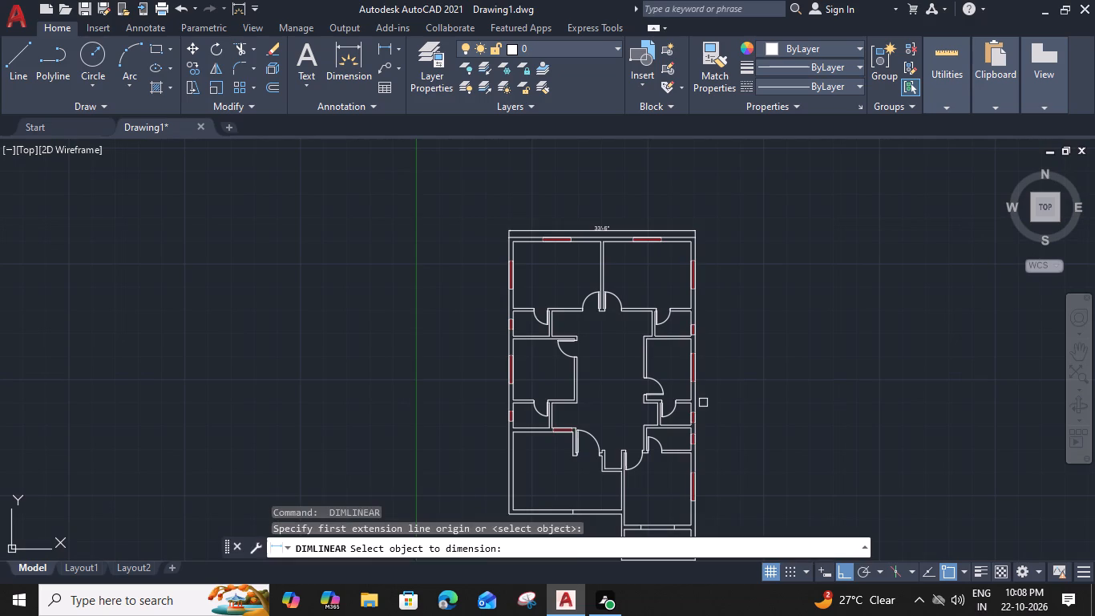
pyautogui.scroll(1, 703, 403)
pyautogui.click(690, 398)
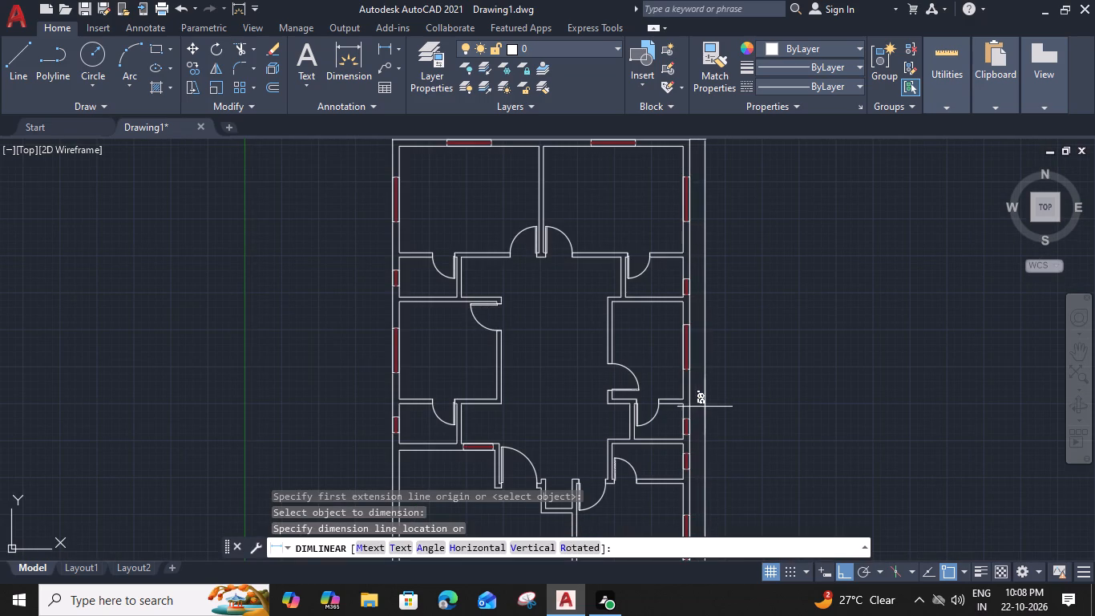
pyautogui.click(708, 407)
# Add the multiline text BEDROOM-3 at 8" height in the upper-left room and narrow its text box to fit.
pyautogui.moveTo(455, 351); pyautogui.dragTo(574, 442, button='middle')
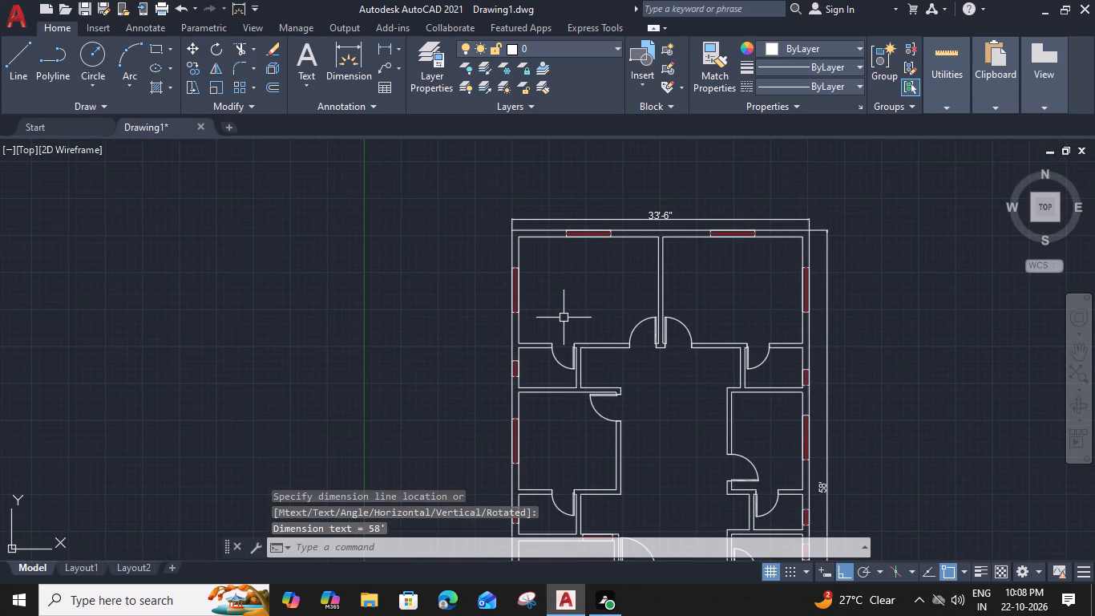
pyautogui.scroll(2, 536, 274)
pyautogui.write('mt')
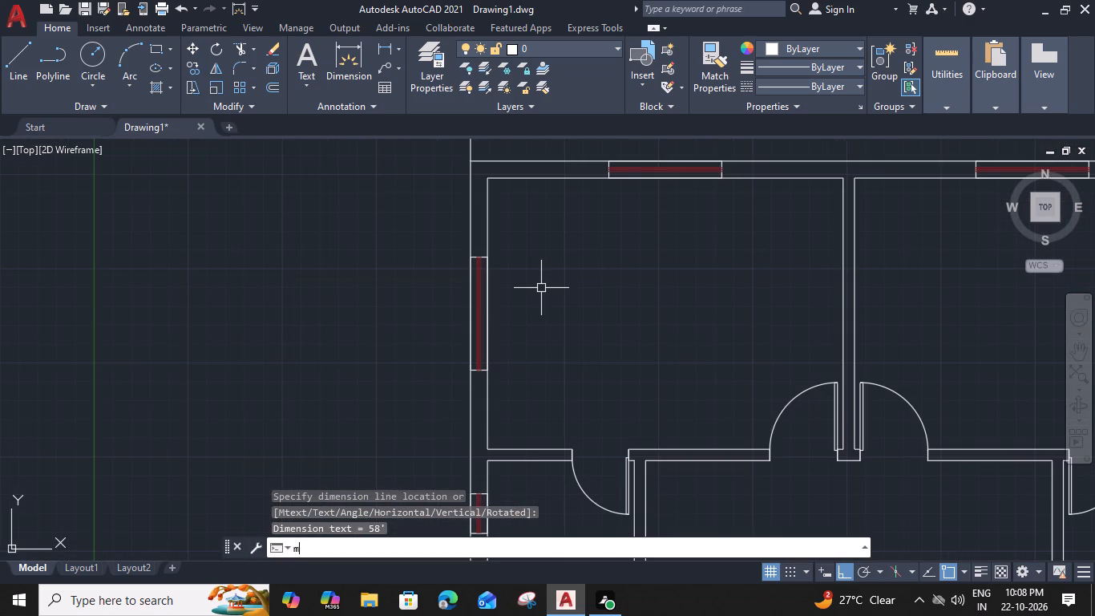
pyautogui.press('space')
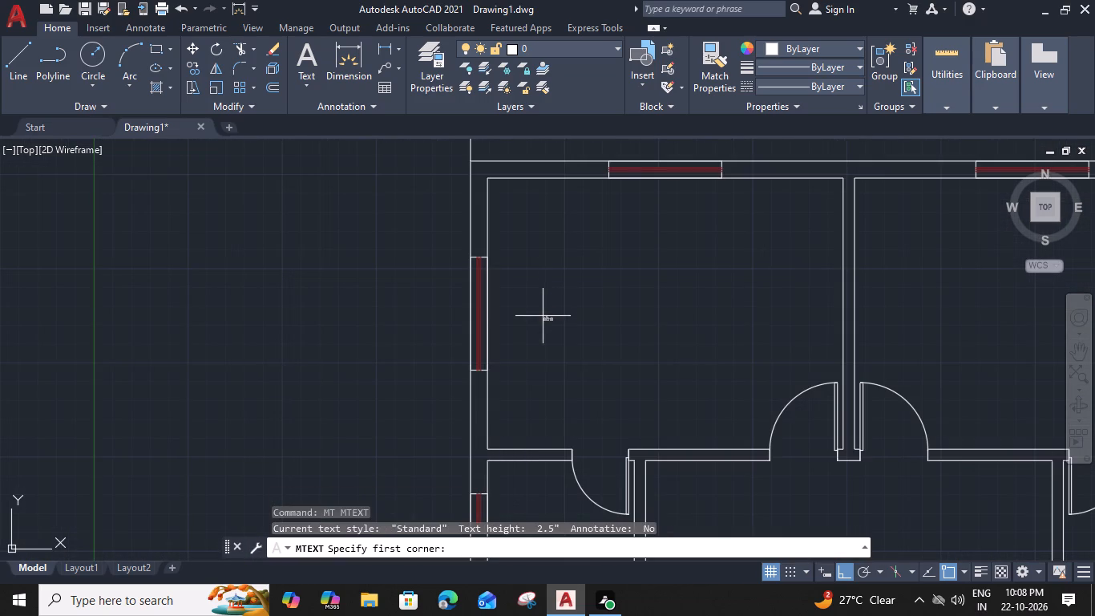
pyautogui.click(540, 306)
pyautogui.click(771, 336)
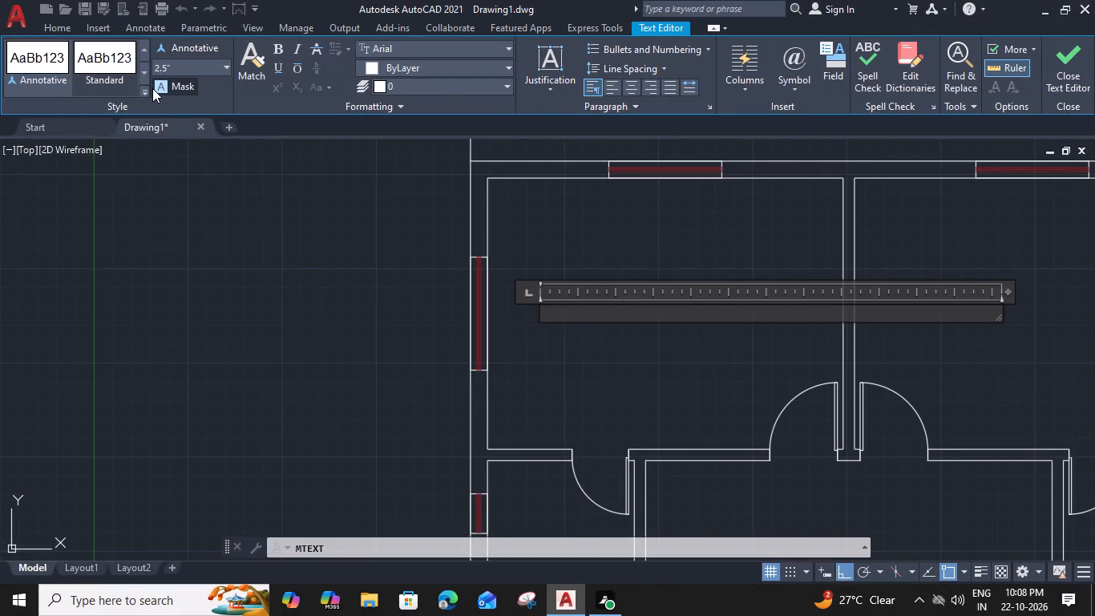
pyautogui.moveTo(171, 66); pyautogui.dragTo(125, 65)
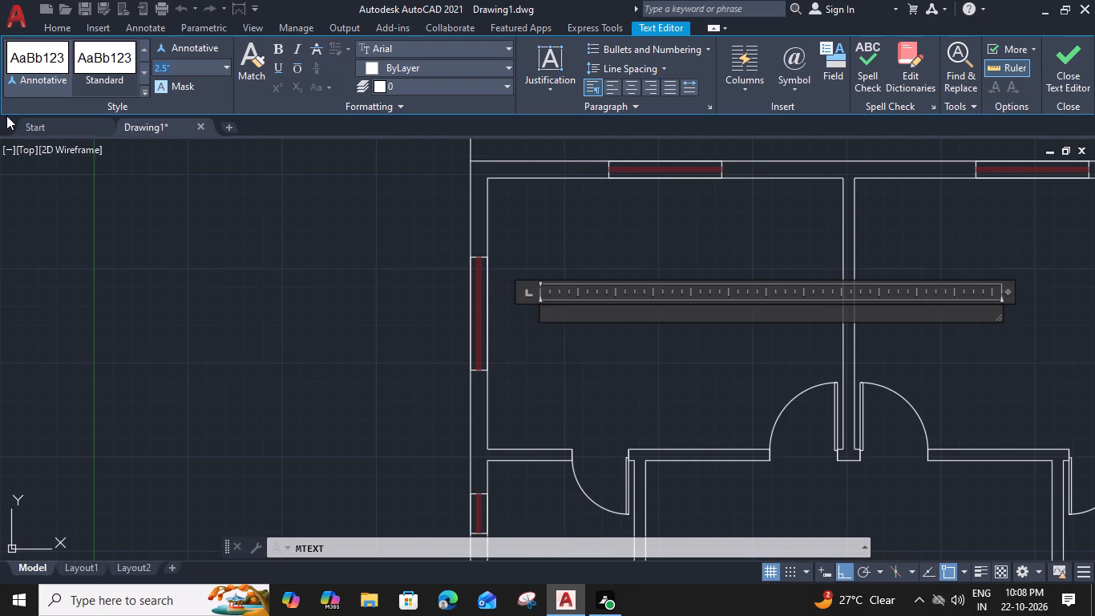
pyautogui.write('8"')
pyautogui.press('Return')
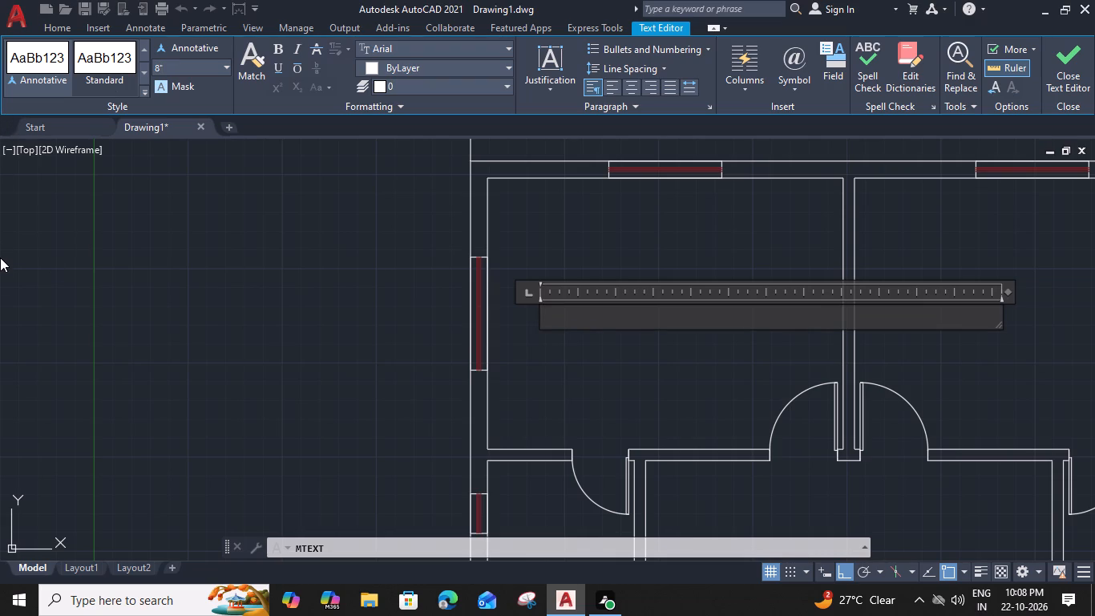
pyautogui.write('BEDROOM')
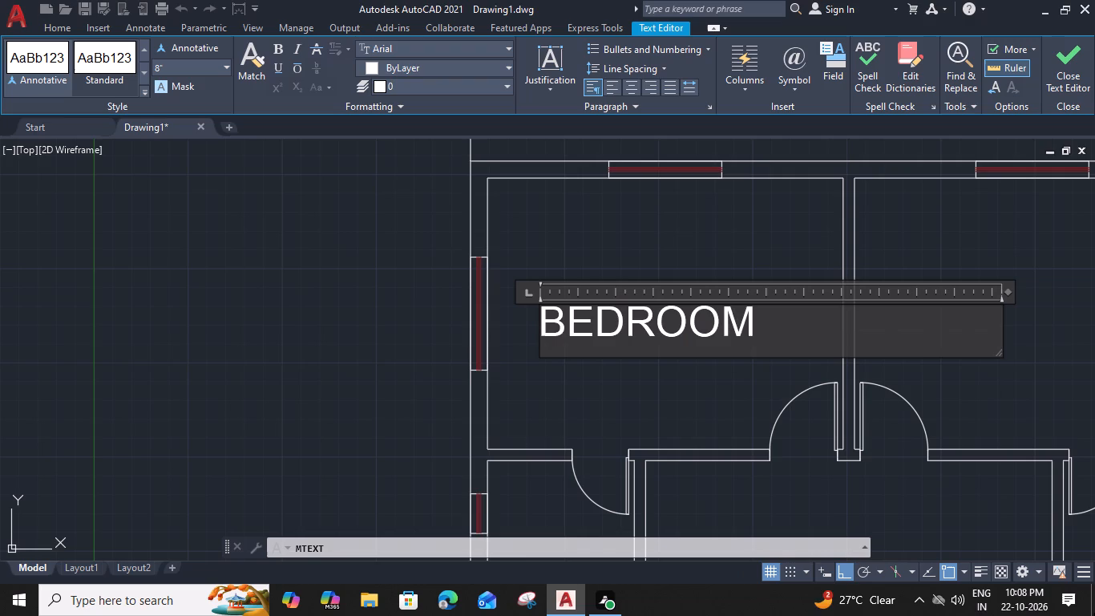
pyautogui.write('-3')
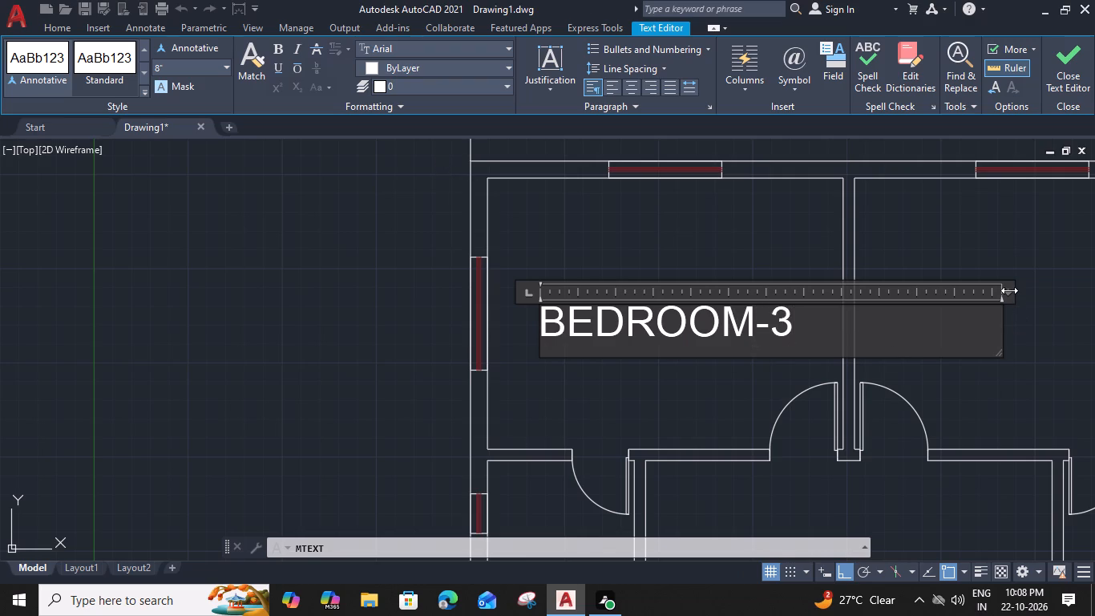
pyautogui.moveTo(1009, 290); pyautogui.dragTo(813, 293)
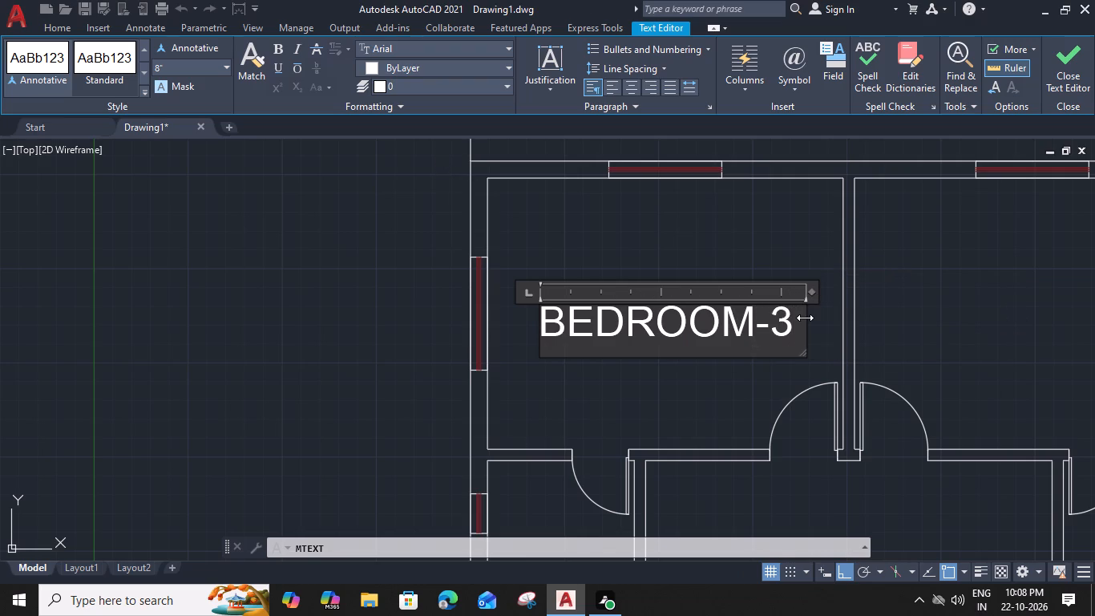
# Add a second line reading 10'-0"X12'-0" under BEDROOM-3 and narrow the text box to fit the label.
pyautogui.press('Return')
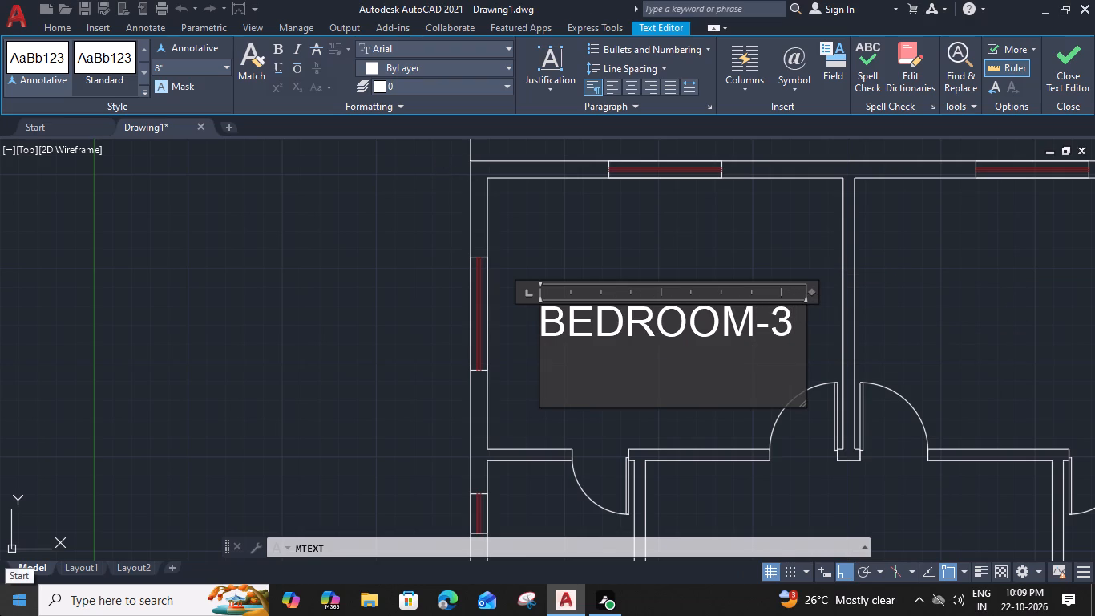
pyautogui.write("10L'-0")
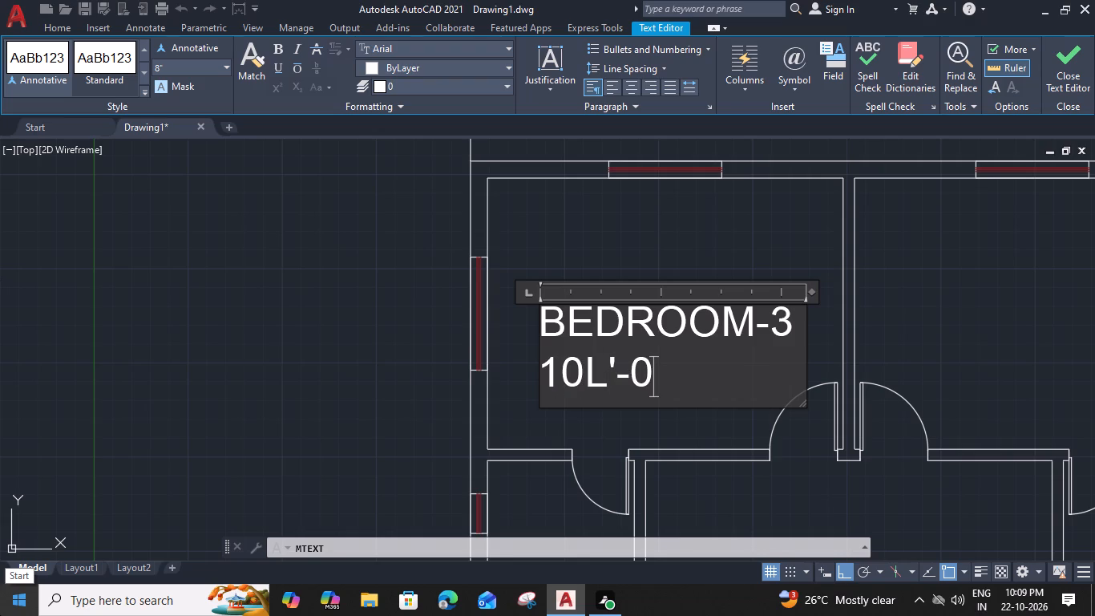
pyautogui.press('BackSpace')
pyautogui.press('BackSpace')
pyautogui.press('BackSpace')
pyautogui.press('BackSpace')
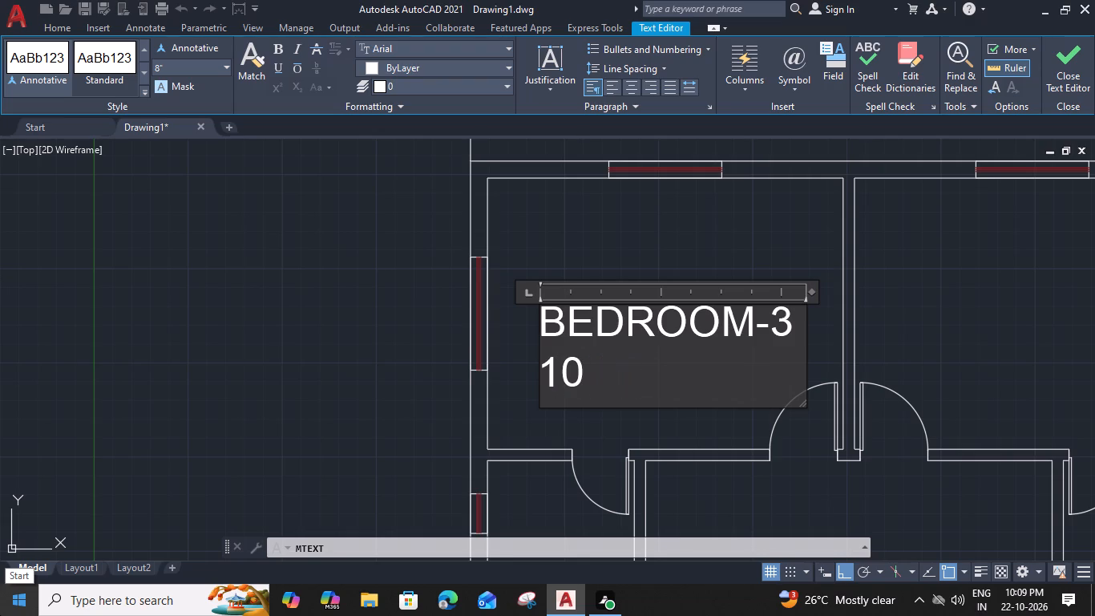
pyautogui.write("'-0")
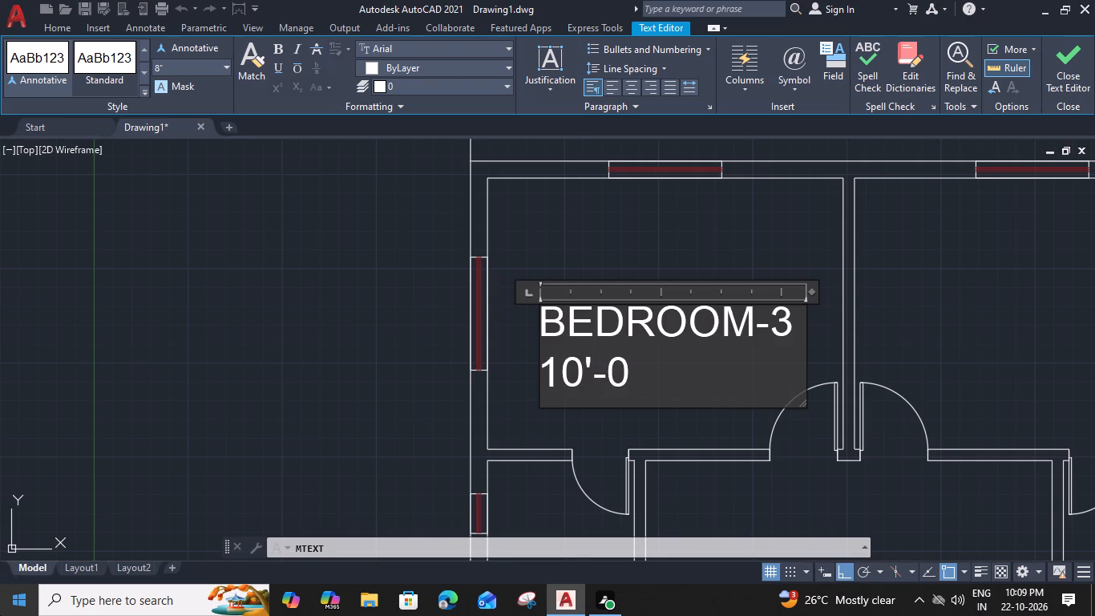
pyautogui.hotkey('shift', '"')
pyautogui.press('x')
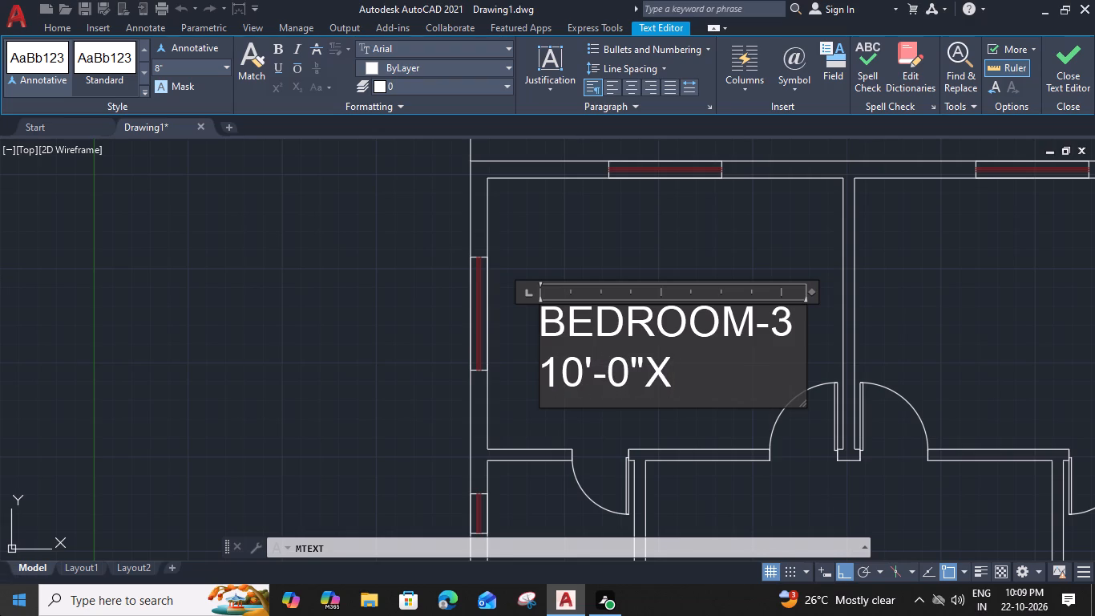
pyautogui.write('12')
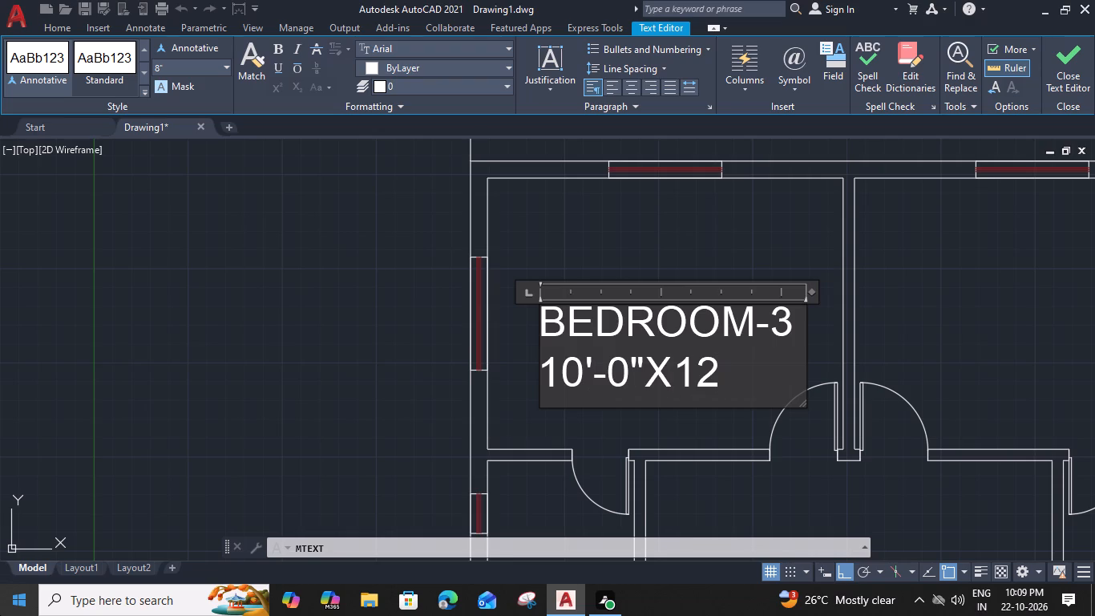
pyautogui.write('\'-0"')
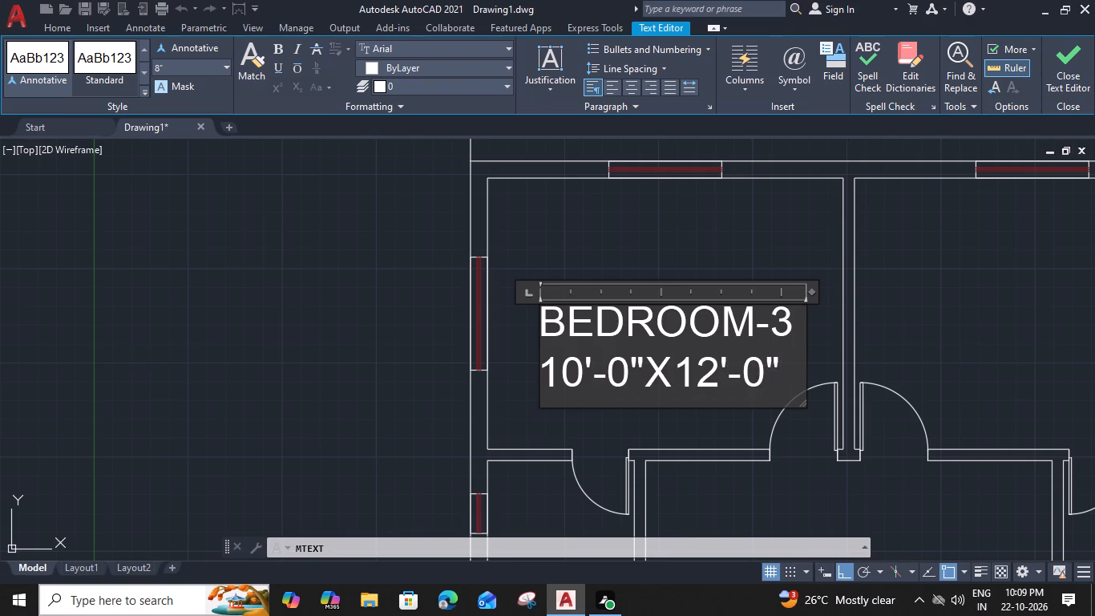
pyautogui.moveTo(811, 291); pyautogui.dragTo(799, 291)
pyautogui.click(816, 319)
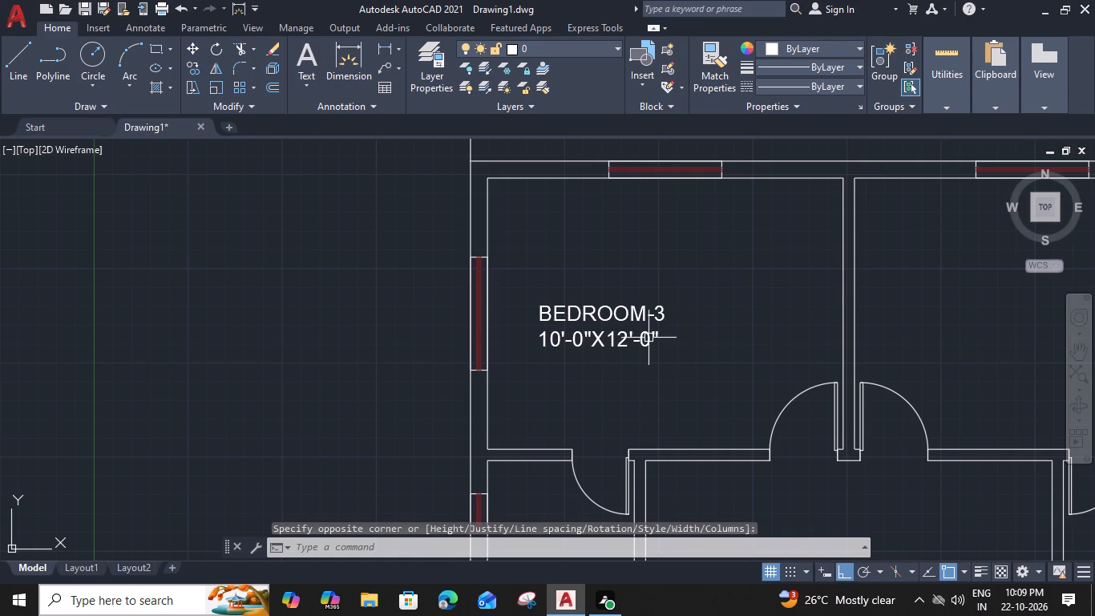
# Move the BEDROOM-3 label horizontally to the right, to about the middle of the upper-left room.
pyautogui.click(646, 339)
pyautogui.write('M')
pyautogui.press('space')
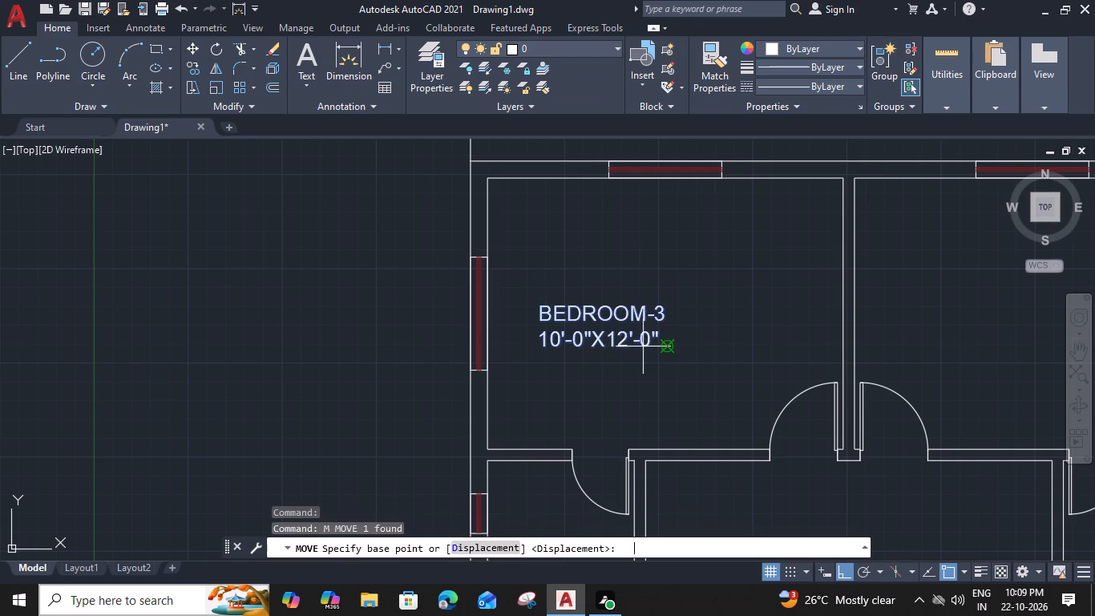
pyautogui.click(665, 351)
pyautogui.click(738, 348)
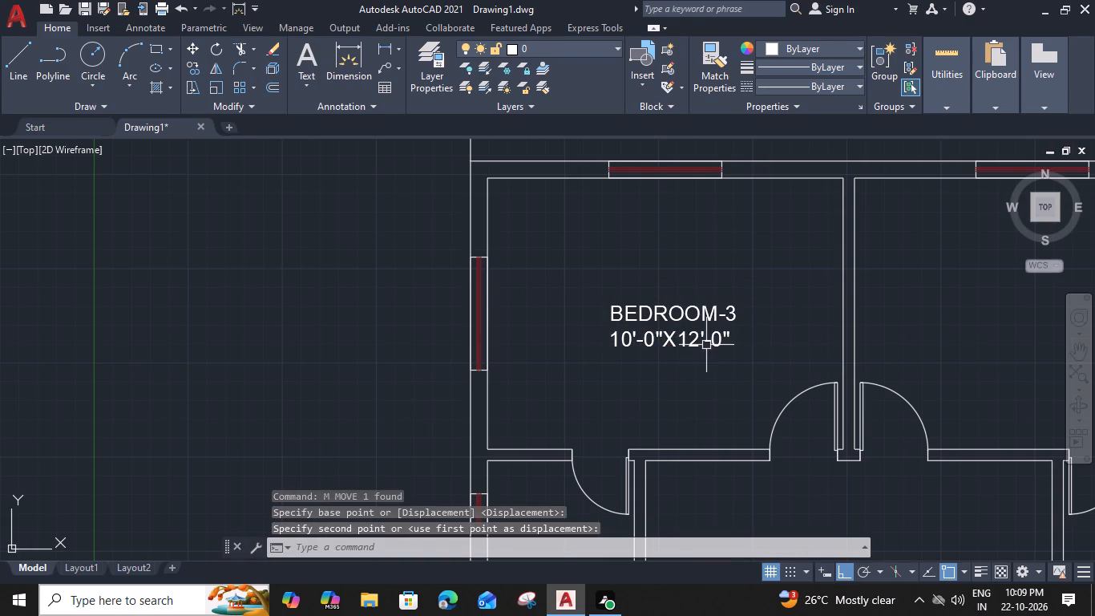
# Copy the BEDROOM-3 label straight across into the upper-right room.
pyautogui.click(705, 344)
pyautogui.write('CO')
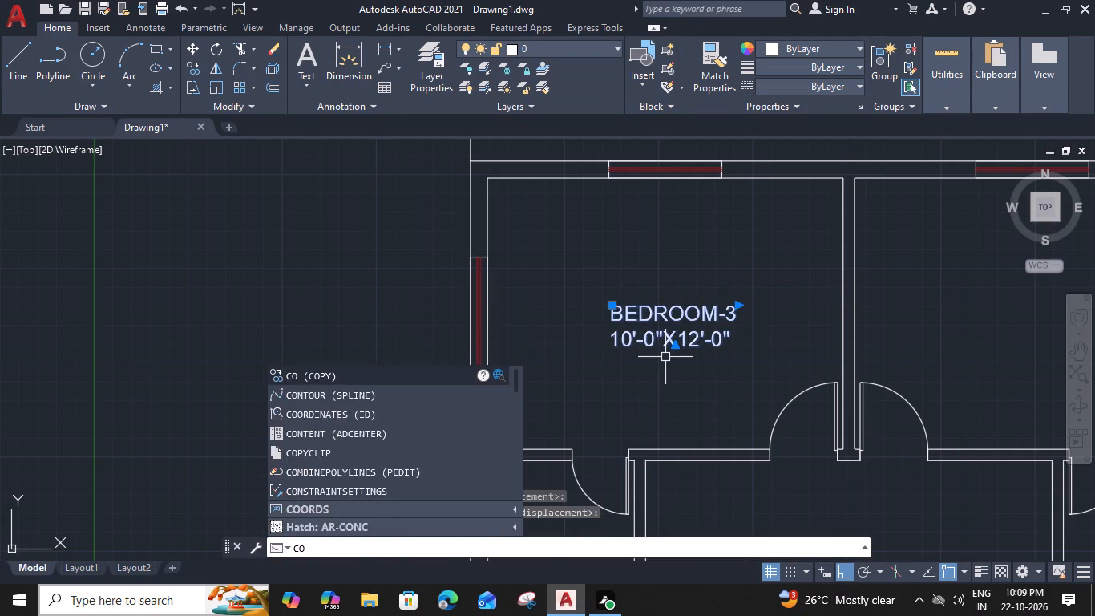
pyautogui.press('space')
pyautogui.click(736, 349)
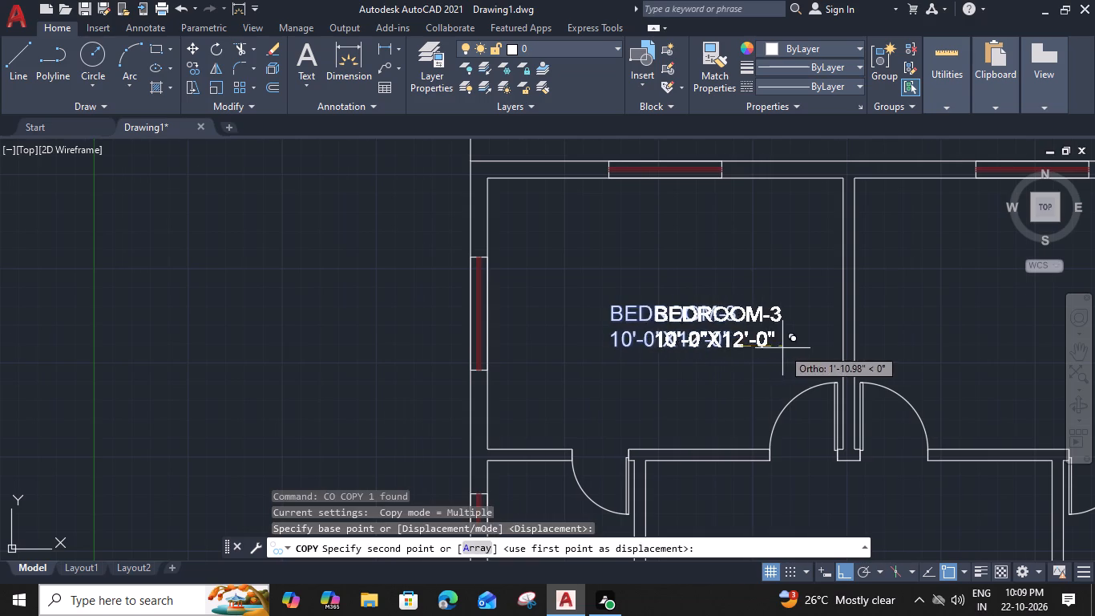
pyautogui.moveTo(774, 349); pyautogui.dragTo(503, 362, button='middle')
pyautogui.click(822, 357)
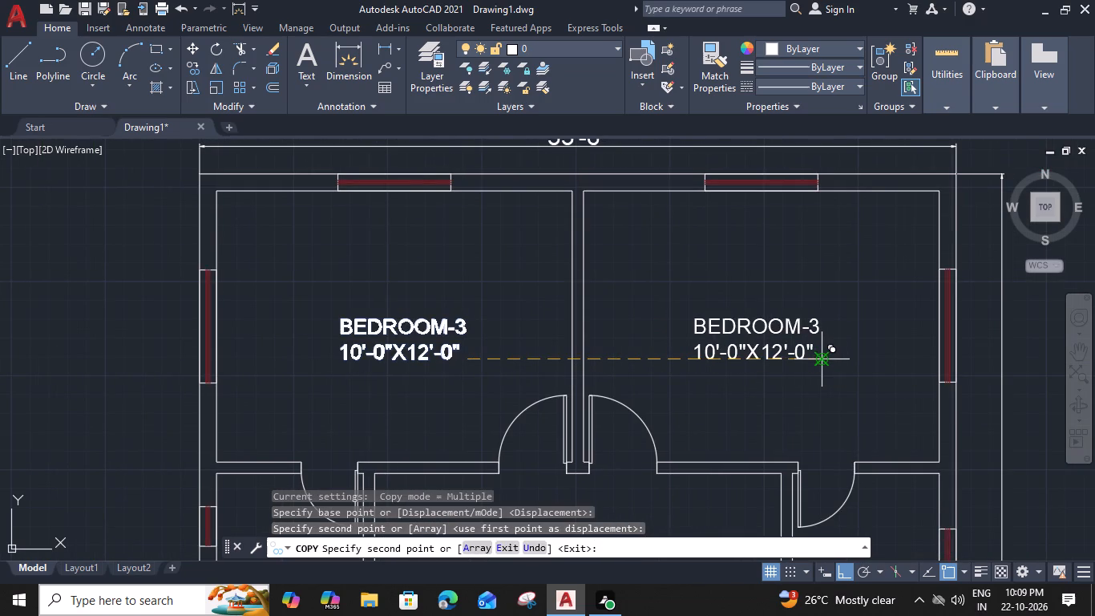
pyautogui.press('Escape')
# Change the room name in the upper-right room's label to BEDROOM-4.
pyautogui.doubleClick(770, 357)
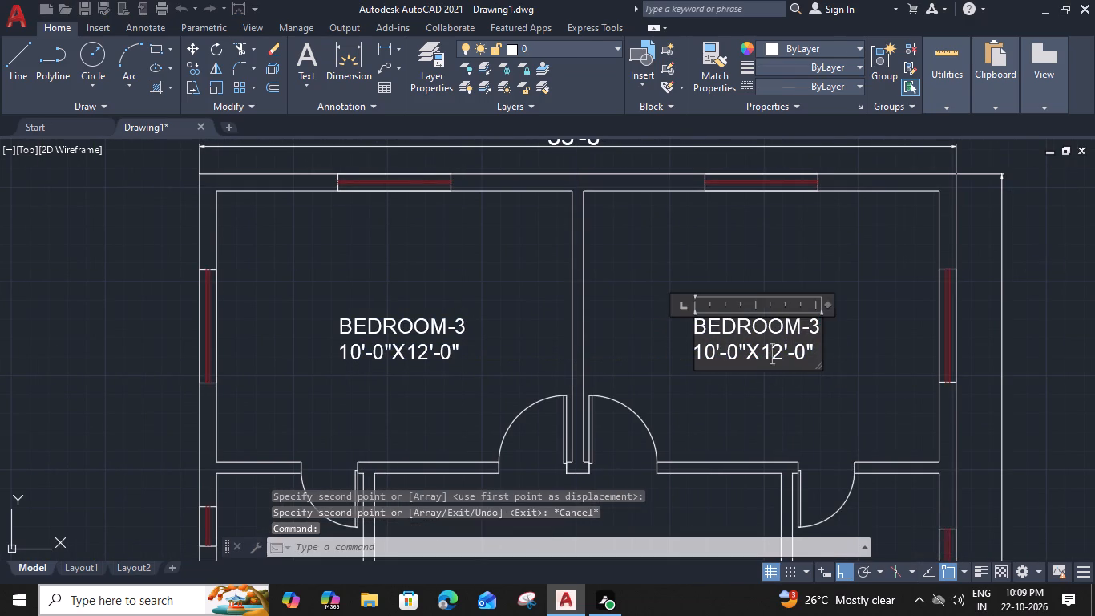
pyautogui.moveTo(818, 327); pyautogui.dragTo(810, 326)
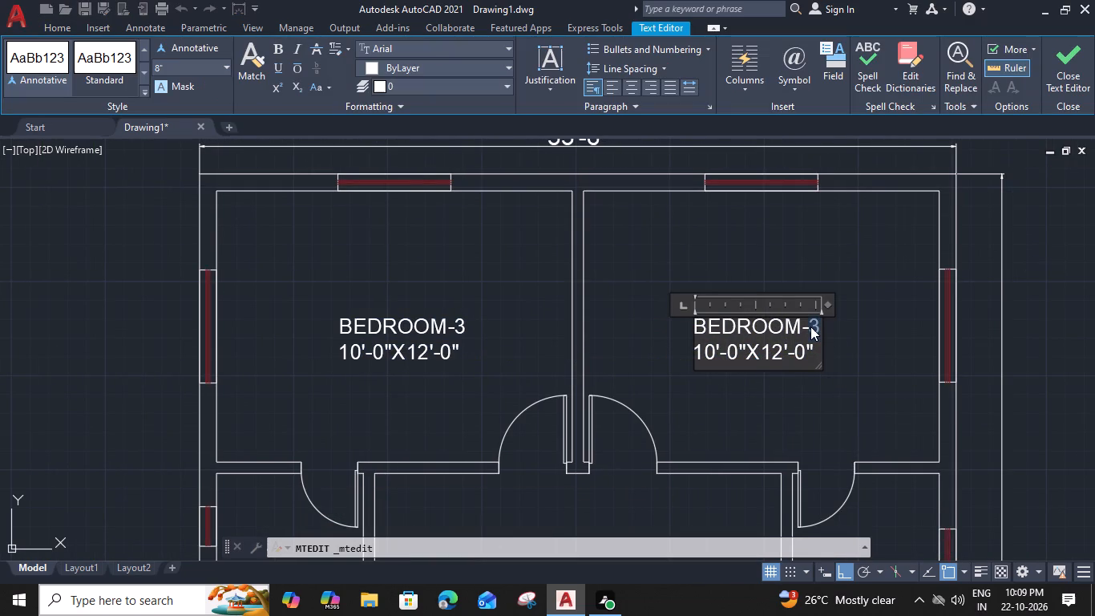
pyautogui.press('4')
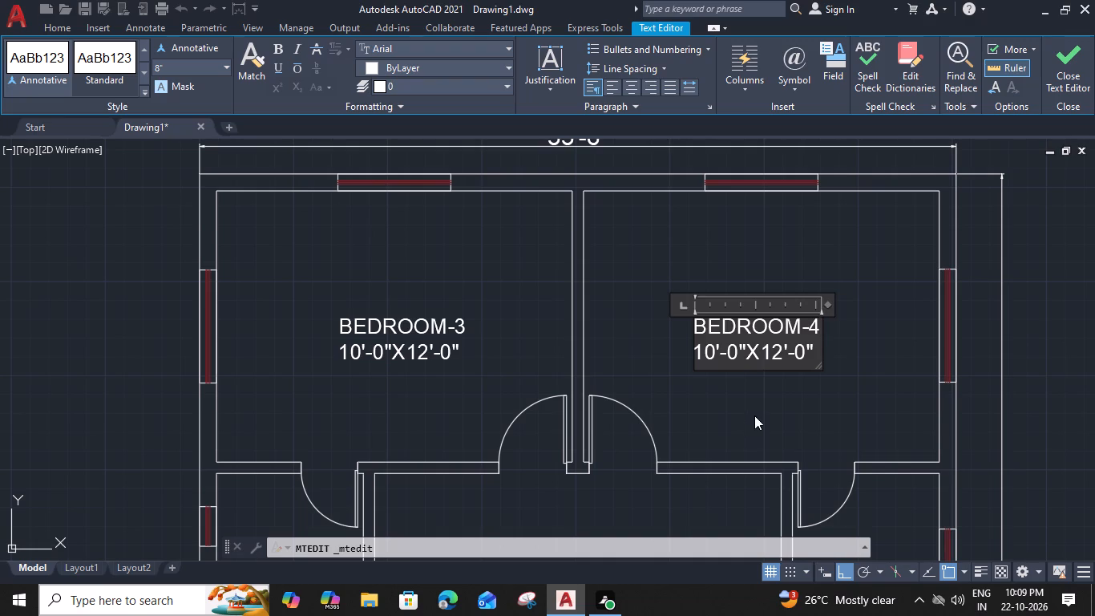
pyautogui.click(755, 412)
# Copy the BEDROOM-4 label straight down into the lower-right room with the window in its right outer wall.
pyautogui.click(736, 338)
pyautogui.click(700, 364)
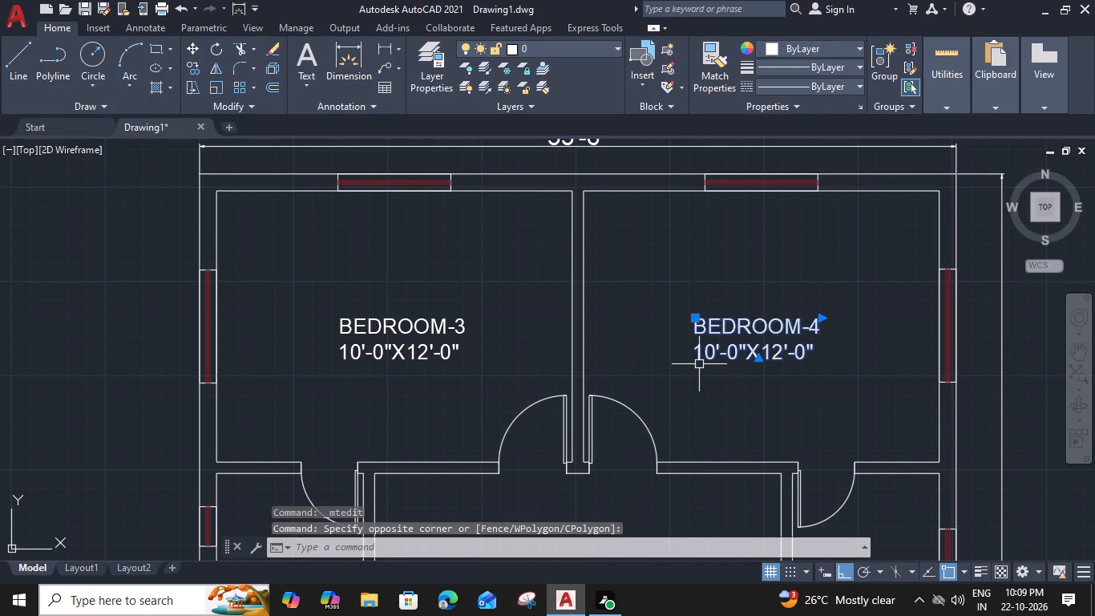
pyautogui.write('CO')
pyautogui.press('space')
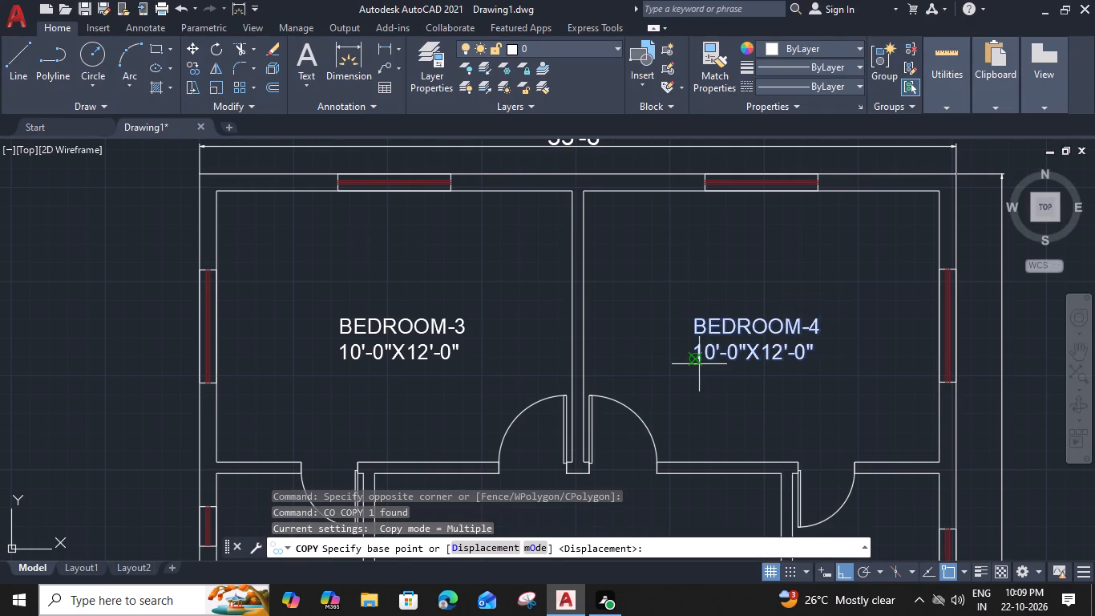
pyautogui.click(694, 361)
pyautogui.scroll(-3, 704, 442)
pyautogui.moveTo(703, 439); pyautogui.dragTo(666, 287, button='middle')
pyautogui.moveTo(677, 441); pyautogui.dragTo(656, 329, button='middle')
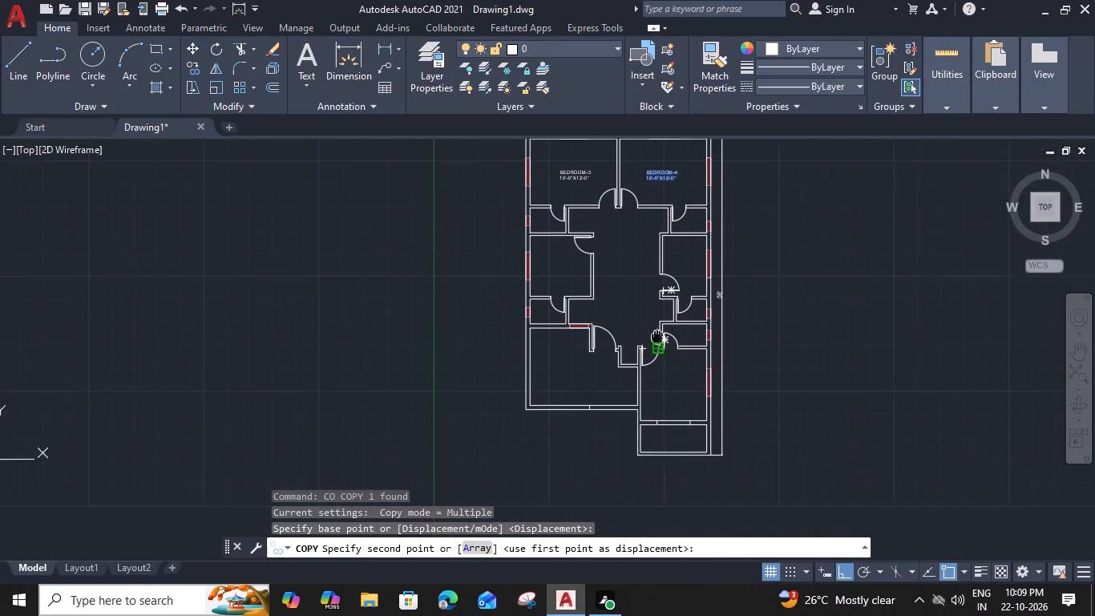
pyautogui.moveTo(656, 329); pyautogui.dragTo(654, 317, button='middle')
pyautogui.scroll(4, 658, 363)
pyautogui.click(612, 341)
pyautogui.press('Escape')
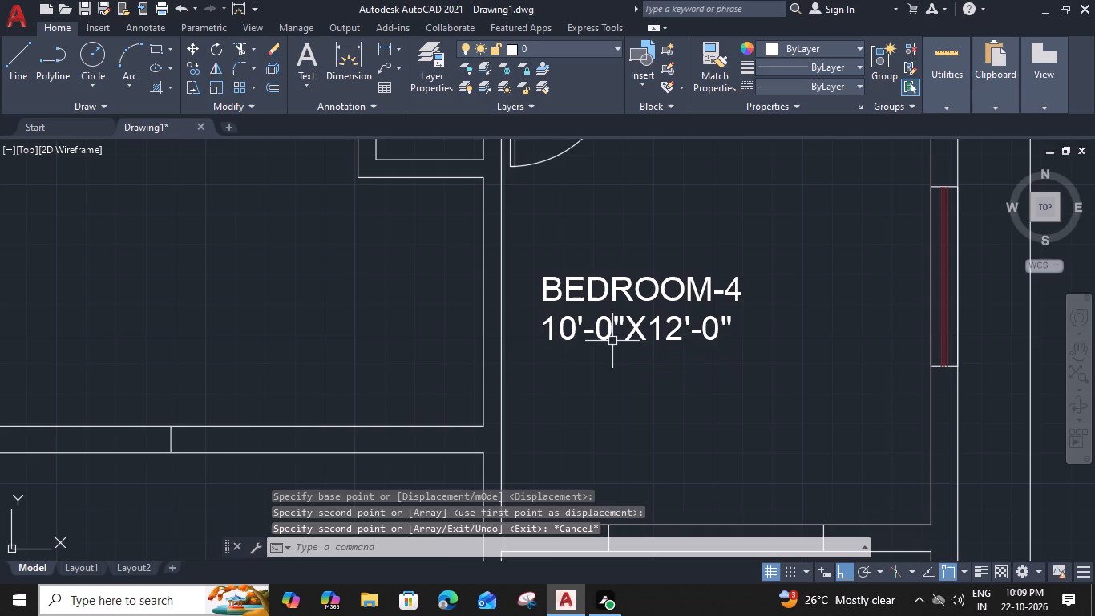
# Widen the copied label's text box and edit the text to M.BEDROOM with 12'-0"X13'-0", indenting the size line by one space.
pyautogui.scroll(1, 598, 331)
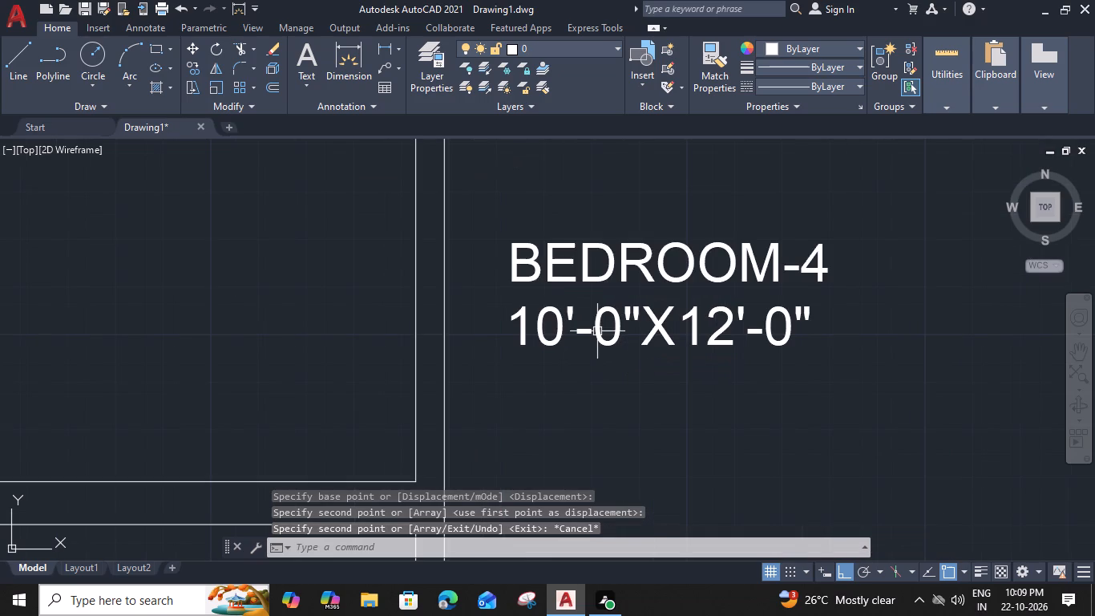
pyautogui.moveTo(599, 339); pyautogui.dragTo(589, 298, button='middle')
pyautogui.doubleClick(588, 295)
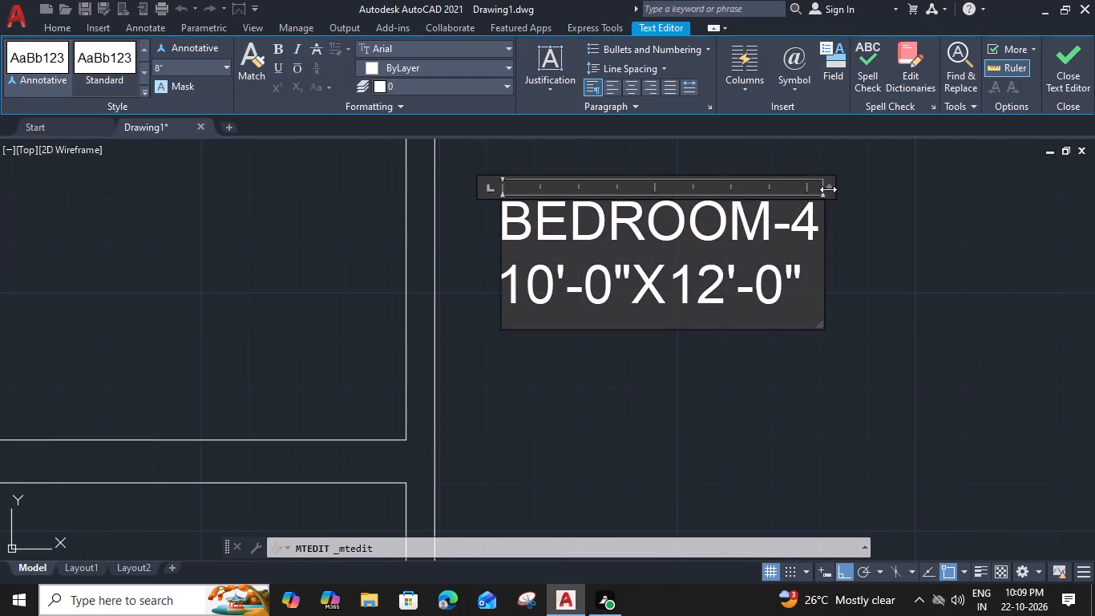
pyautogui.moveTo(828, 189); pyautogui.dragTo(867, 192)
pyautogui.moveTo(818, 234); pyautogui.dragTo(782, 236)
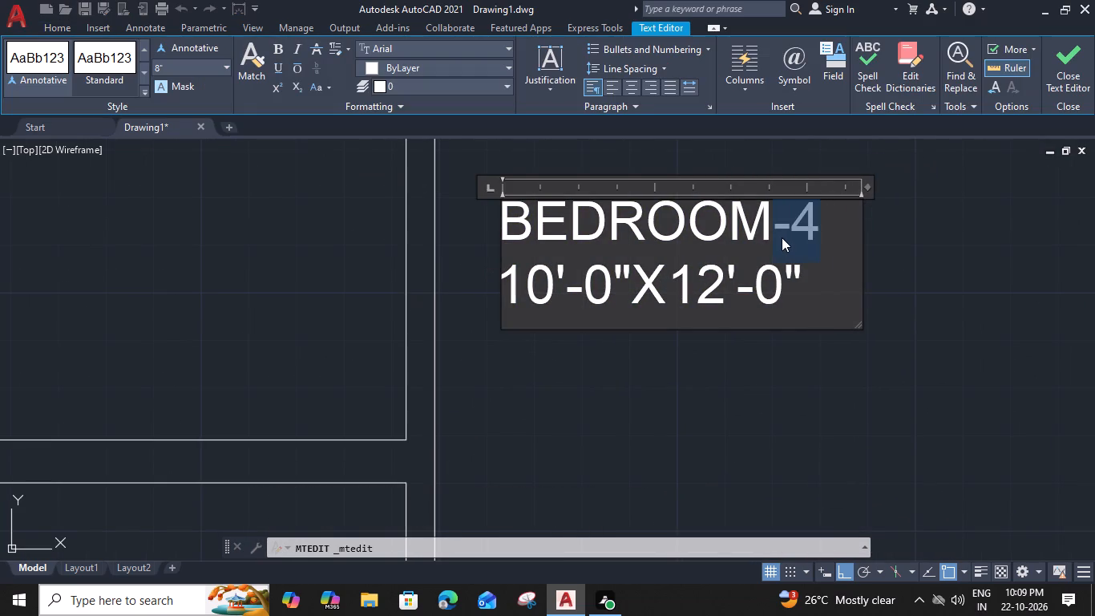
pyautogui.press('BackSpace')
pyautogui.click(506, 235)
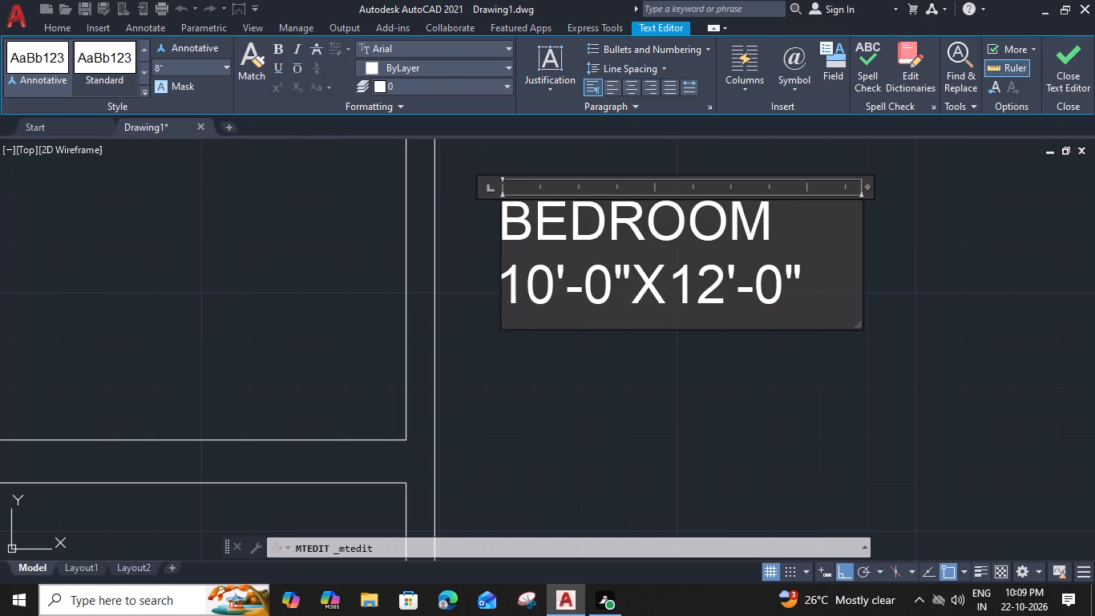
pyautogui.write('M.')
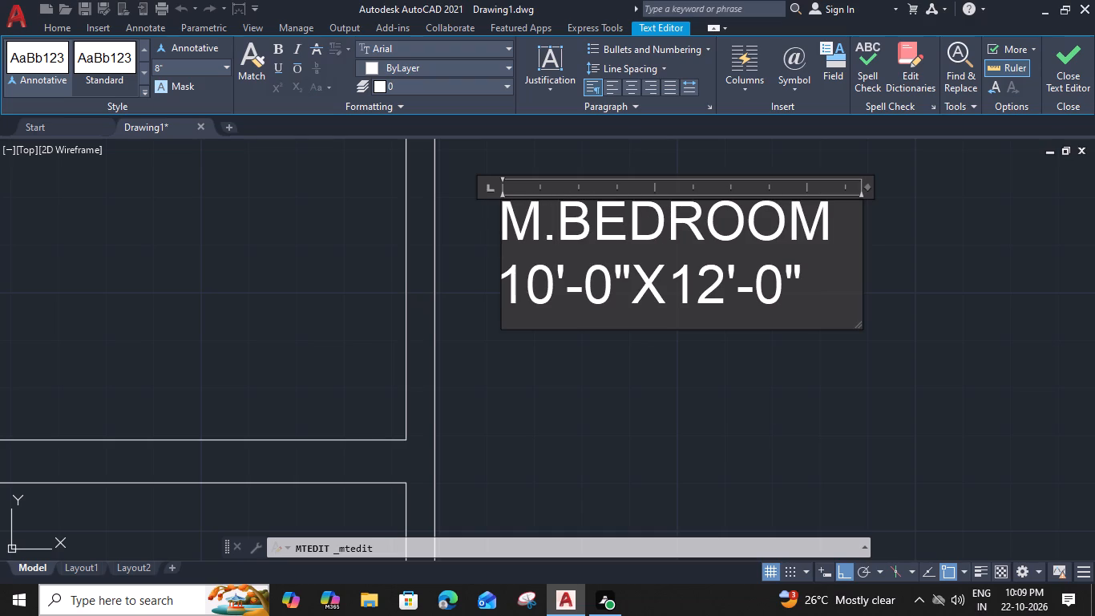
pyautogui.moveTo(547, 295); pyautogui.dragTo(528, 297)
pyautogui.press('2')
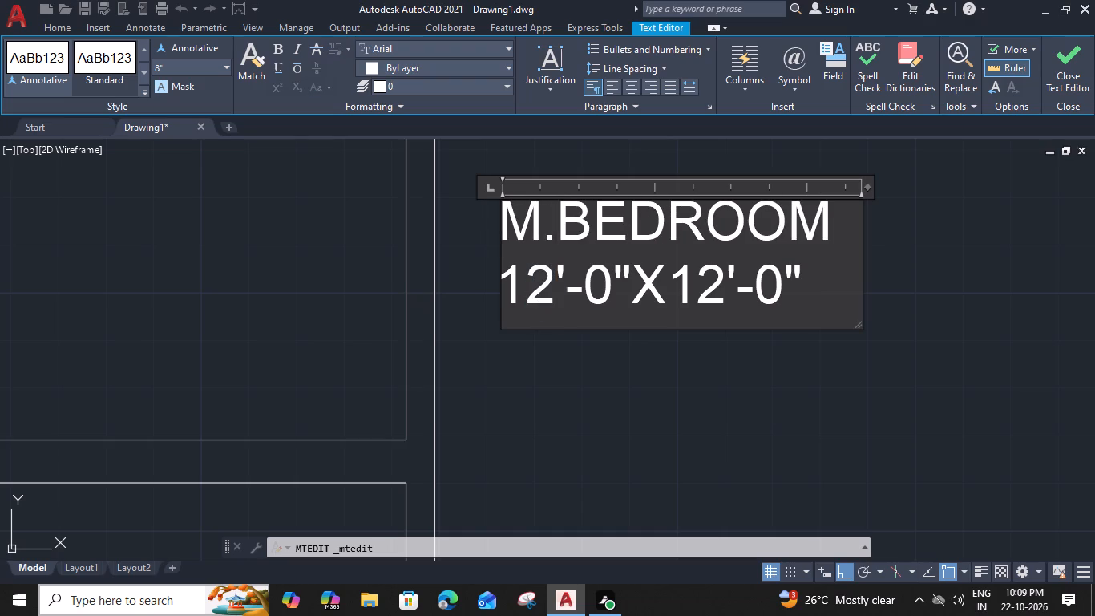
pyautogui.moveTo(718, 302); pyautogui.dragTo(710, 302)
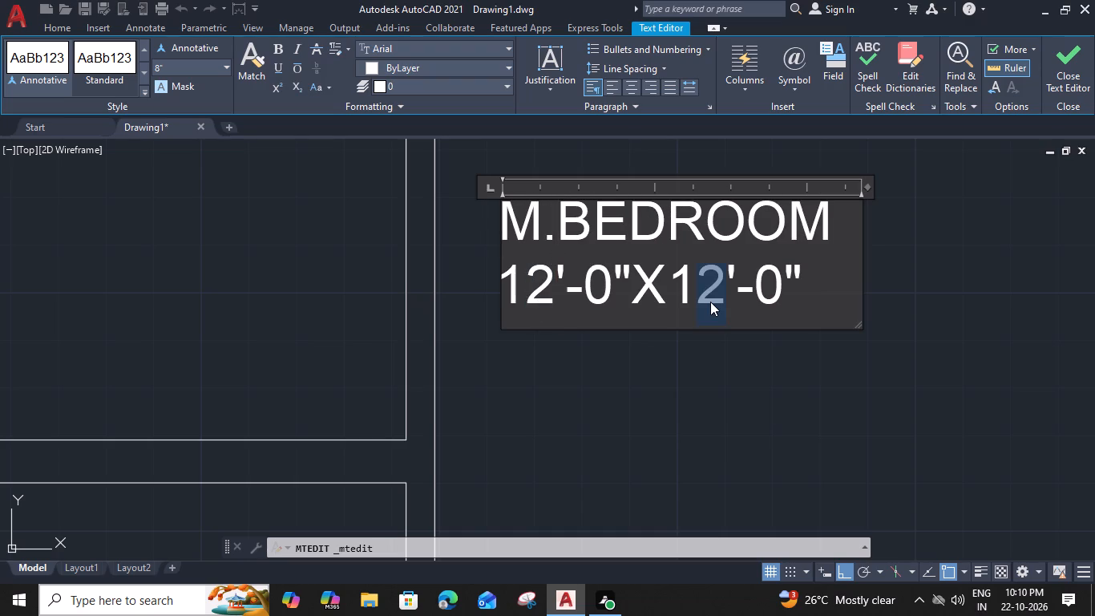
pyautogui.press('3')
pyautogui.click(510, 290)
pyautogui.press('space')
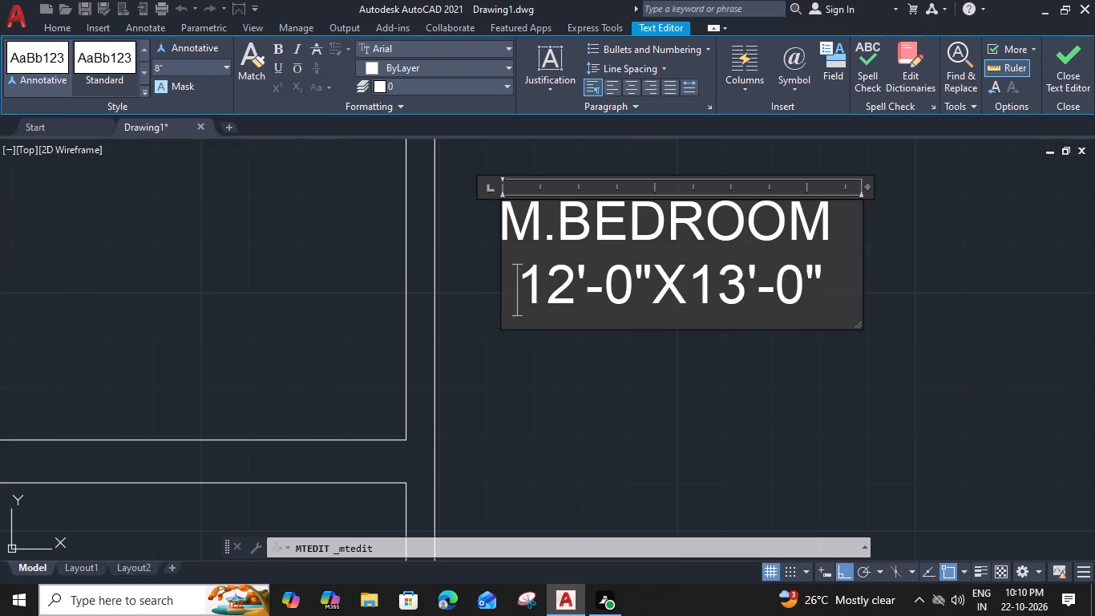
pyautogui.click(697, 371)
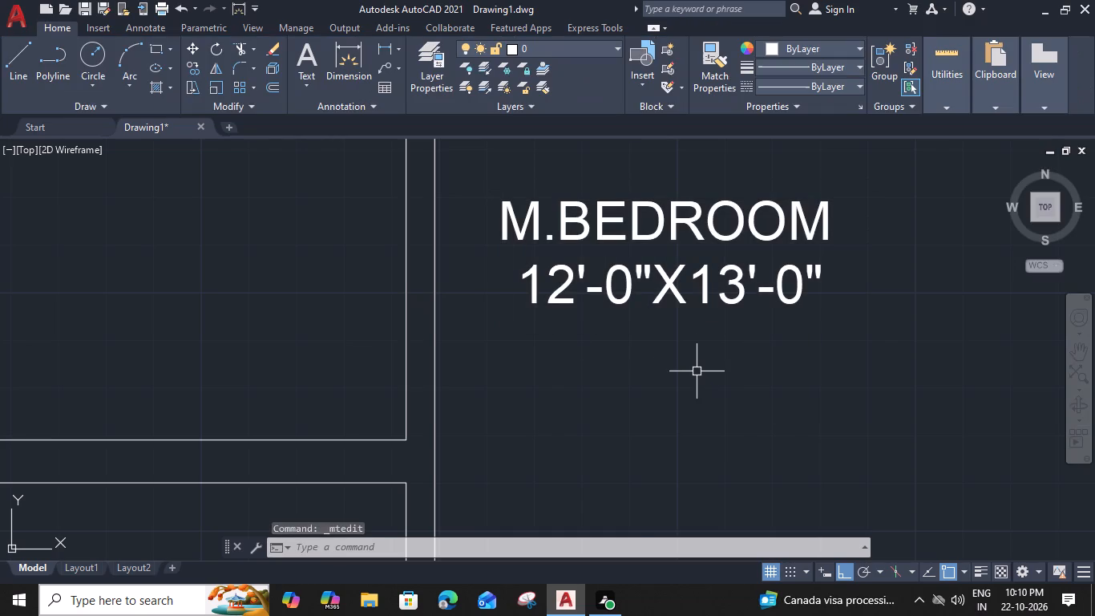
# Move the M.BEDROOM label horizontally to the right, to about the middle of its room.
pyautogui.scroll(-2, 697, 371)
pyautogui.click(729, 342)
pyautogui.write('M')
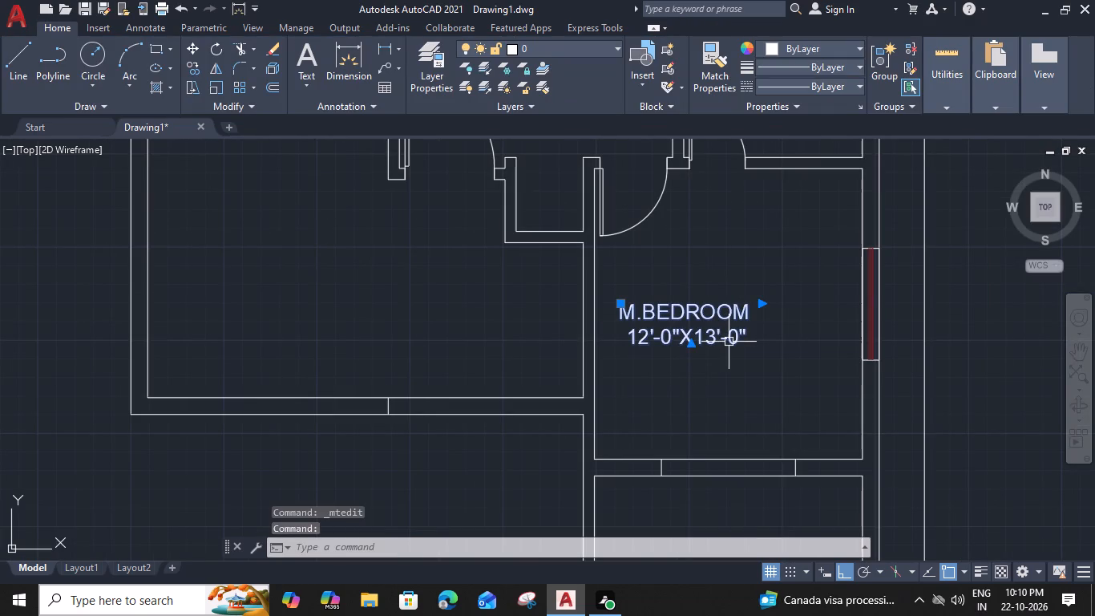
pyautogui.press('space')
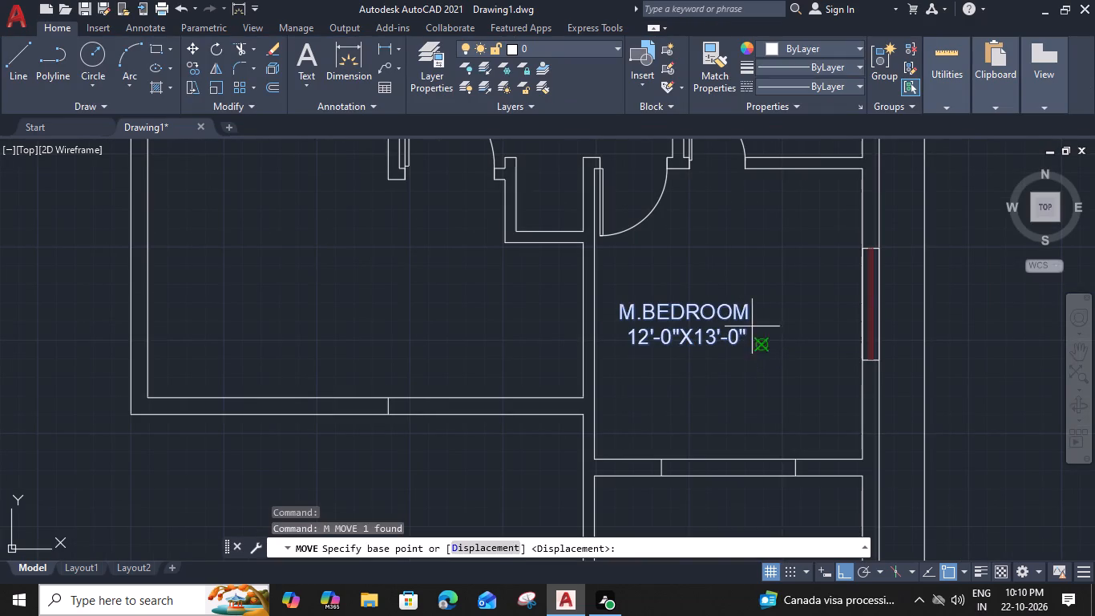
pyautogui.click(758, 304)
pyautogui.click(811, 304)
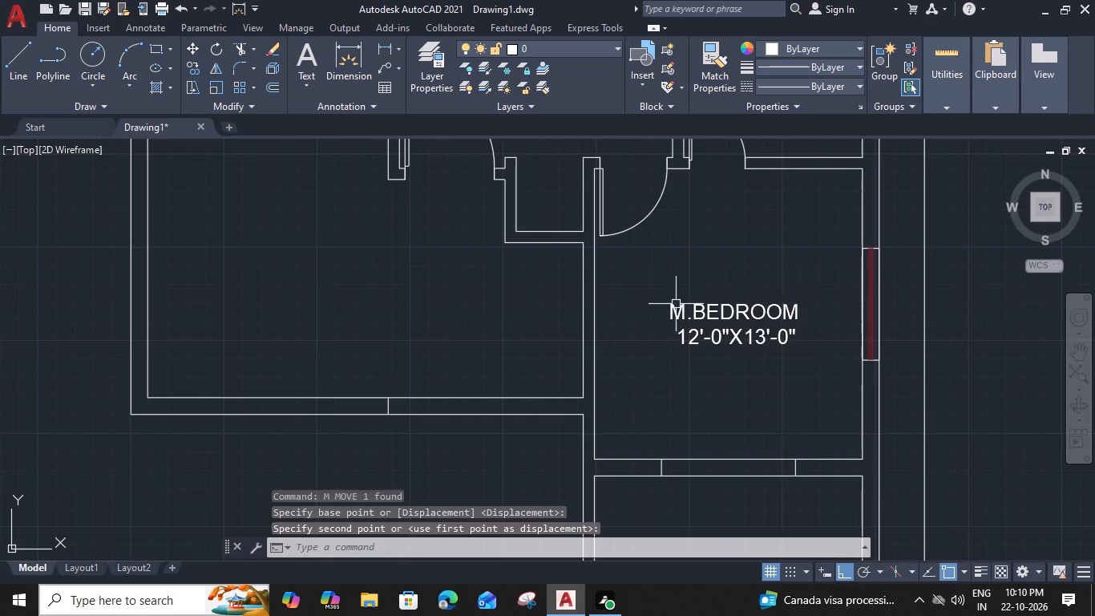
# Copy the M.BEDROOM label into the room across the hall on the plan's left side, between the two small rooms.
pyautogui.click(676, 304)
pyautogui.press('c')
pyautogui.write('O')
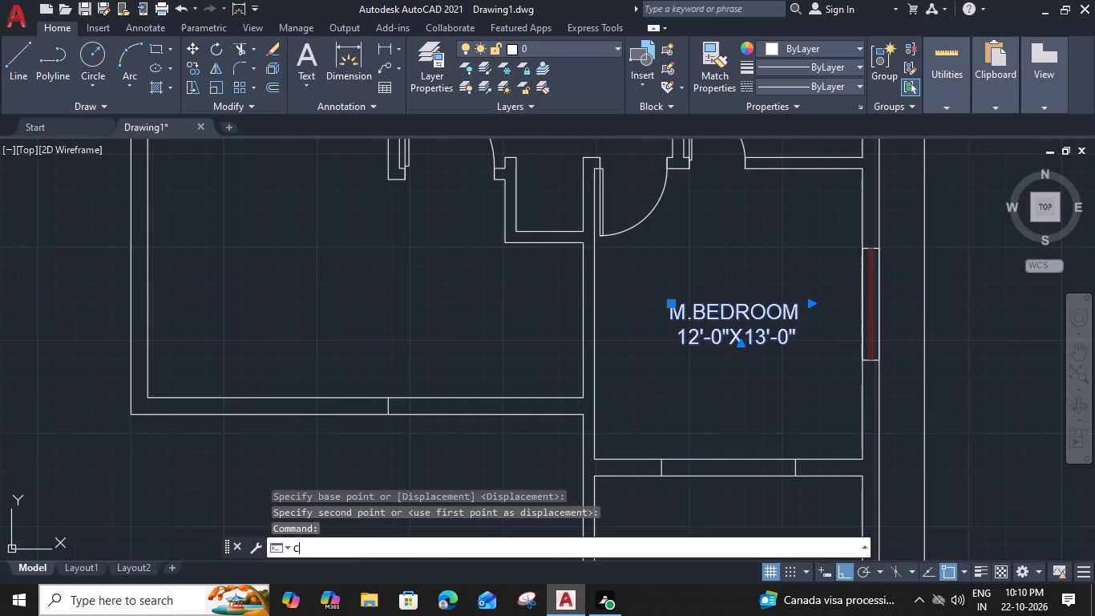
pyautogui.press('space')
pyautogui.click(676, 343)
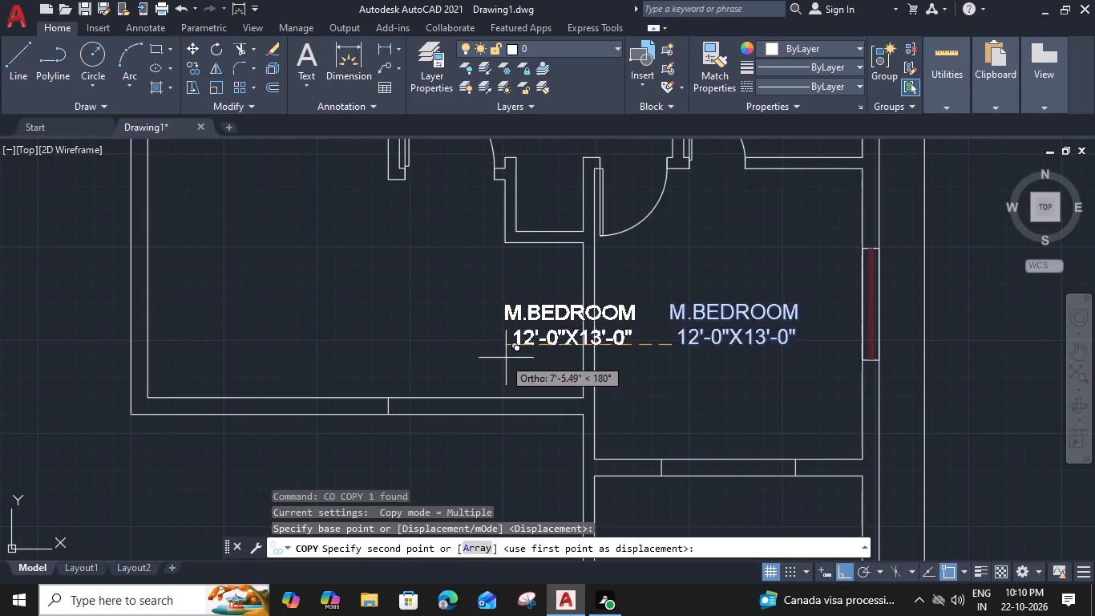
pyautogui.scroll(-3, 503, 357)
pyautogui.moveTo(489, 359); pyautogui.dragTo(673, 370, button='middle')
pyautogui.scroll(2, 606, 253)
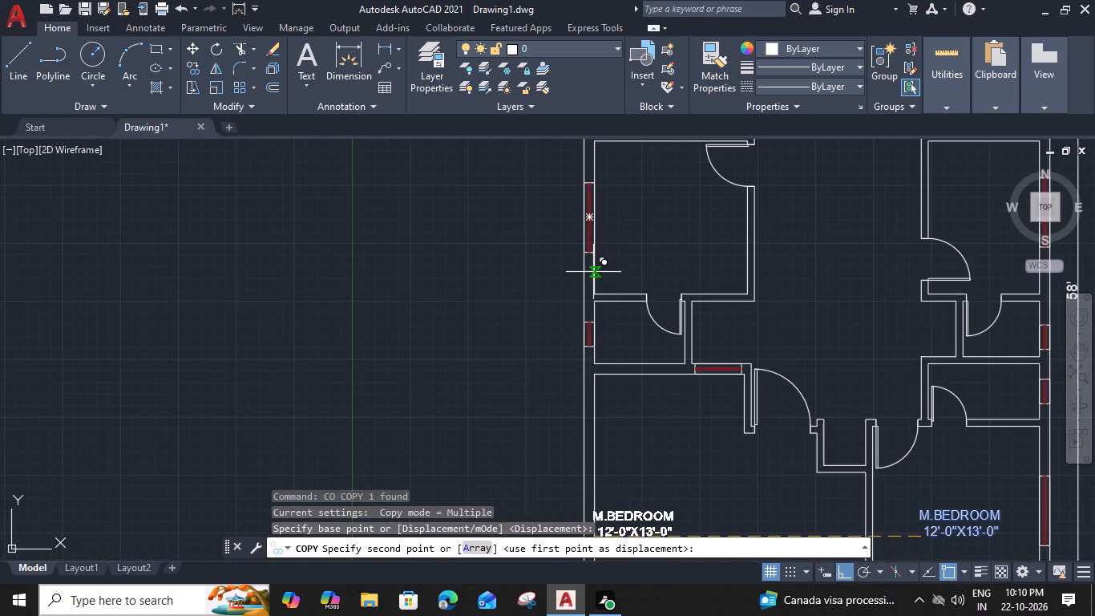
pyautogui.click(598, 266)
pyautogui.press('Escape')
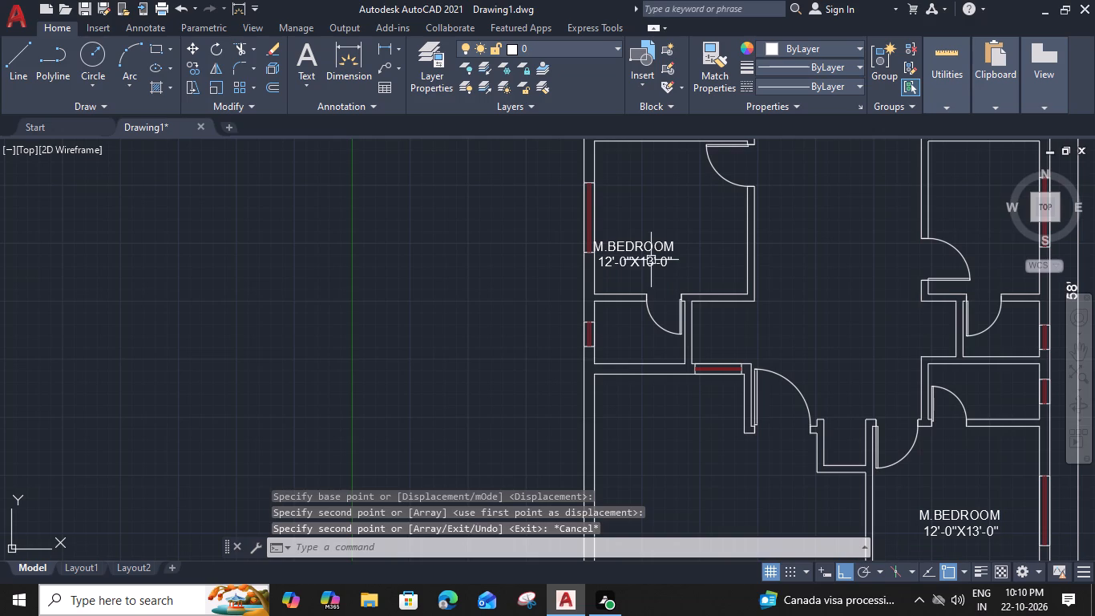
# Edit the copied label on the plan's left side to read G.BEDROOM with 10'-0"X11'-0".
pyautogui.doubleClick(648, 247)
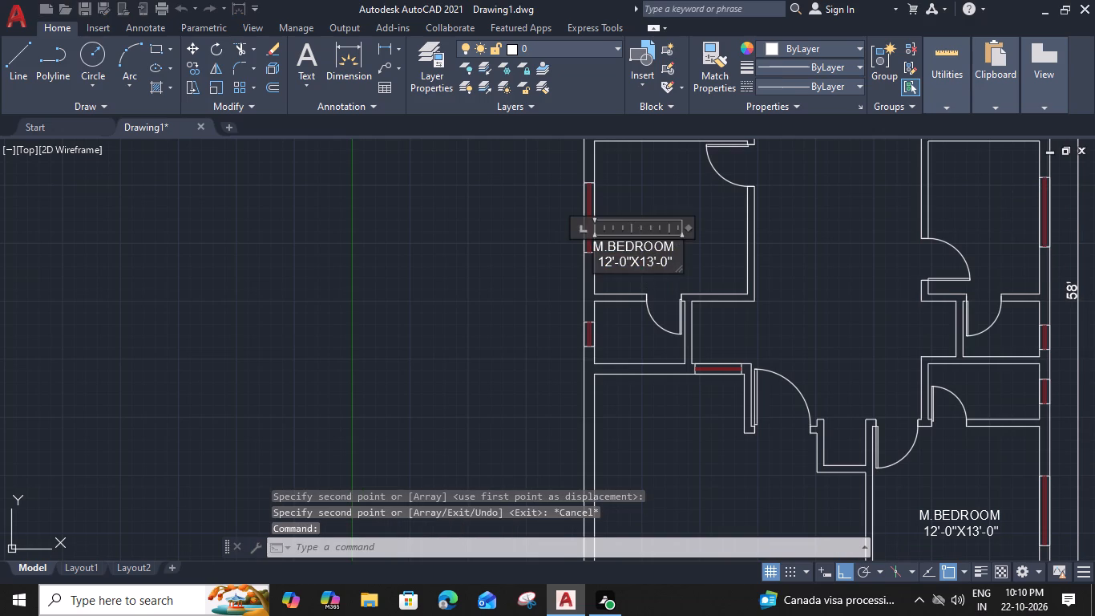
pyautogui.scroll(1, 647, 248)
pyautogui.moveTo(576, 246); pyautogui.dragTo(567, 247)
pyautogui.press('g')
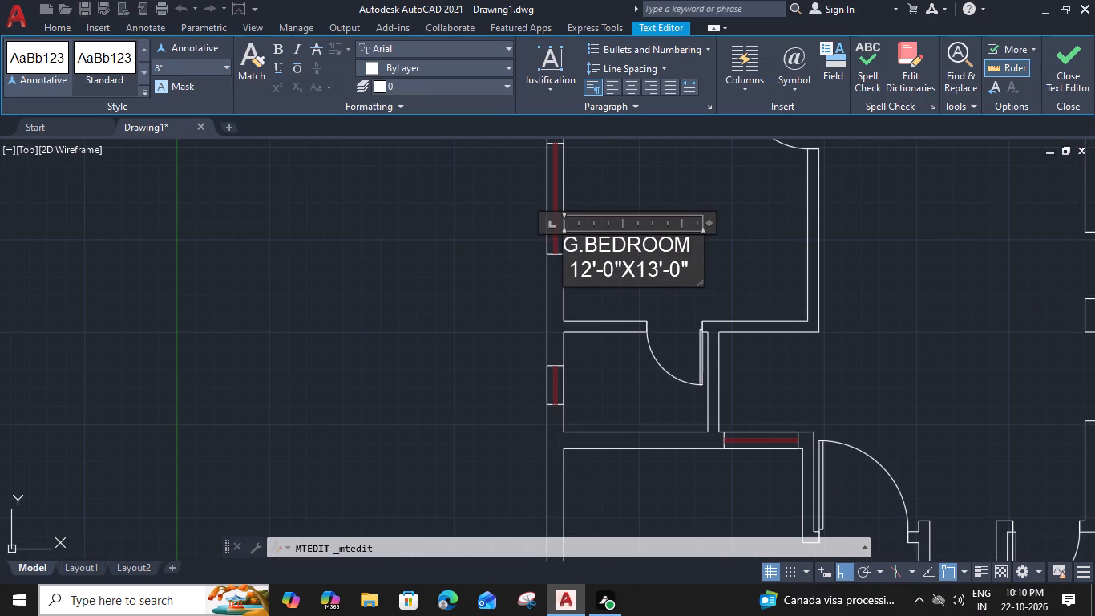
pyautogui.moveTo(591, 267); pyautogui.dragTo(582, 265)
pyautogui.press('0')
pyautogui.click(651, 274)
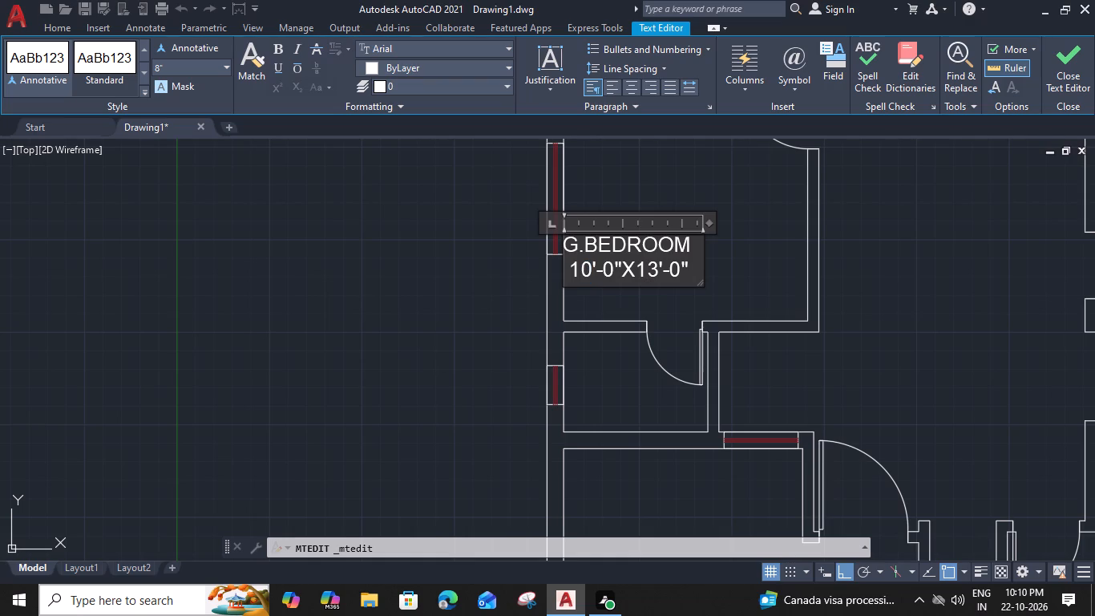
pyautogui.press('1')
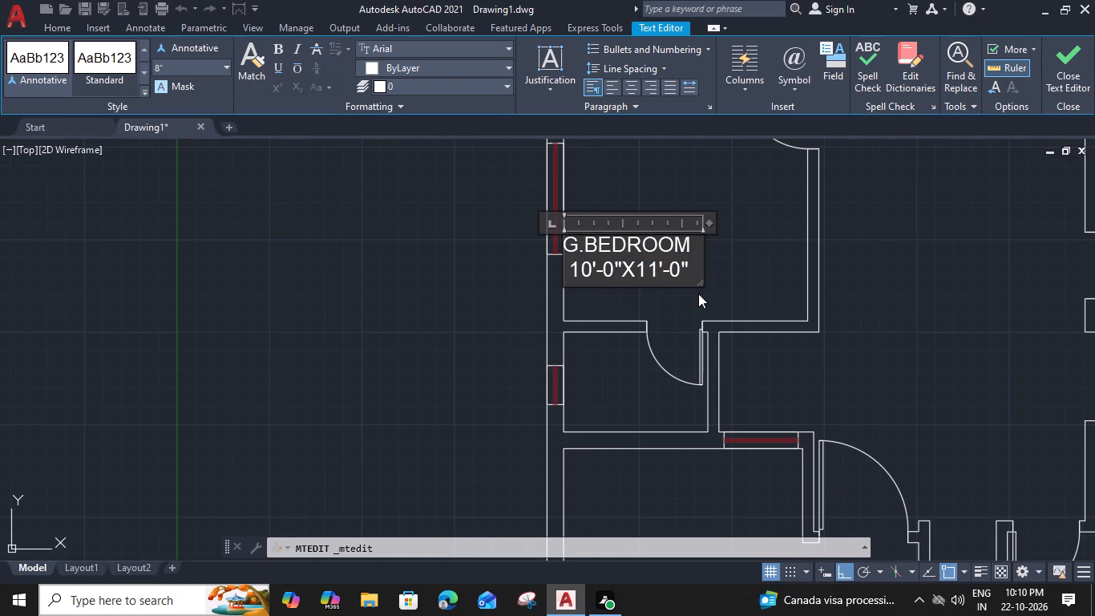
pyautogui.click(708, 286)
# Move the G.BEDROOM label horizontally to the room's mid-width, then up about 5'-5" to near the room's upper wall.
pyautogui.moveTo(723, 257); pyautogui.dragTo(674, 317, button='middle')
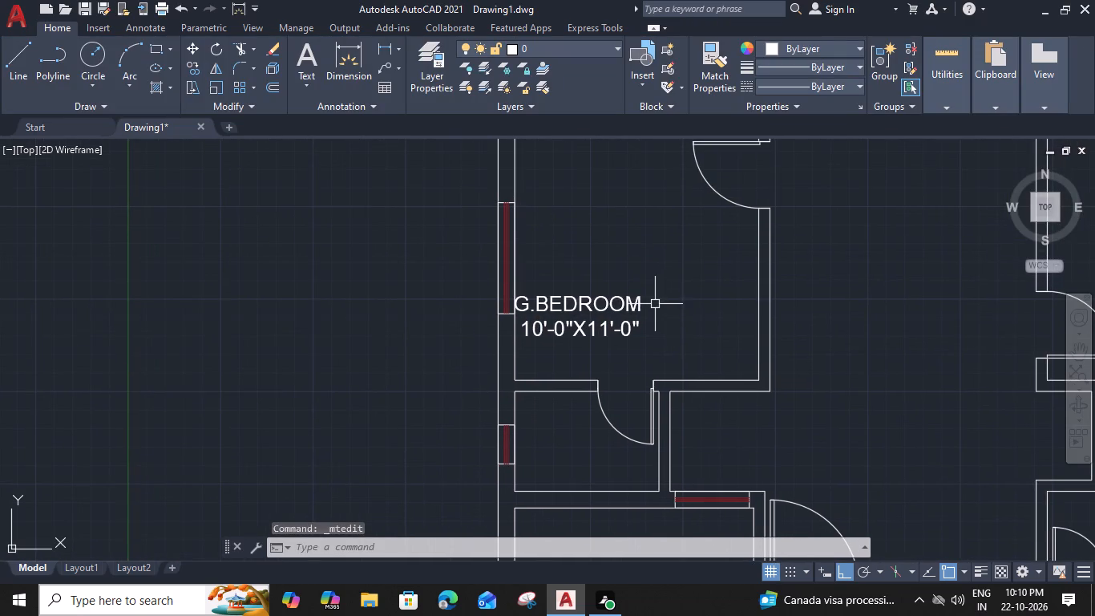
pyautogui.click(625, 308)
pyautogui.press('m')
pyautogui.press('space')
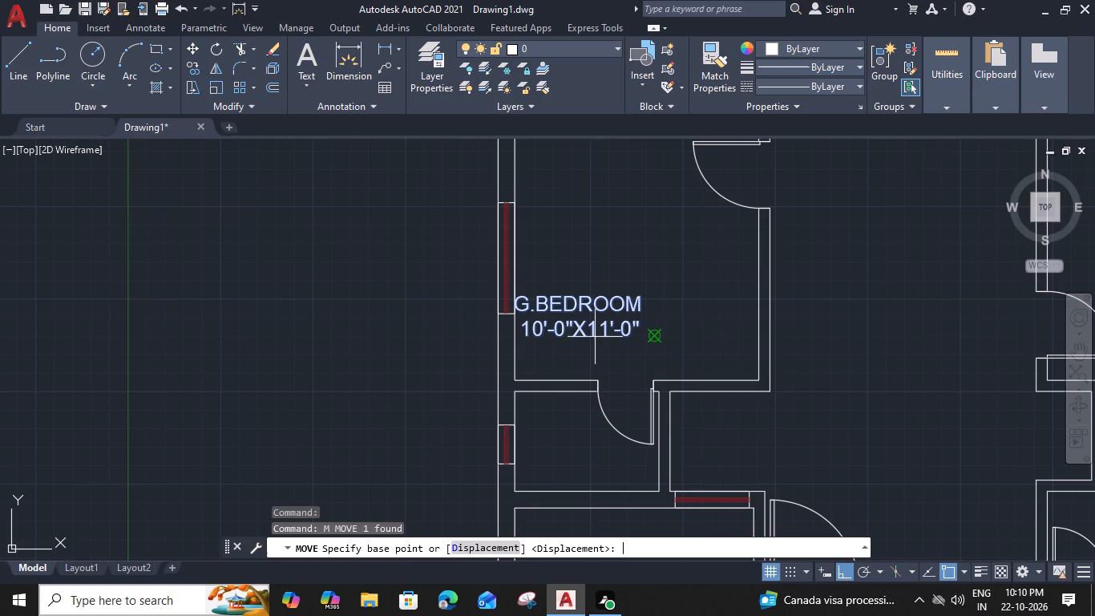
pyautogui.click(651, 337)
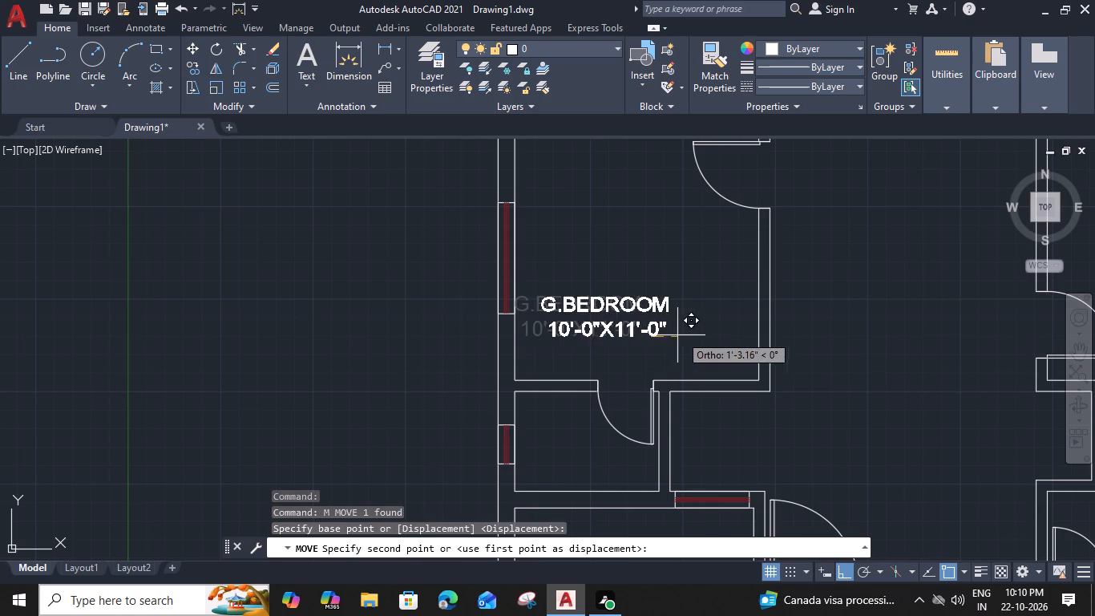
pyautogui.click(705, 332)
pyautogui.click(626, 306)
pyautogui.moveTo(627, 269); pyautogui.dragTo(628, 269, button='middle')
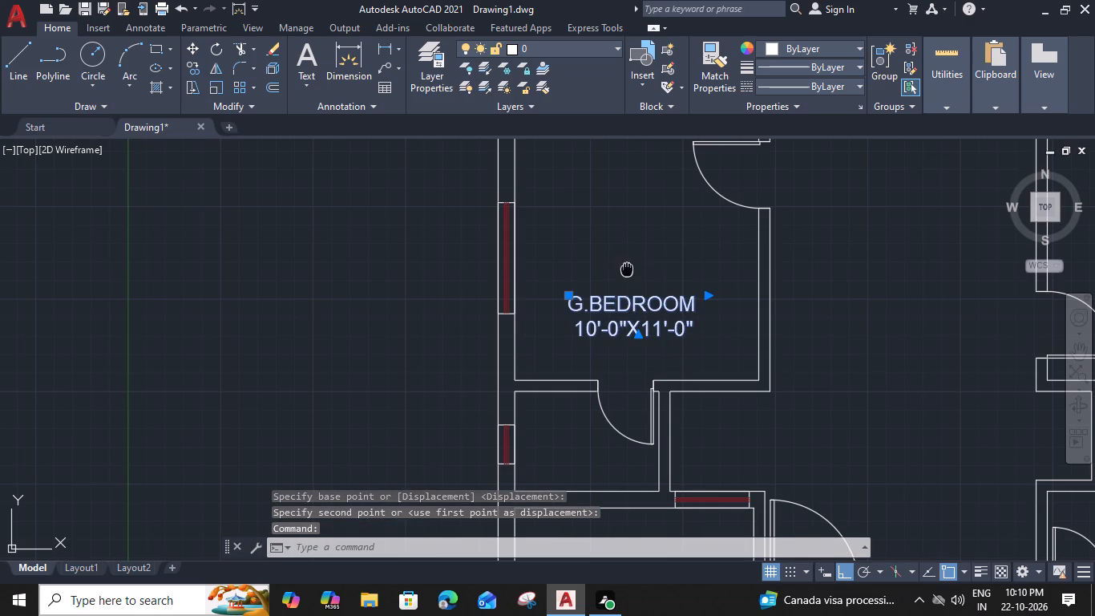
pyautogui.moveTo(628, 269); pyautogui.dragTo(622, 290, button='middle')
pyautogui.write('M')
pyautogui.press('space')
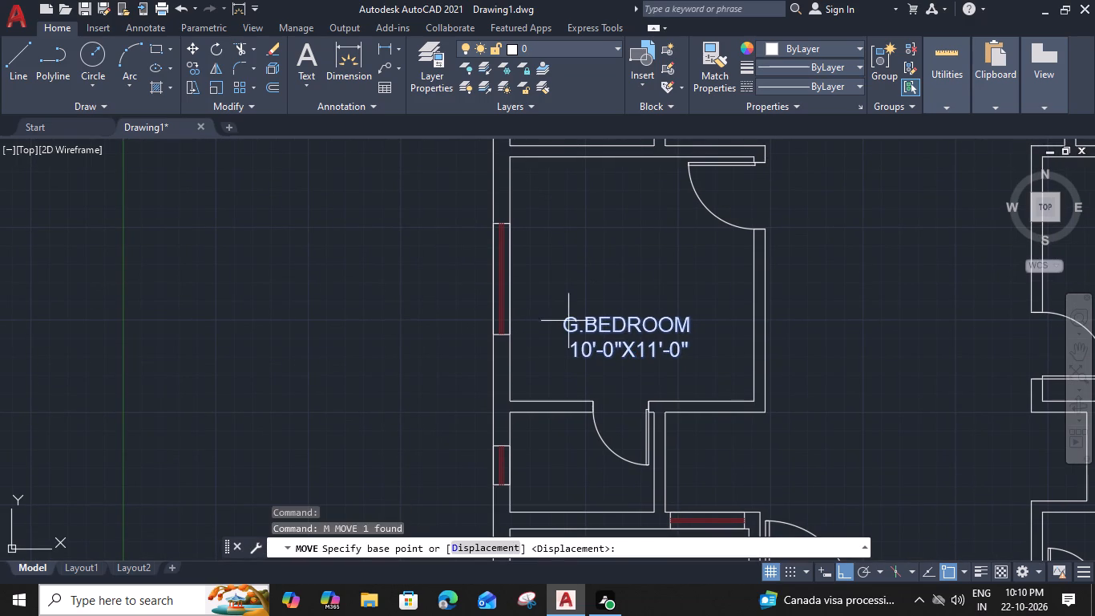
pyautogui.click(563, 321)
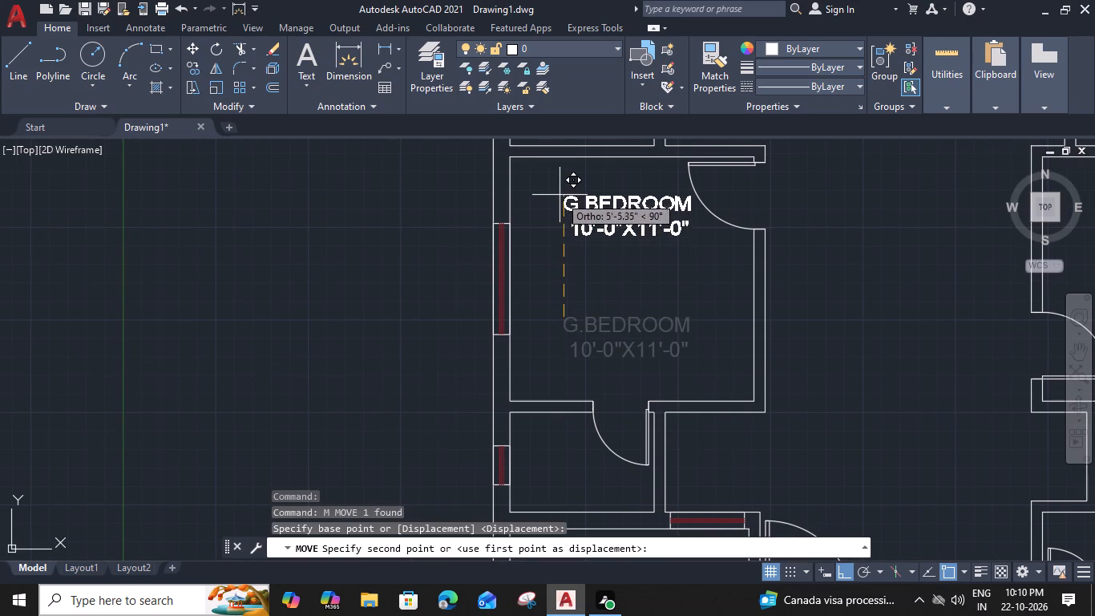
pyautogui.click(560, 195)
# Copy the G.BEDROOM label horizontally into the room directly opposite, on the plan's right side.
pyautogui.moveTo(588, 279); pyautogui.dragTo(593, 299, button='middle')
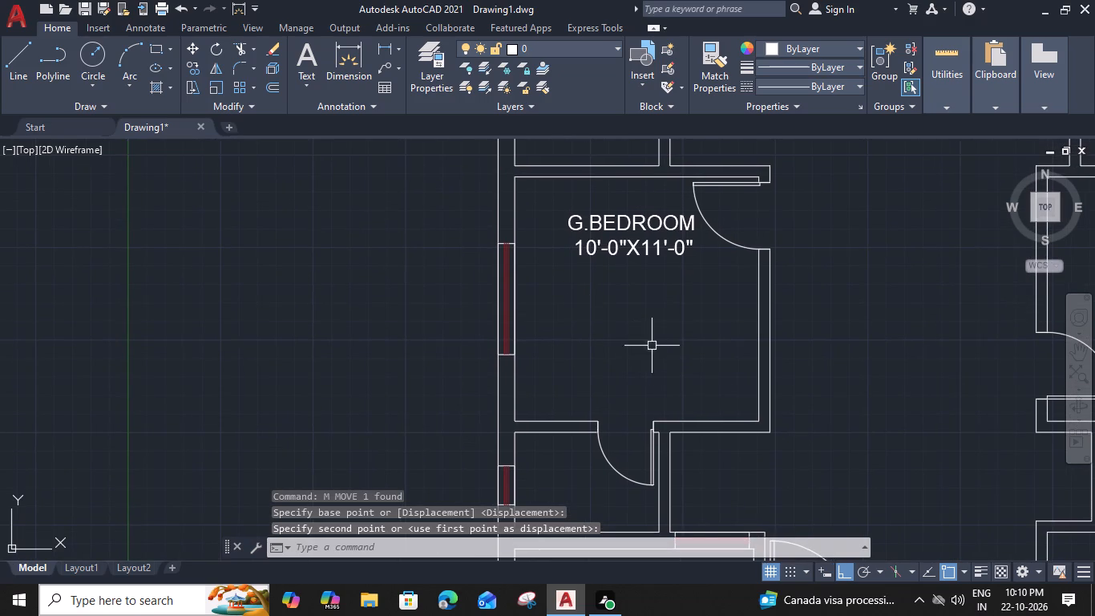
pyautogui.scroll(-1, 691, 337)
pyautogui.moveTo(841, 332); pyautogui.dragTo(693, 371, button='middle')
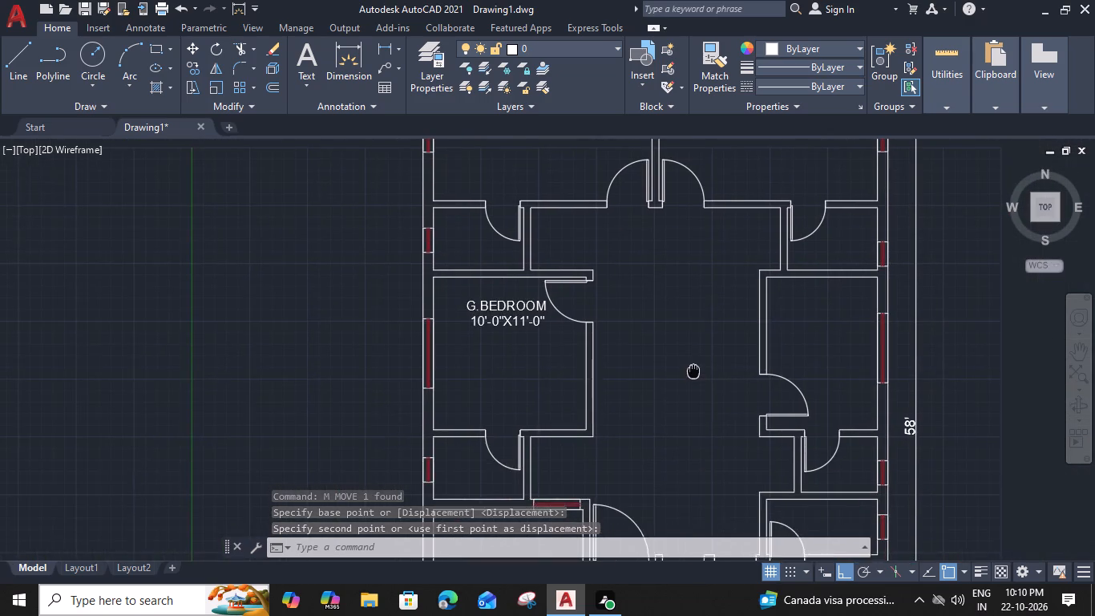
pyautogui.moveTo(693, 371); pyautogui.dragTo(681, 313, button='middle')
pyautogui.click(473, 261)
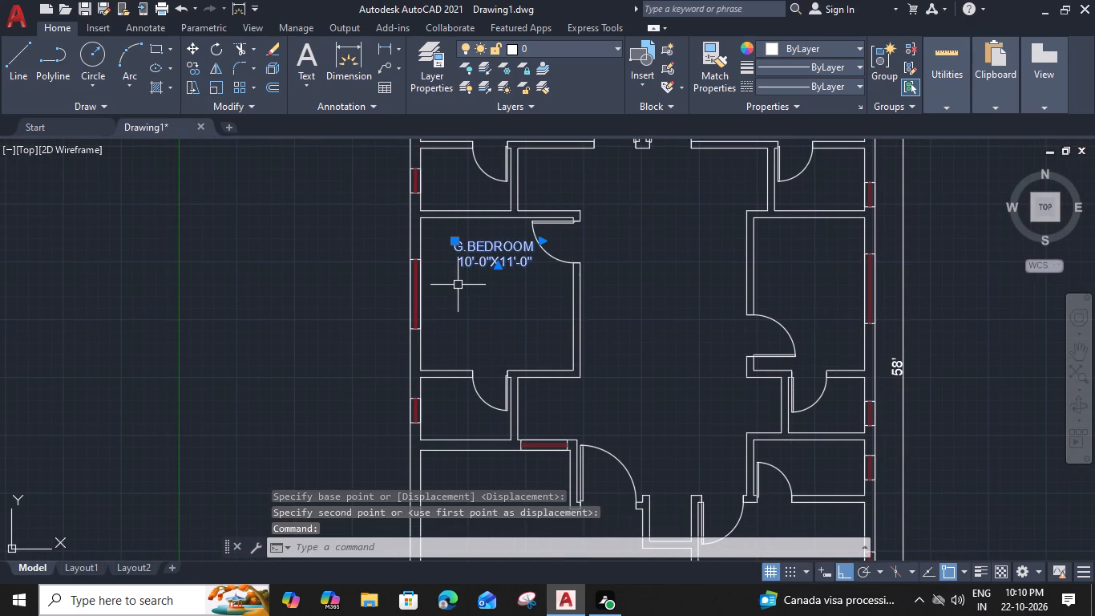
pyautogui.write('CO')
pyautogui.press('space')
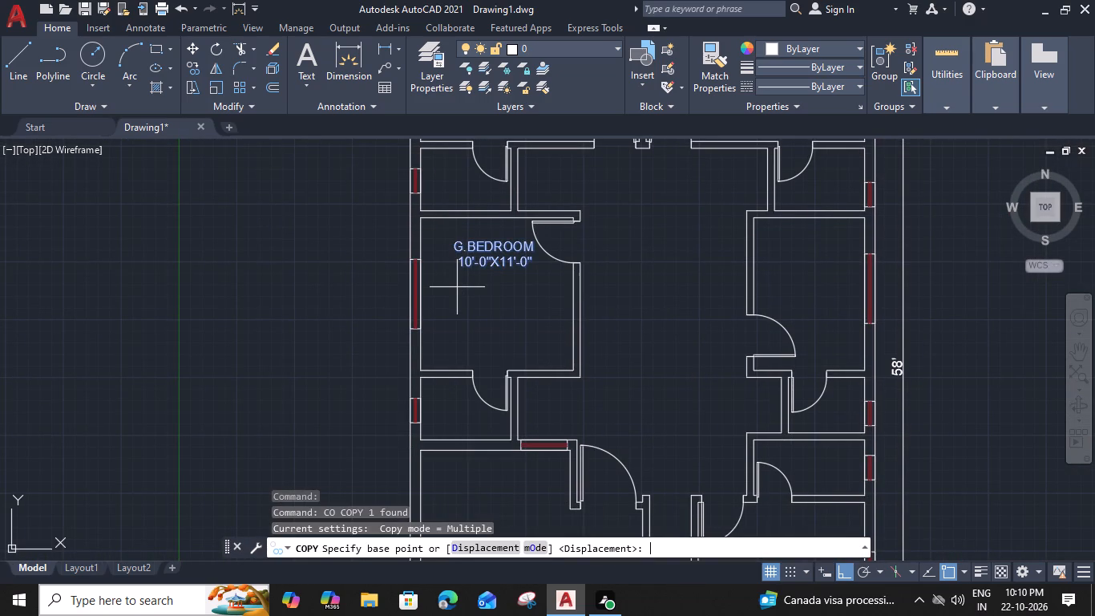
pyautogui.moveTo(459, 275); pyautogui.dragTo(467, 277)
pyautogui.click(759, 274)
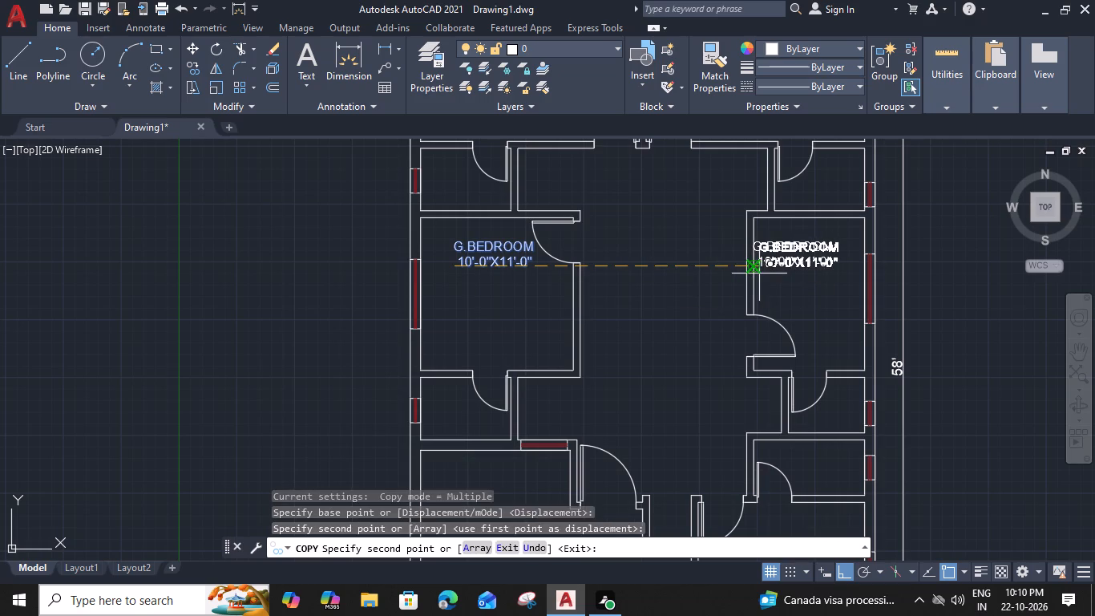
pyautogui.press('Escape')
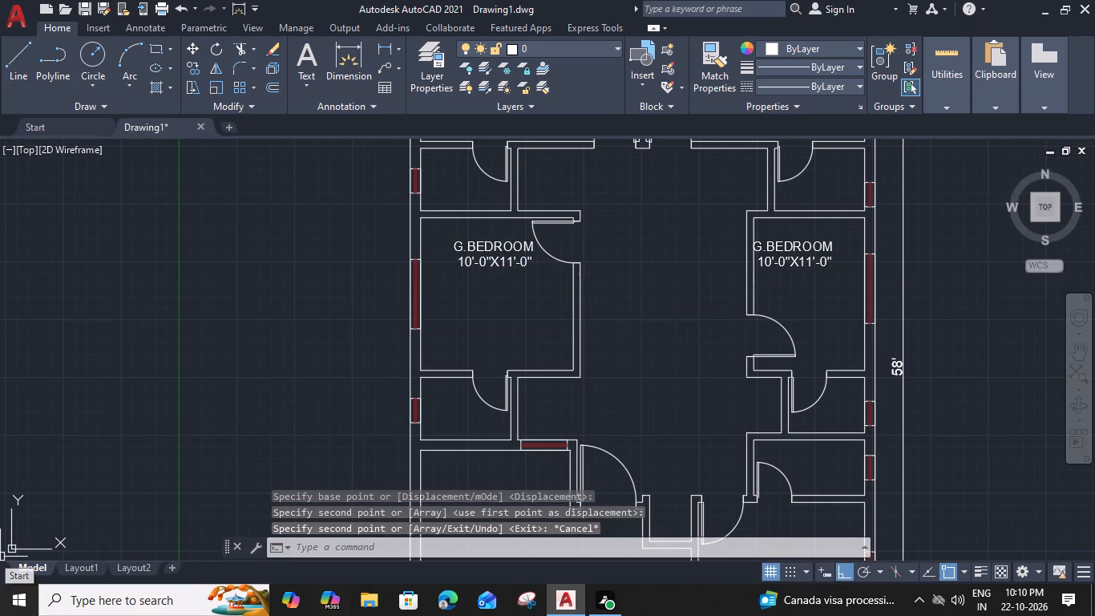
# Change the room name in the copied label on the plan's right side to KITCHEN.
pyautogui.doubleClick(818, 245)
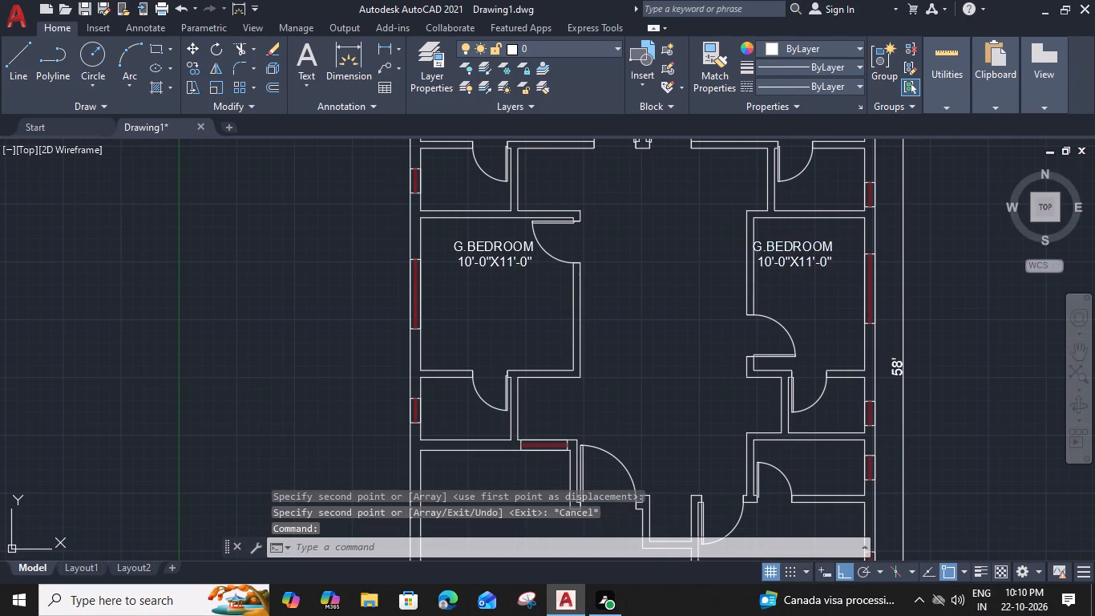
pyautogui.scroll(2, 818, 245)
pyautogui.moveTo(851, 249); pyautogui.dragTo(711, 254)
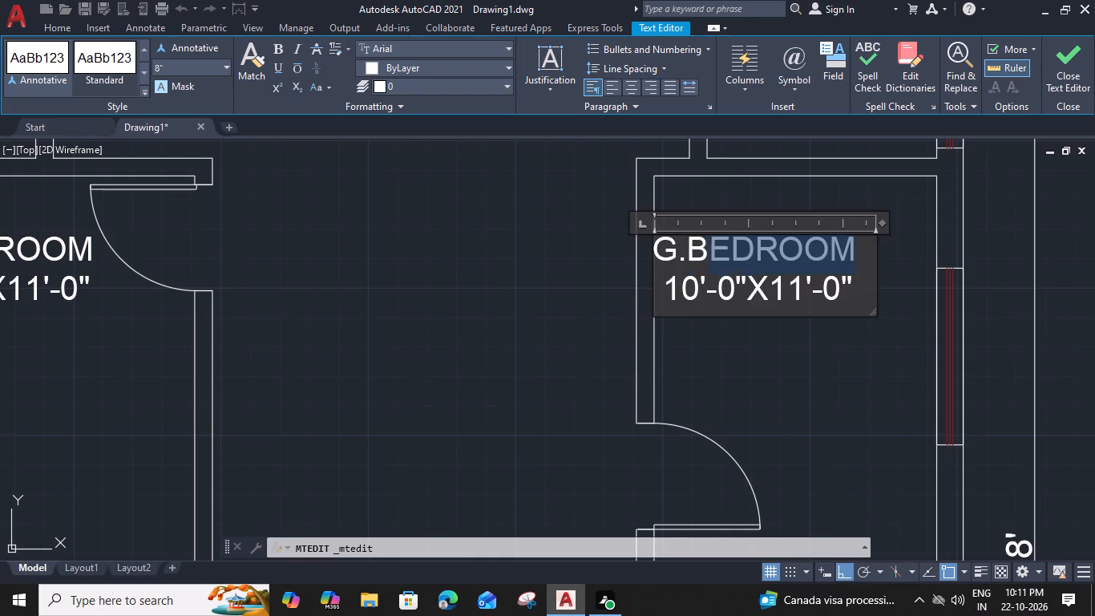
pyautogui.moveTo(711, 254); pyautogui.dragTo(633, 256)
pyautogui.press('k')
pyautogui.press('i')
pyautogui.press('t')
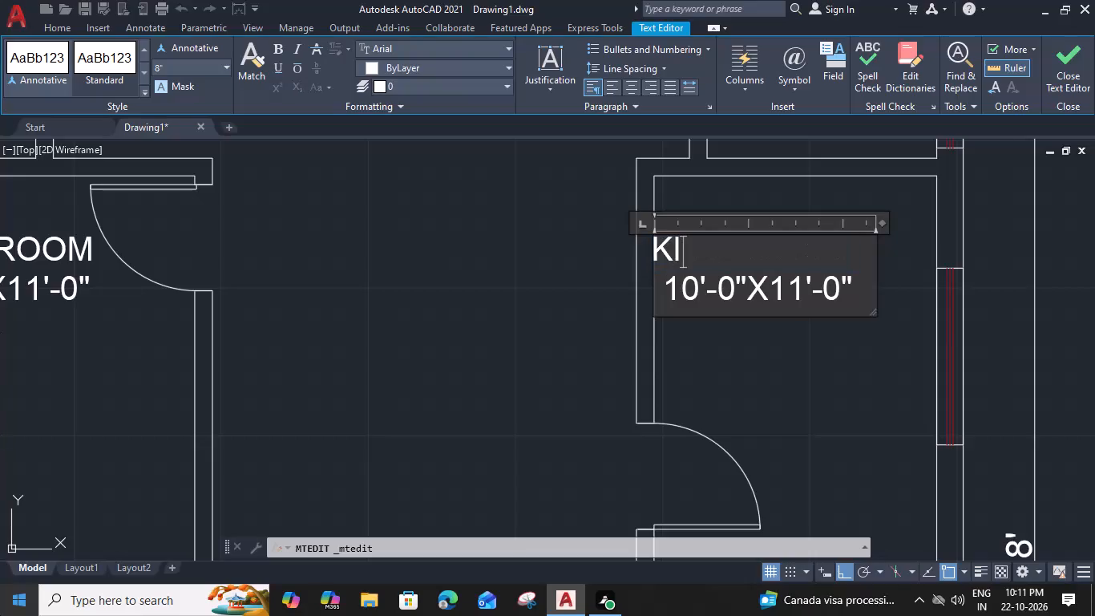
pyautogui.press('c')
pyautogui.press('h')
pyautogui.write('EN')
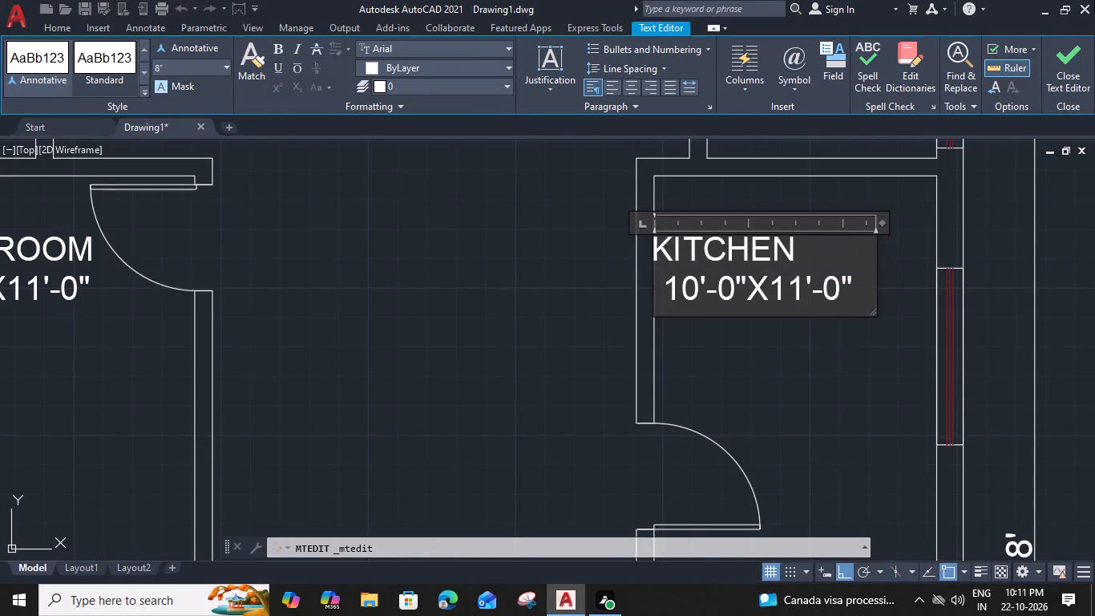
# Set the KITCHEN label's size line to 8'-0"X11'-0" without indent, indent the name by one space, and narrow the text box to fit.
pyautogui.click(664, 289)
pyautogui.press('BackSpace')
pyautogui.moveTo(680, 296); pyautogui.dragTo(650, 294)
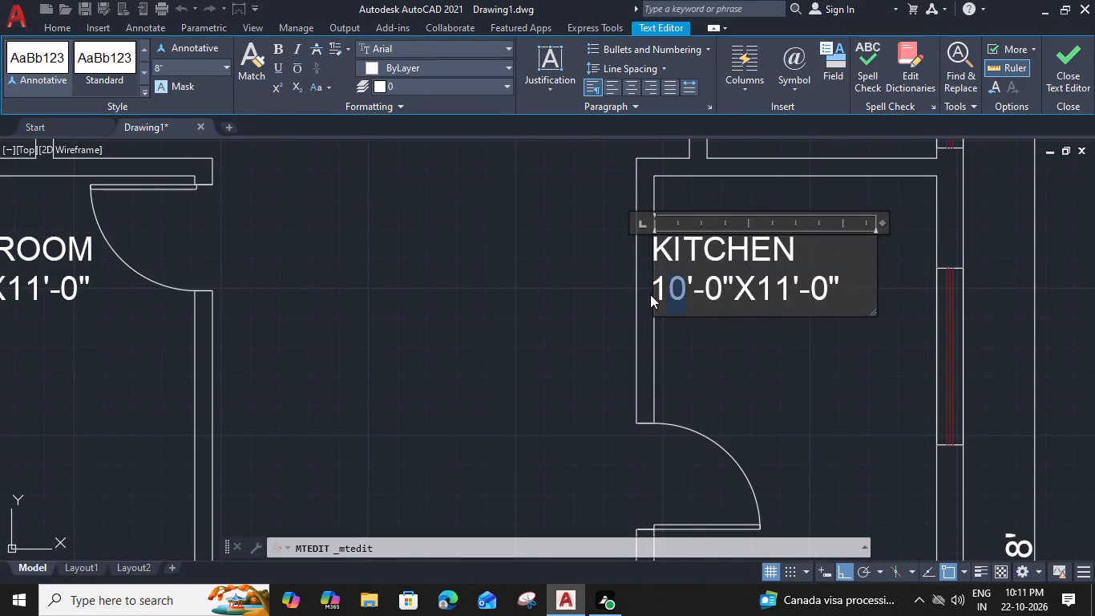
pyautogui.press('8')
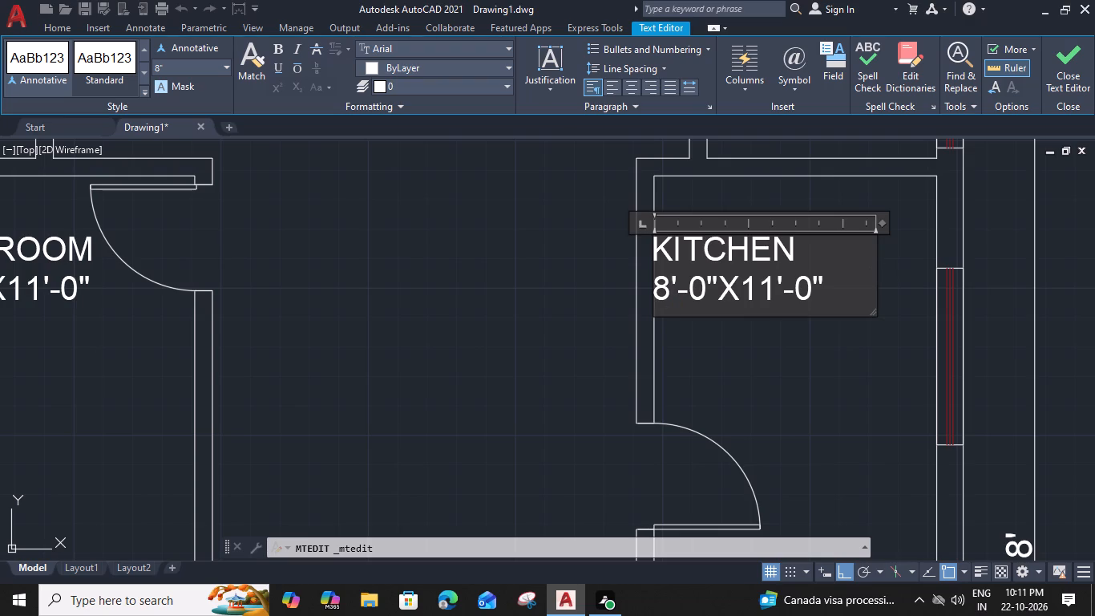
pyautogui.click(657, 251)
pyautogui.press('space')
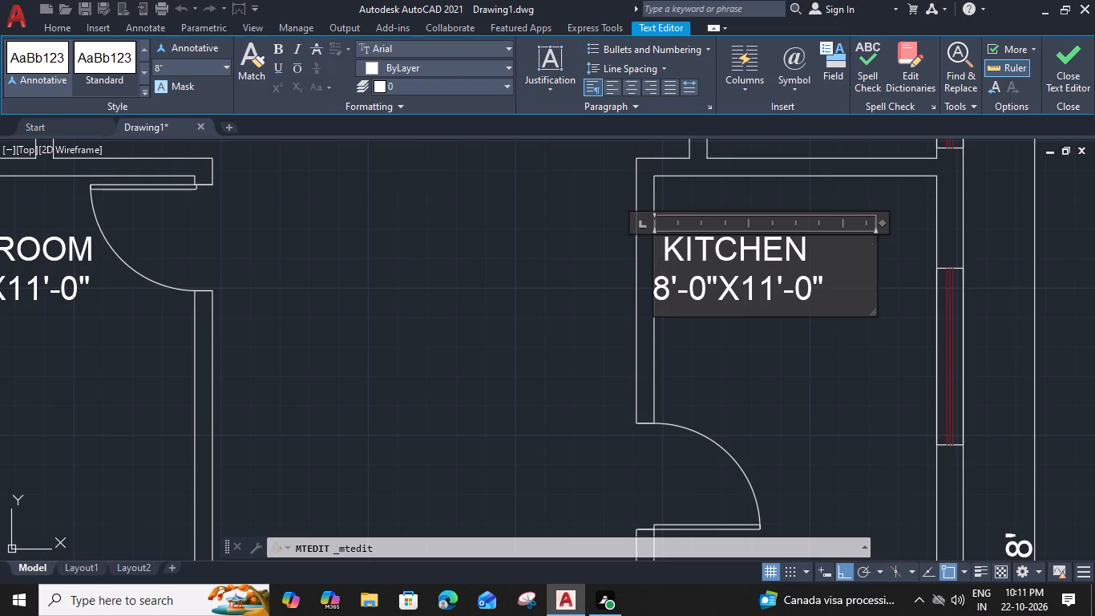
pyautogui.moveTo(879, 221); pyautogui.dragTo(828, 230)
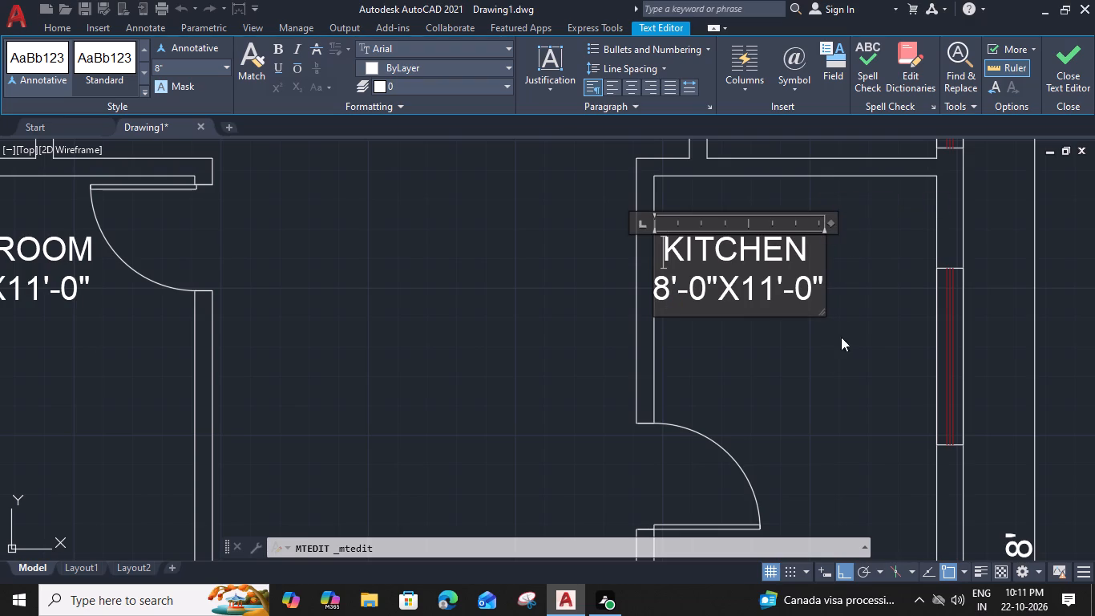
pyautogui.click(784, 408)
# Copy the KITCHEN label into the small room directly below the kitchen.
pyautogui.scroll(-1, 743, 361)
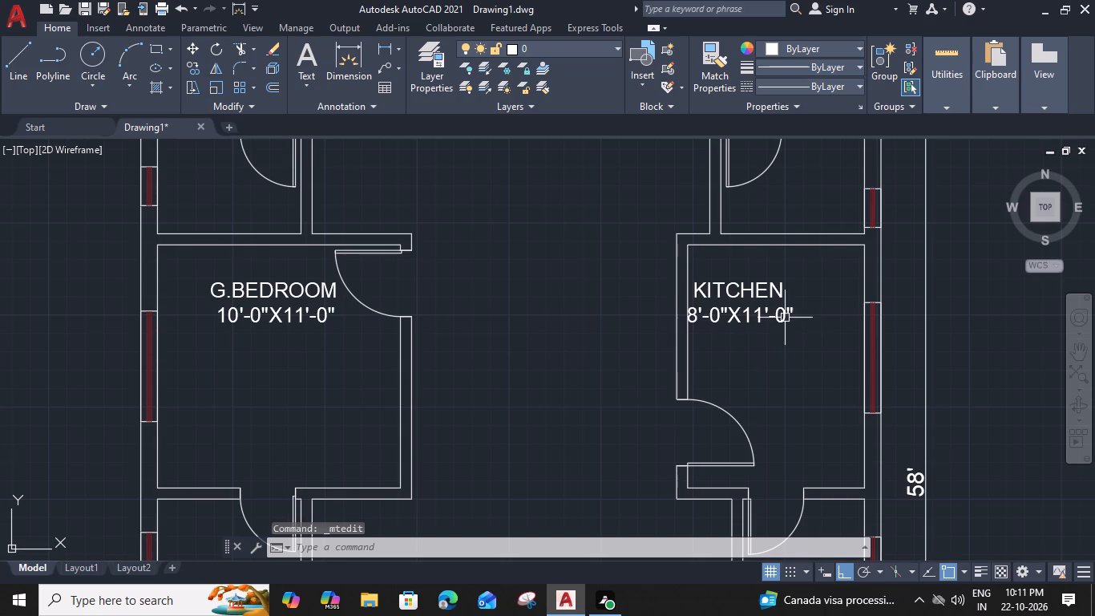
pyautogui.click(785, 318)
pyautogui.write('CO')
pyautogui.press('space')
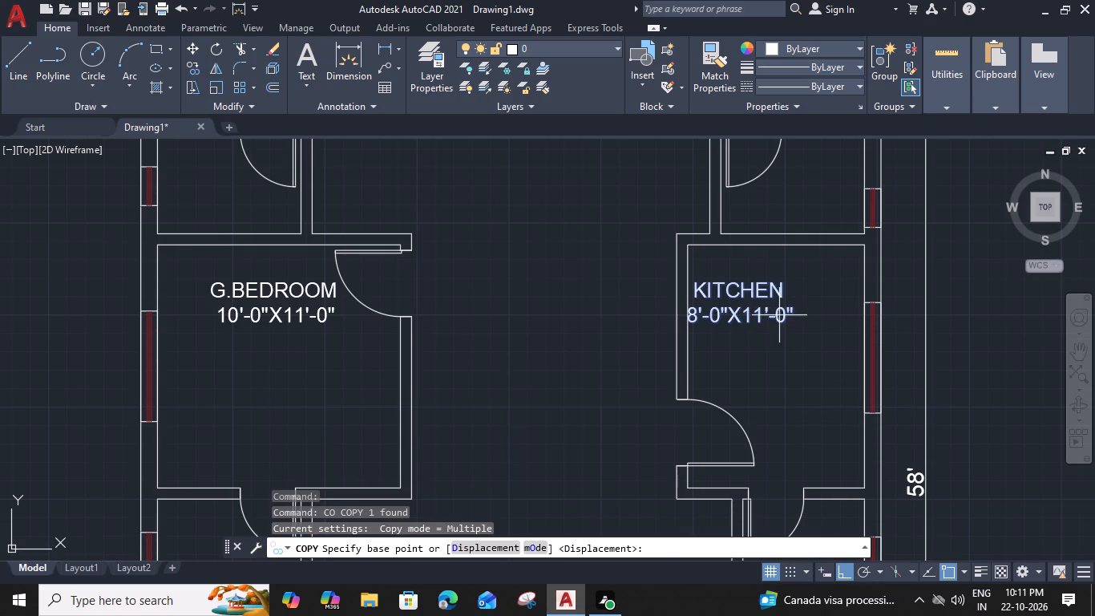
pyautogui.click(791, 322)
pyautogui.moveTo(797, 402); pyautogui.dragTo(741, 253, button='middle')
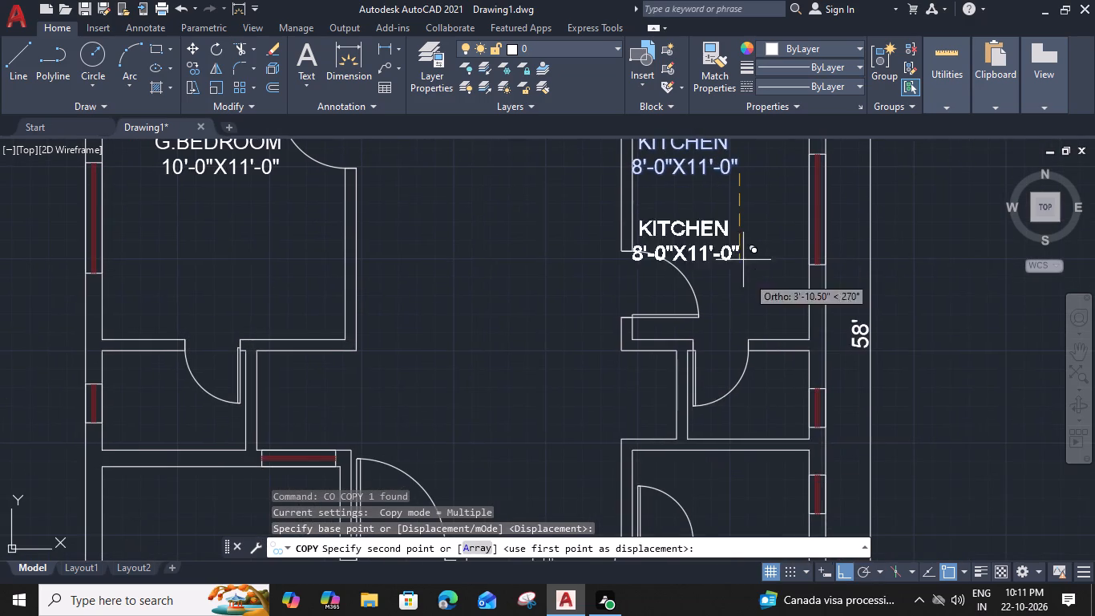
pyautogui.click(808, 428)
pyautogui.press('Escape')
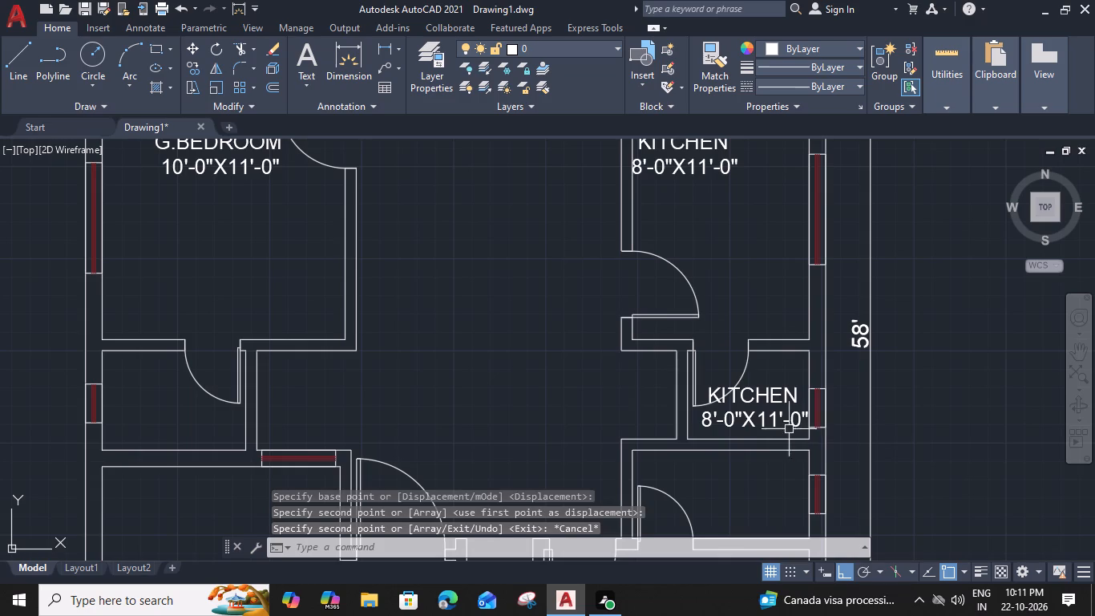
# Set the text height of the copied label in the small room below the kitchen to 5" and narrow its text box.
pyautogui.doubleClick(782, 416)
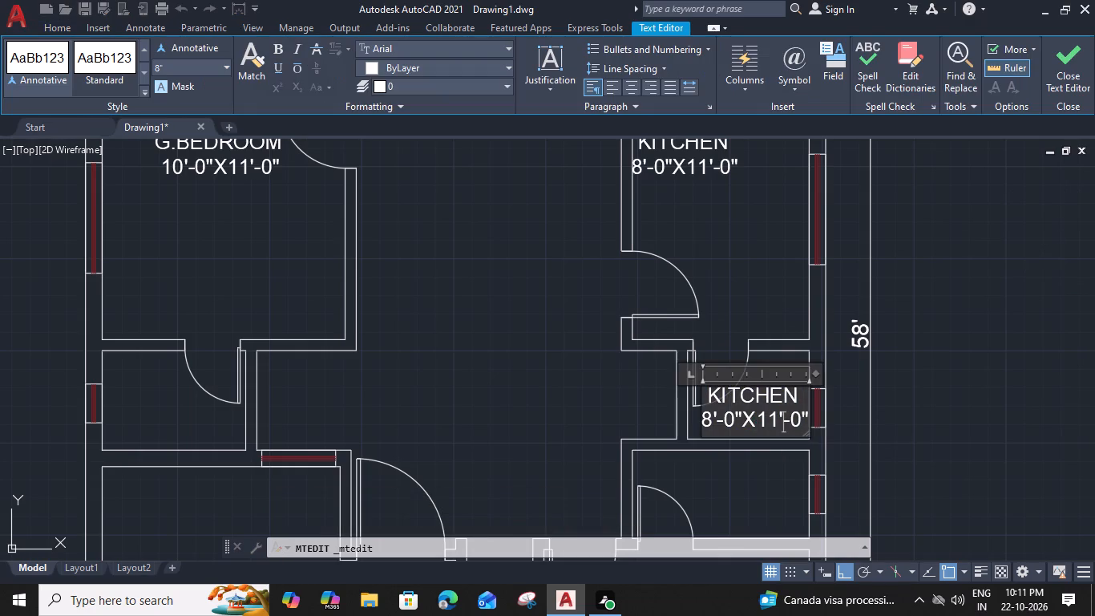
pyautogui.scroll(2, 786, 417)
pyautogui.moveTo(838, 432); pyautogui.dragTo(619, 423)
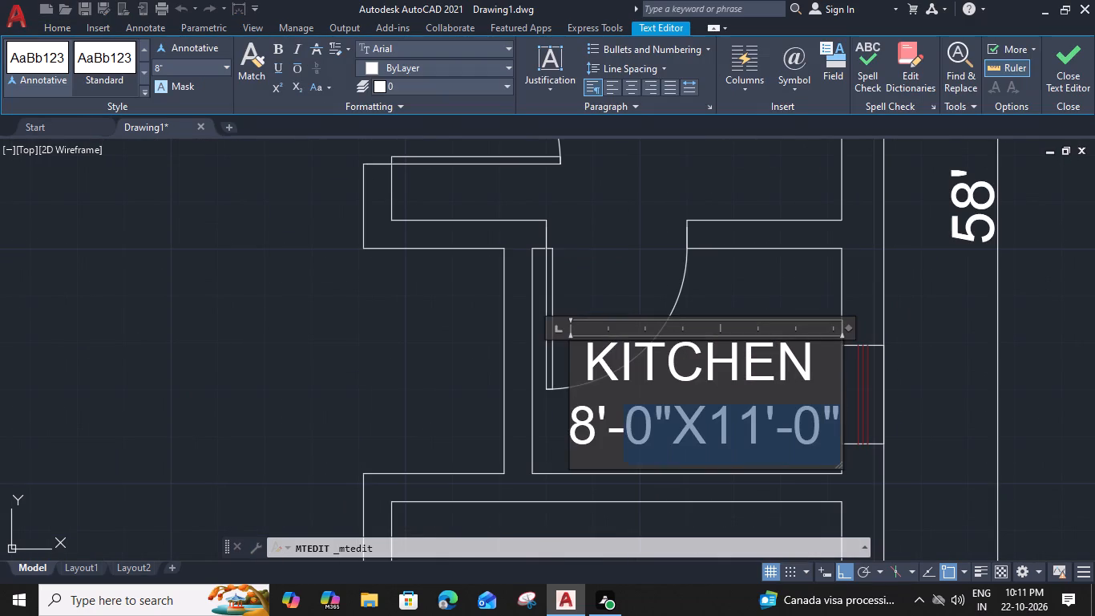
pyautogui.moveTo(619, 423); pyautogui.dragTo(526, 371)
pyautogui.click(177, 63)
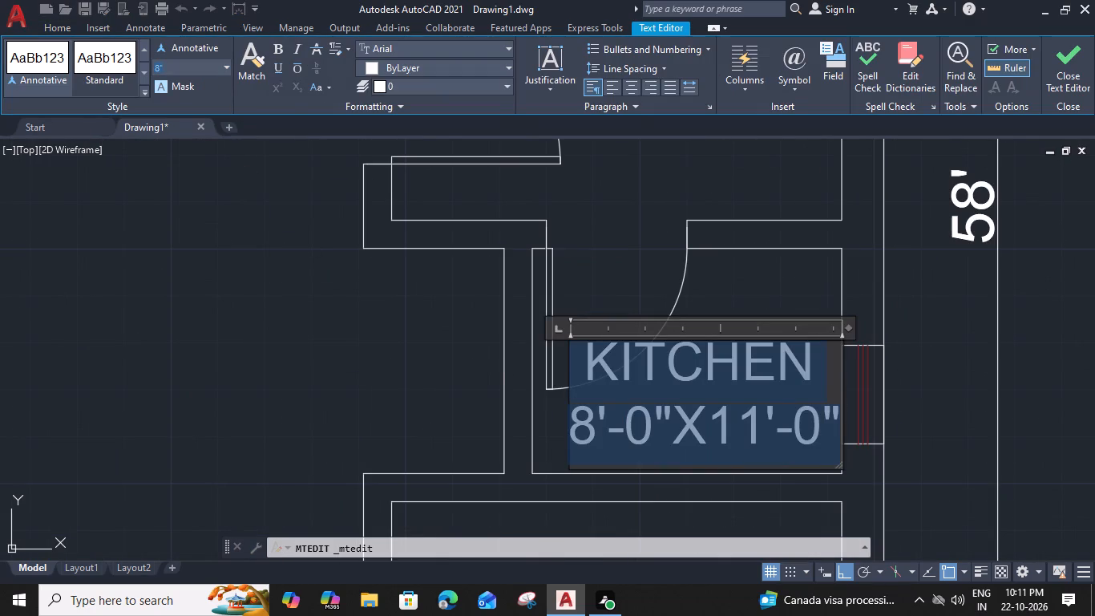
pyautogui.press('5')
pyautogui.hotkey('shift', '"')
pyautogui.press('Return')
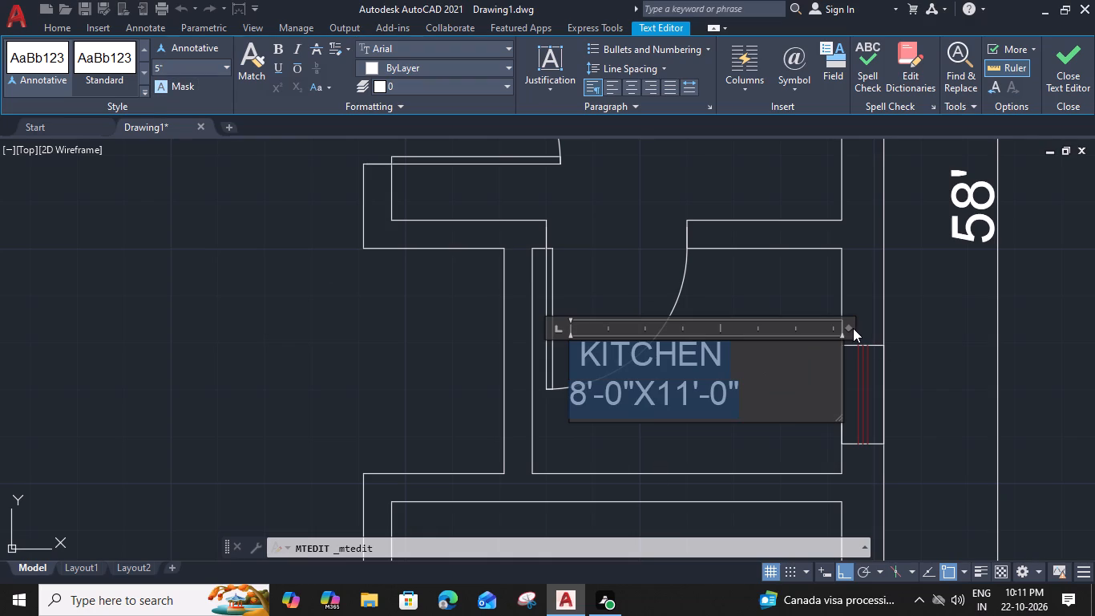
pyautogui.moveTo(851, 326); pyautogui.dragTo(762, 332)
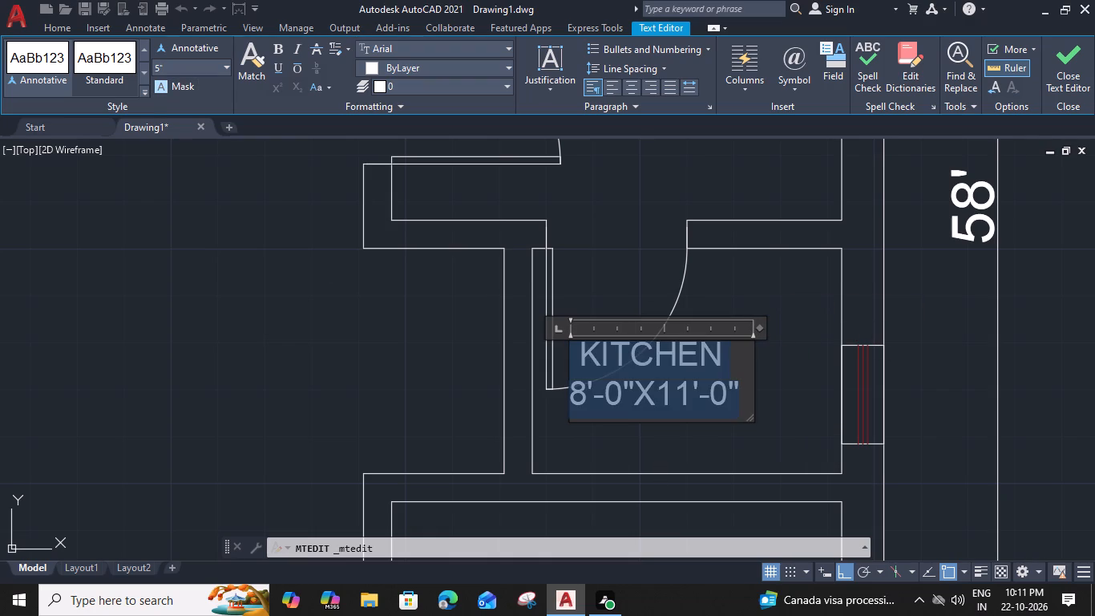
# Replace that label's text with STORE over 5'-6"X4'-0", indent the name by two spaces, and narrow the text box to fit.
pyautogui.press('s')
pyautogui.press('t')
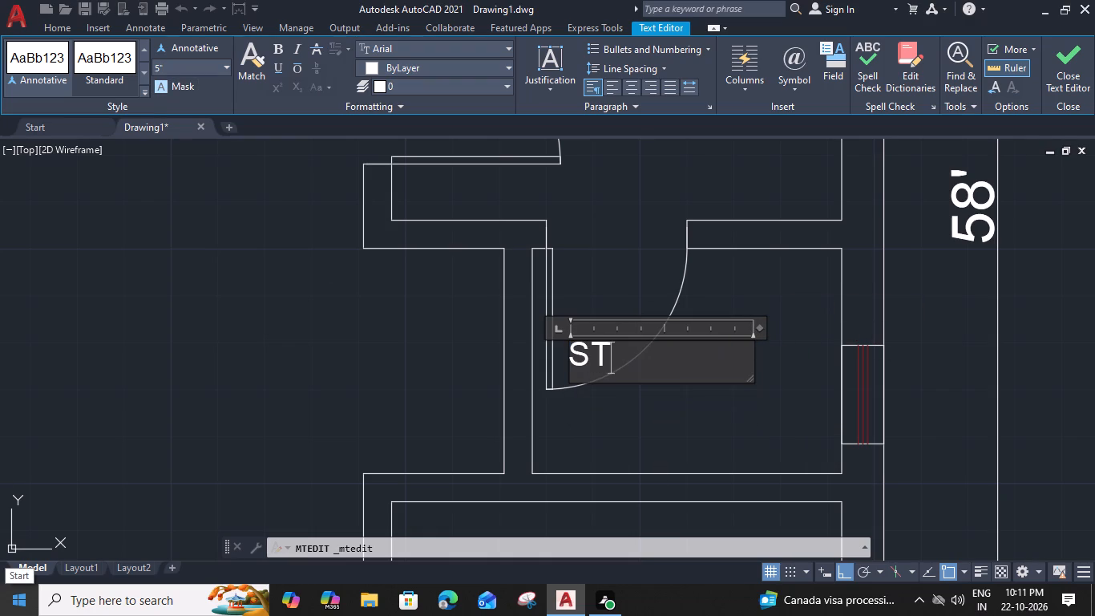
pyautogui.press('o')
pyautogui.press('r')
pyautogui.press('e')
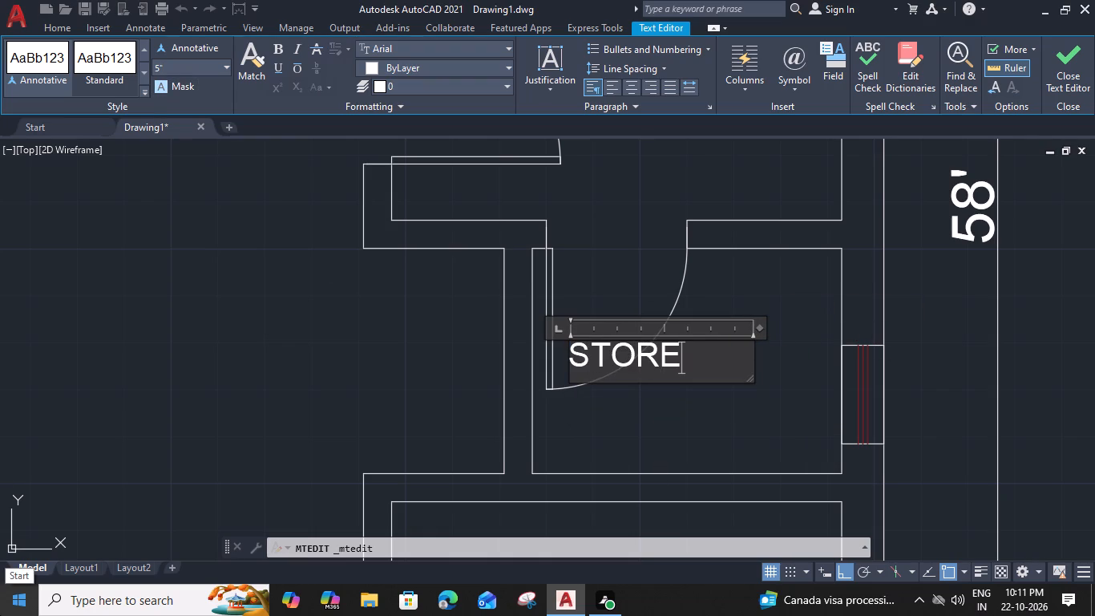
pyautogui.press('Return')
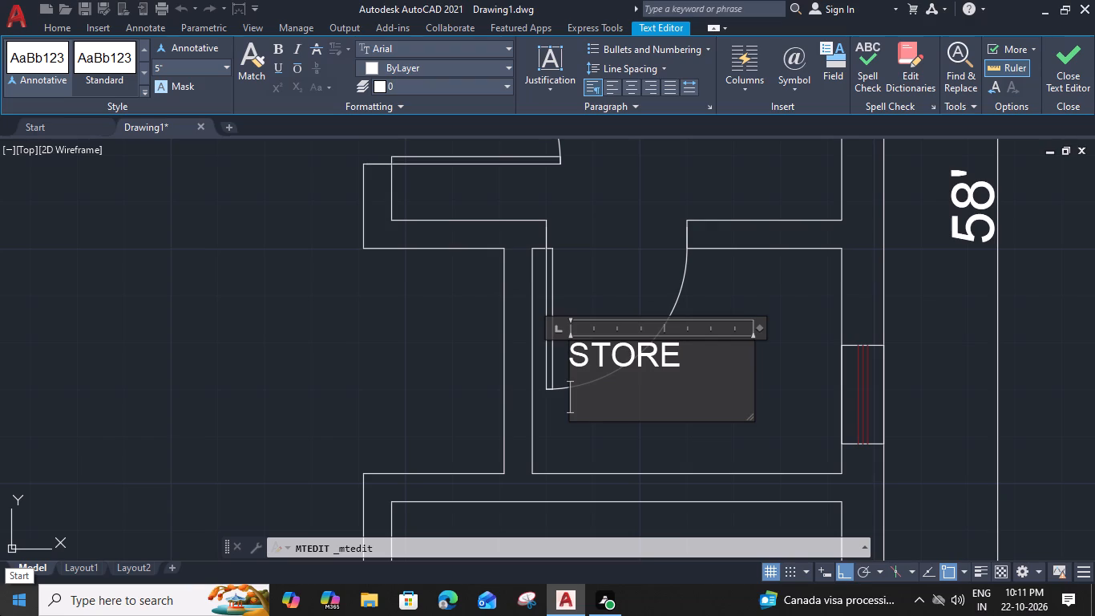
pyautogui.write("5'")
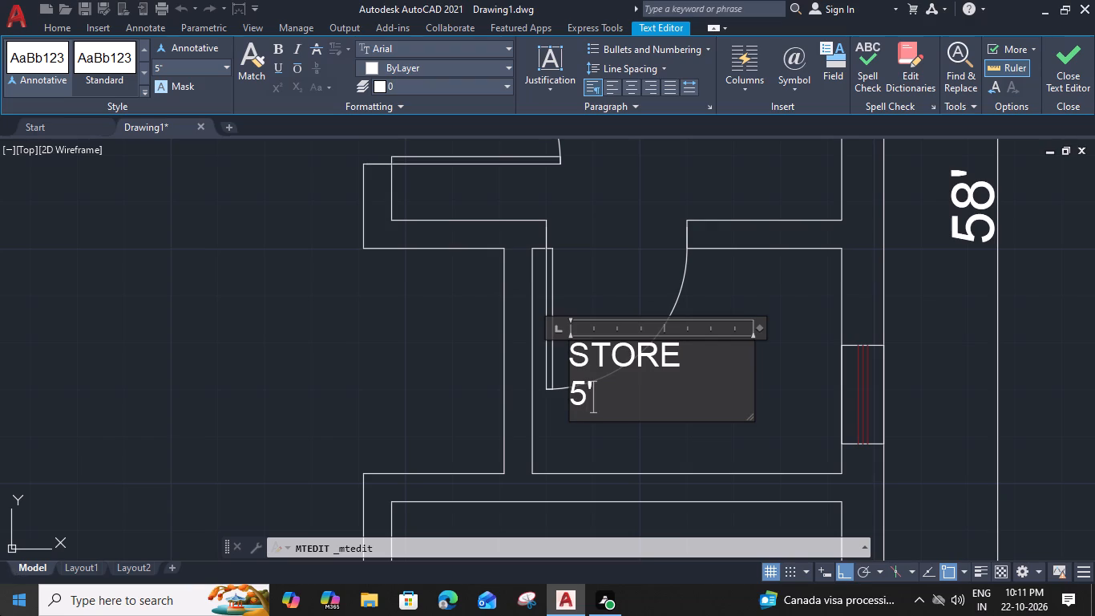
pyautogui.write('-6"')
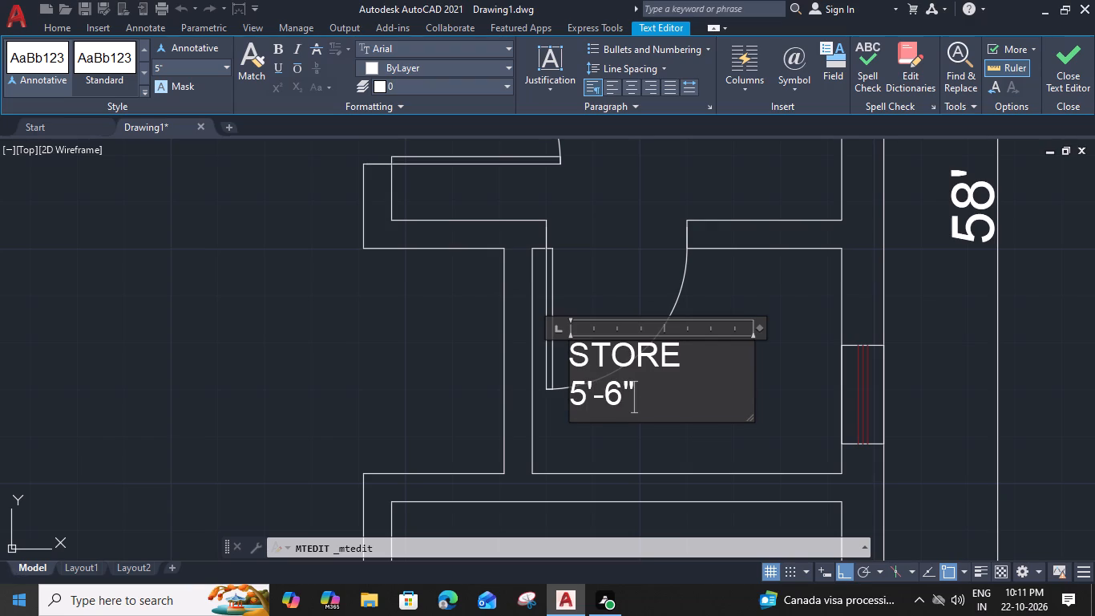
pyautogui.press('x')
pyautogui.write('4\'-0"')
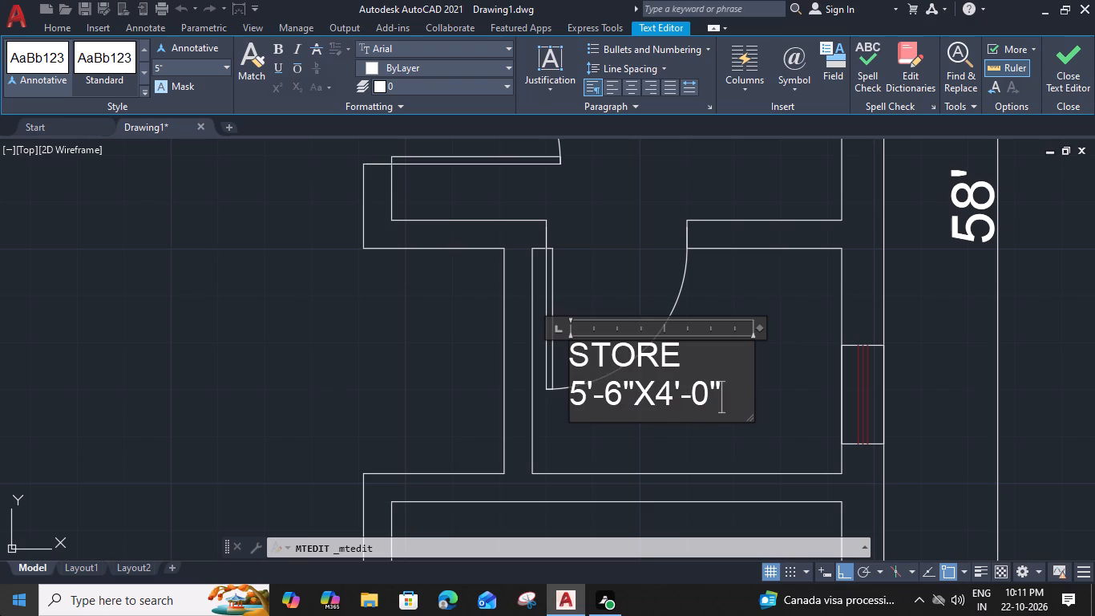
pyautogui.click(572, 357)
pyautogui.press('space')
pyautogui.press('space')
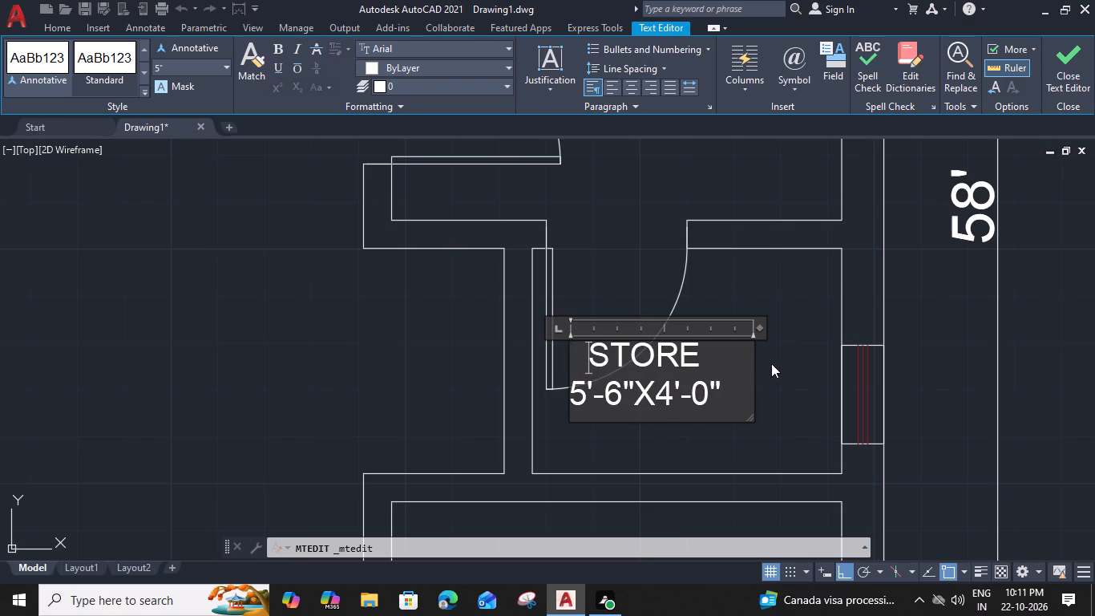
pyautogui.moveTo(757, 327); pyautogui.dragTo(725, 330)
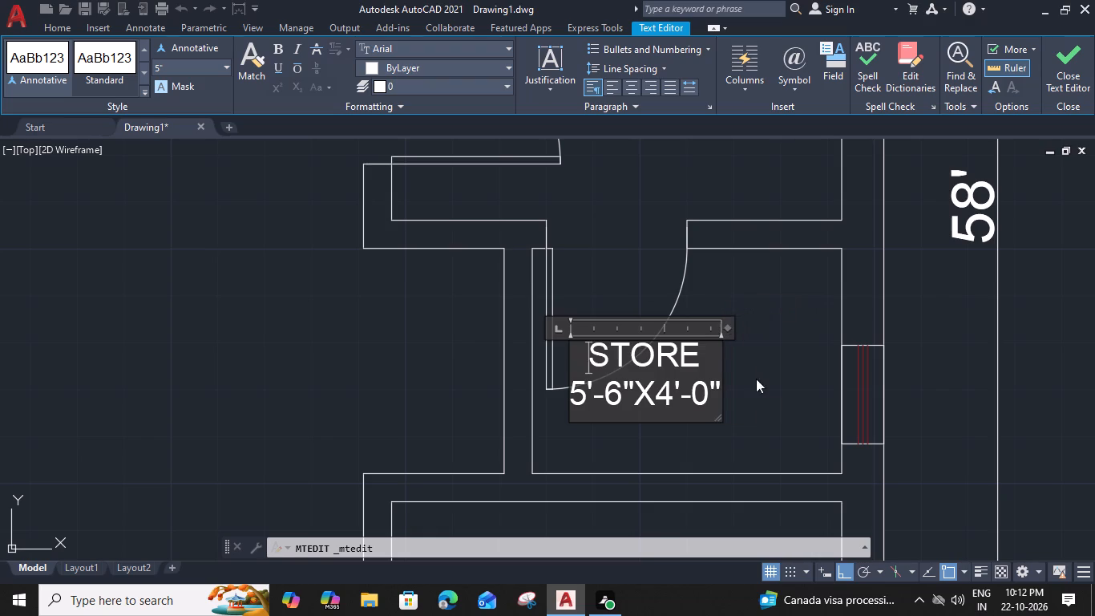
pyautogui.click(770, 403)
# Move the STORE label horizontally toward the window, clear of the door swing.
pyautogui.click(701, 393)
pyautogui.write('M')
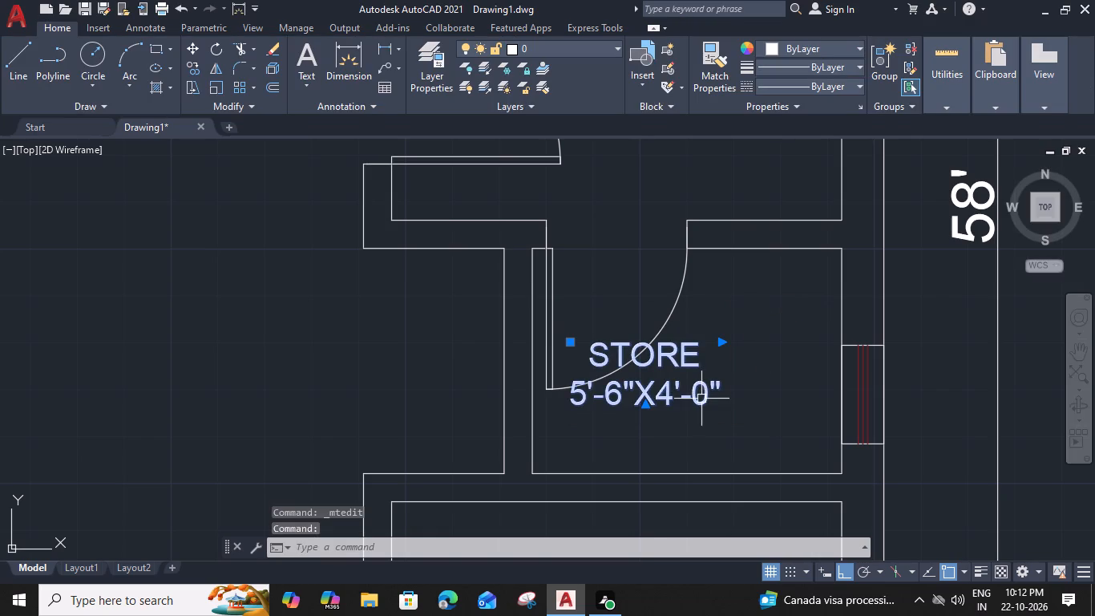
pyautogui.press('space')
pyautogui.click(719, 409)
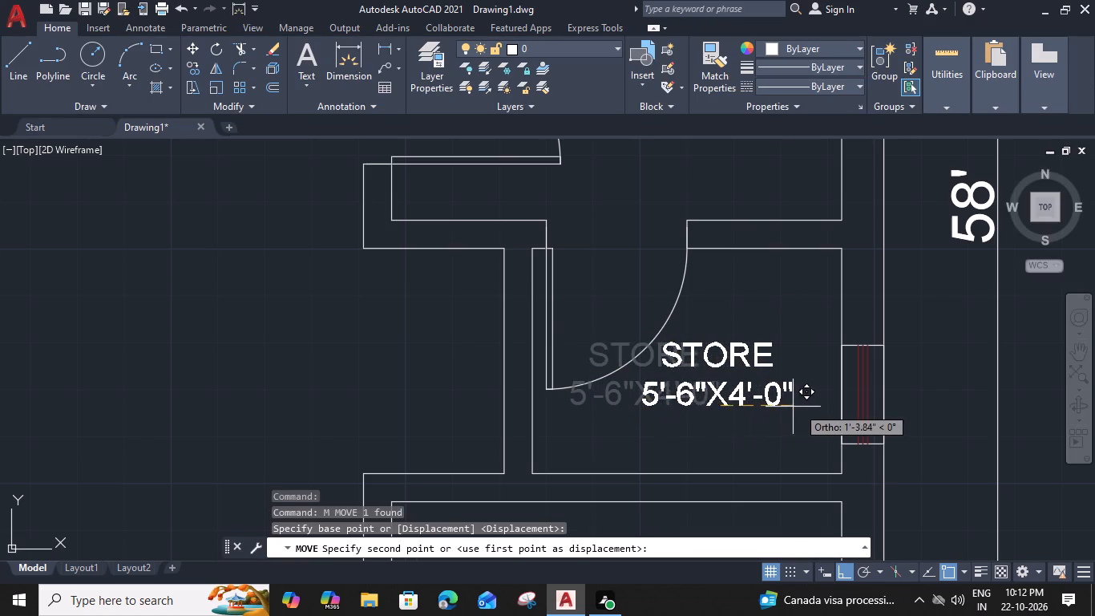
pyautogui.click(827, 408)
# Copy the STORE label straight down into the room directly below the store.
pyautogui.click(689, 399)
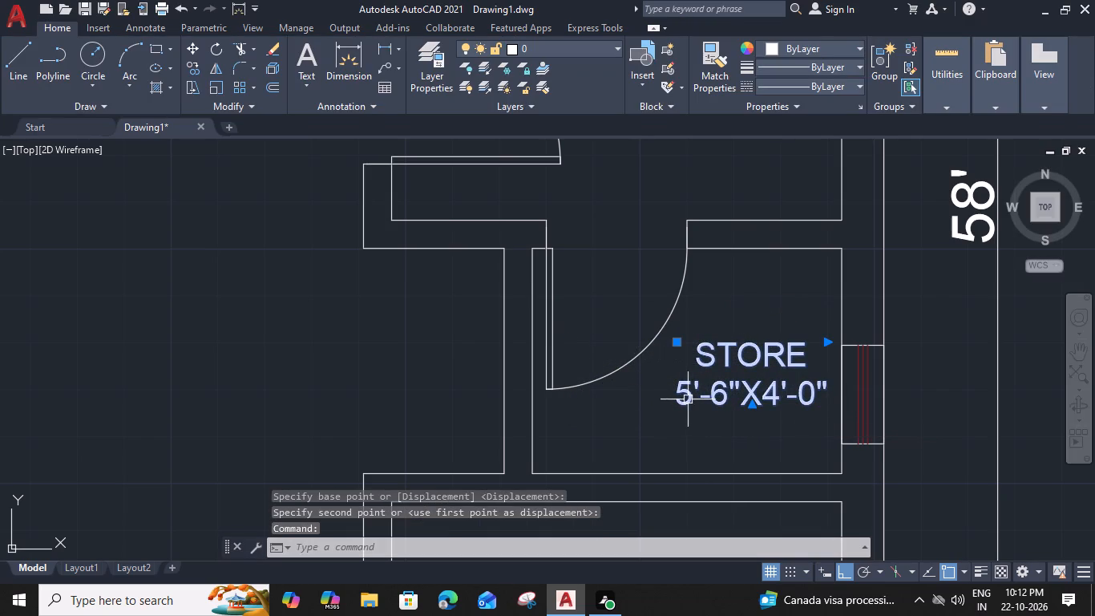
pyautogui.press('c')
pyautogui.press('o')
pyautogui.press('space')
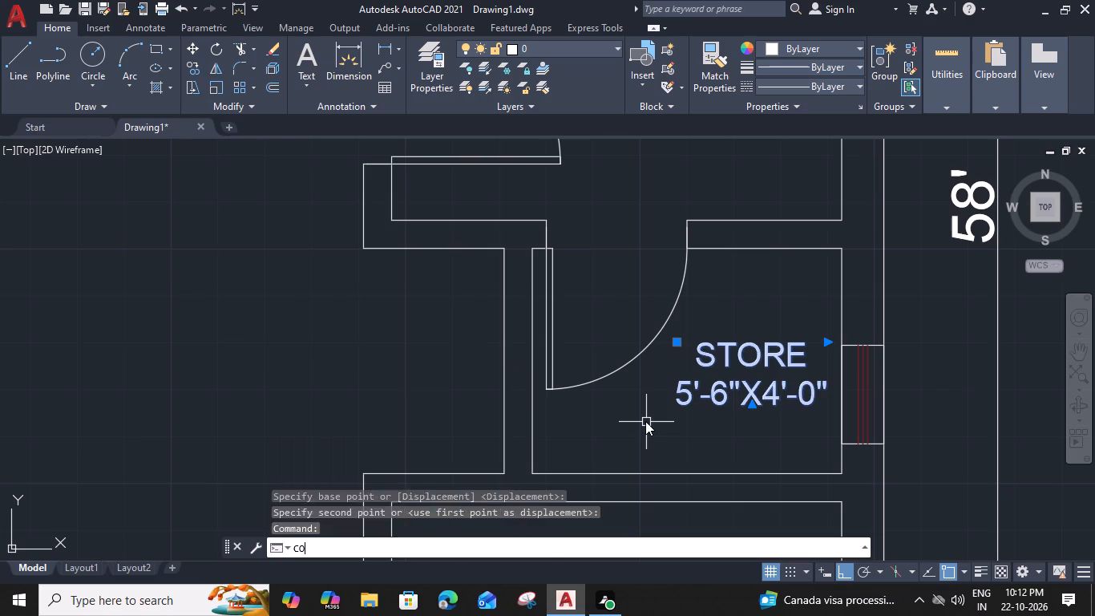
pyautogui.click(675, 406)
pyautogui.moveTo(669, 444); pyautogui.dragTo(665, 264, button='middle')
pyautogui.moveTo(667, 447); pyautogui.dragTo(665, 342, button='middle')
pyautogui.click(666, 400)
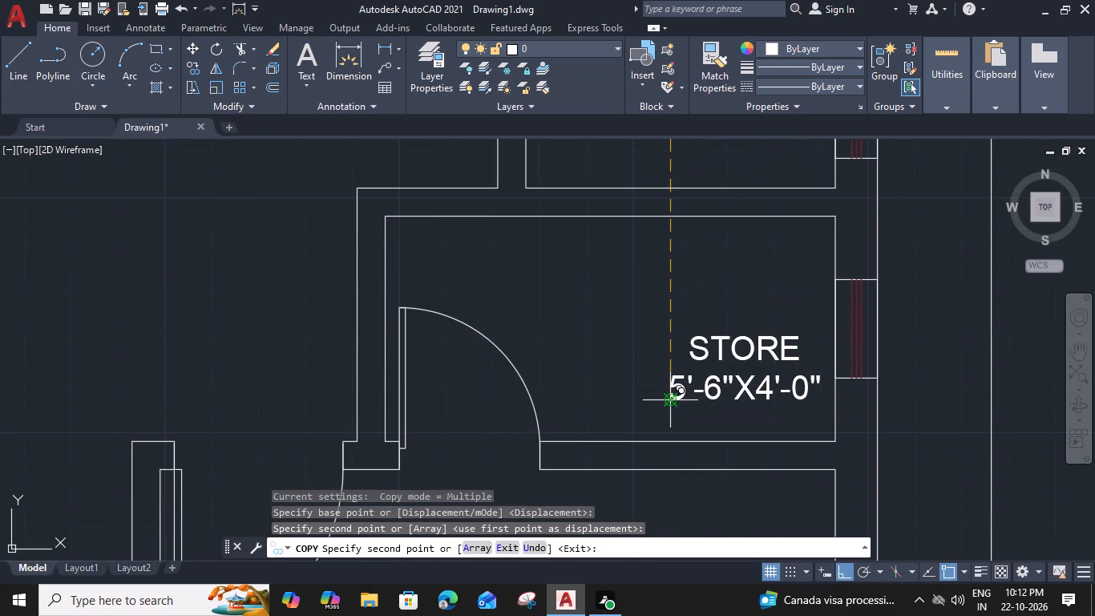
pyautogui.press('Escape')
# Change the copied label below the store to TOILET with size 8'-6"X4'-0", indenting the name by one space.
pyautogui.doubleClick(672, 397)
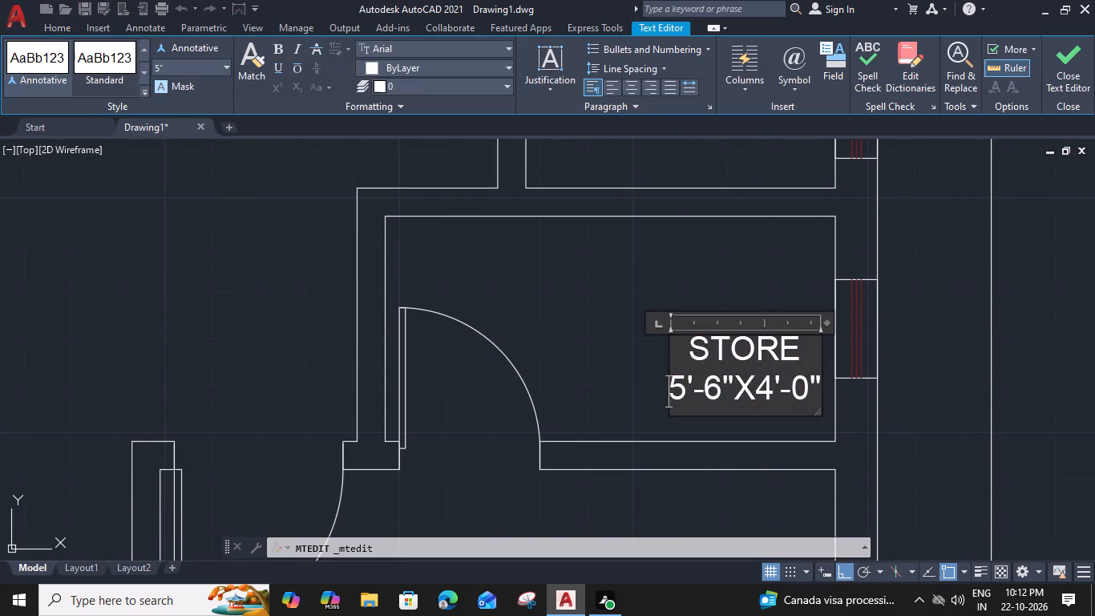
pyautogui.moveTo(687, 392); pyautogui.dragTo(672, 394)
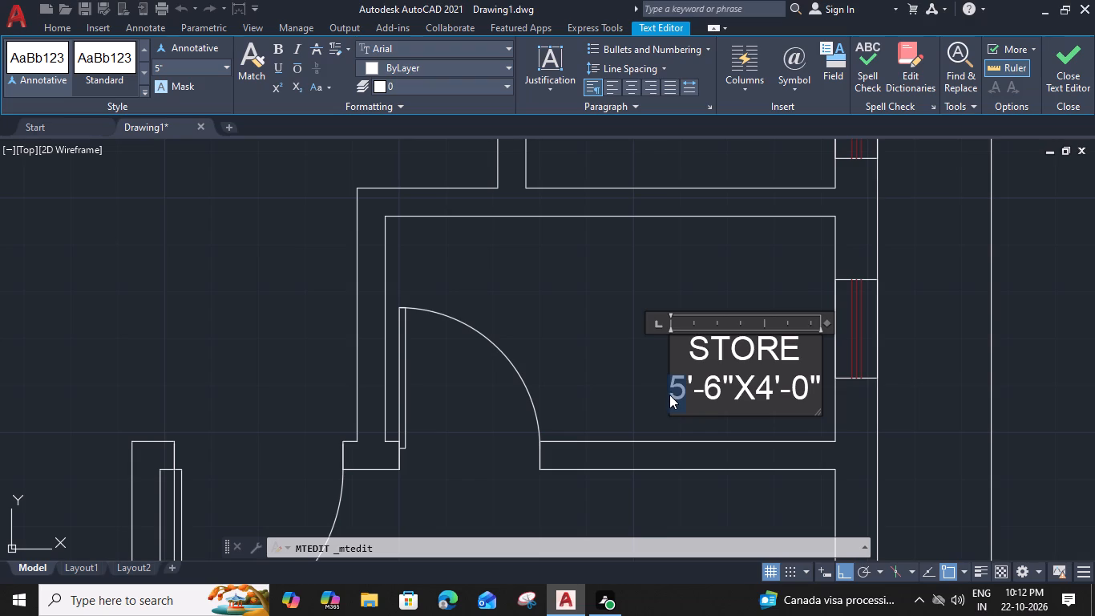
pyautogui.press('8')
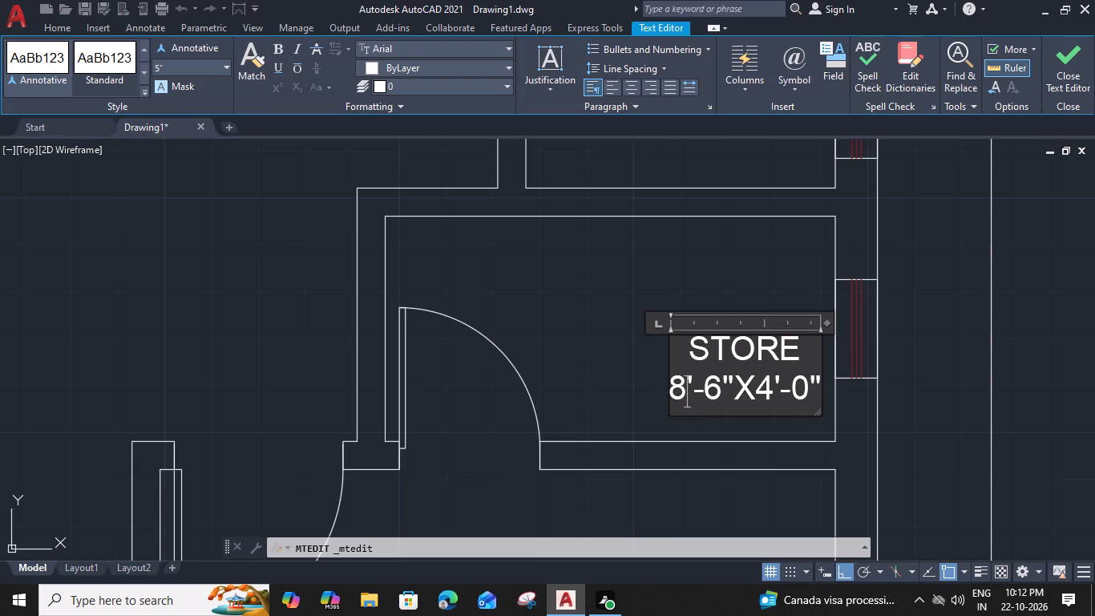
pyautogui.moveTo(806, 389); pyautogui.dragTo(790, 394)
pyautogui.moveTo(797, 338); pyautogui.dragTo(708, 355)
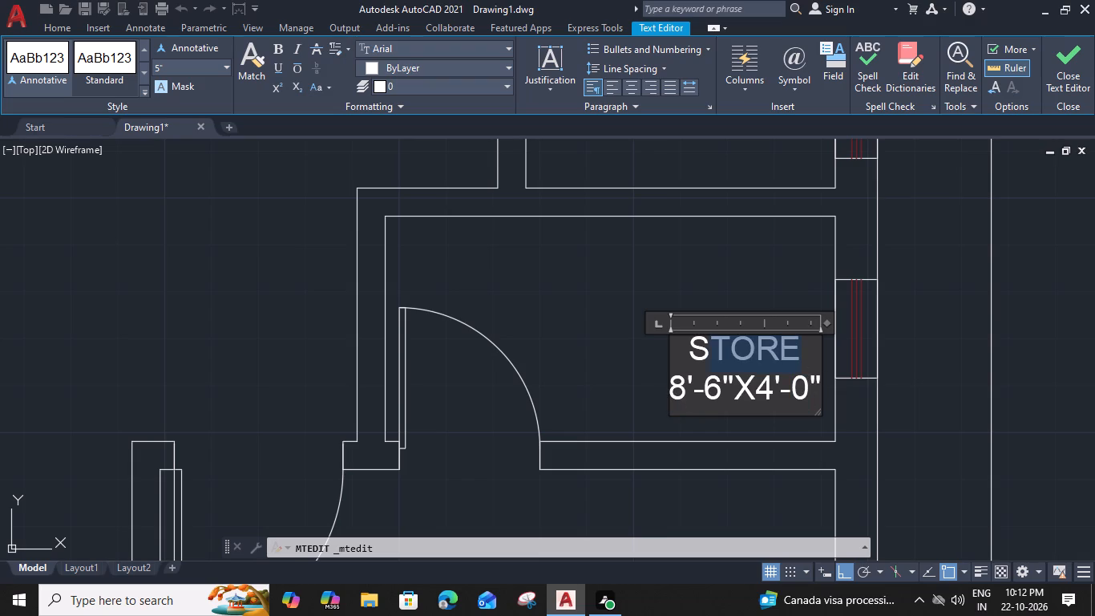
pyautogui.moveTo(708, 355); pyautogui.dragTo(688, 350)
pyautogui.press('t')
pyautogui.press('o')
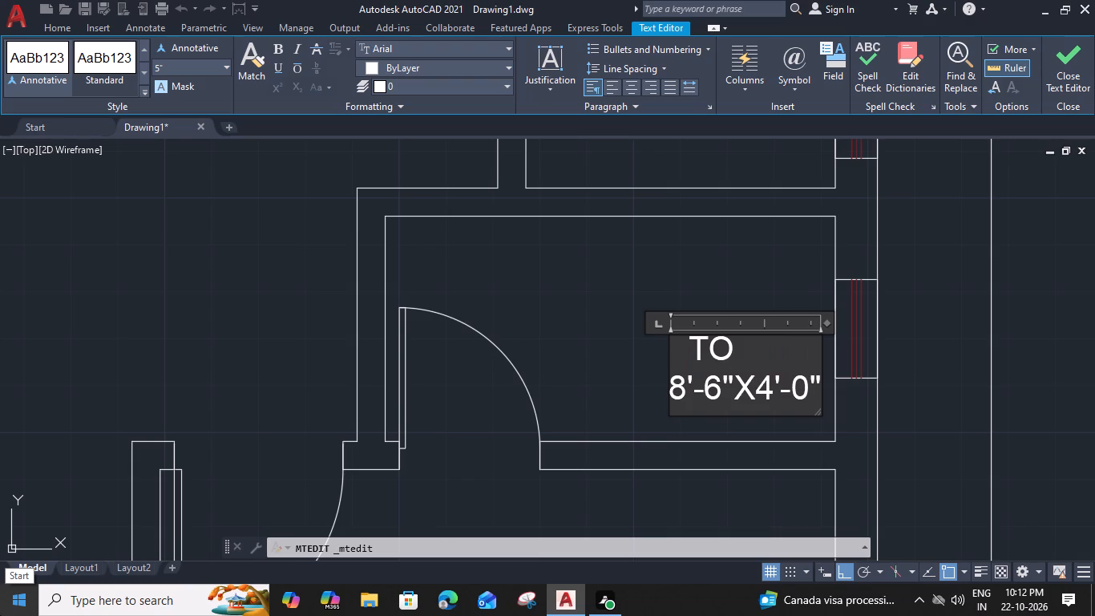
pyautogui.write('ILET')
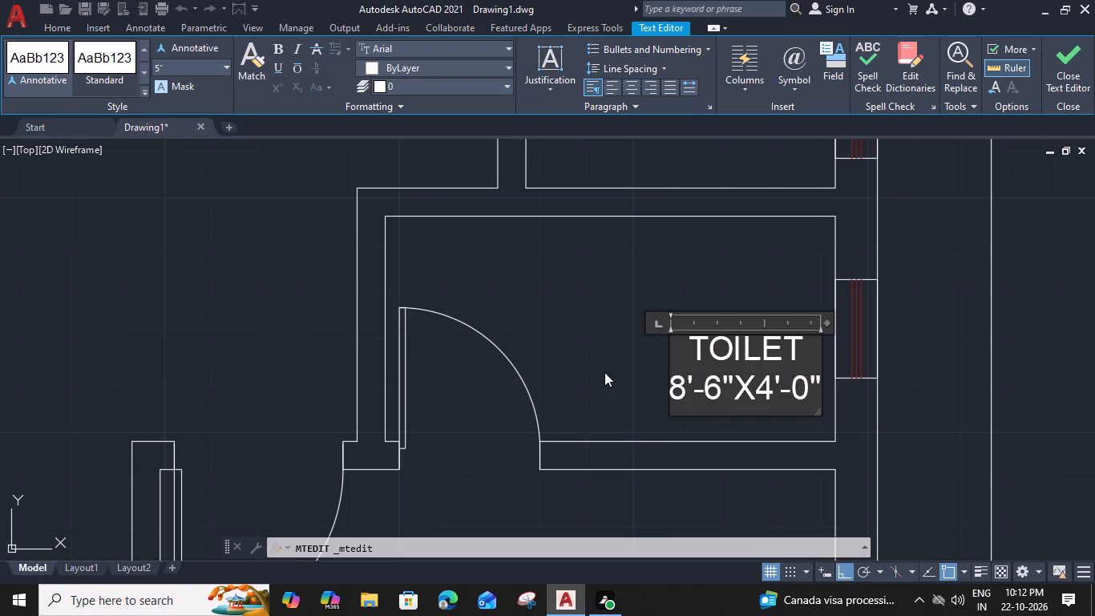
pyautogui.click(692, 351)
pyautogui.press('BackSpace')
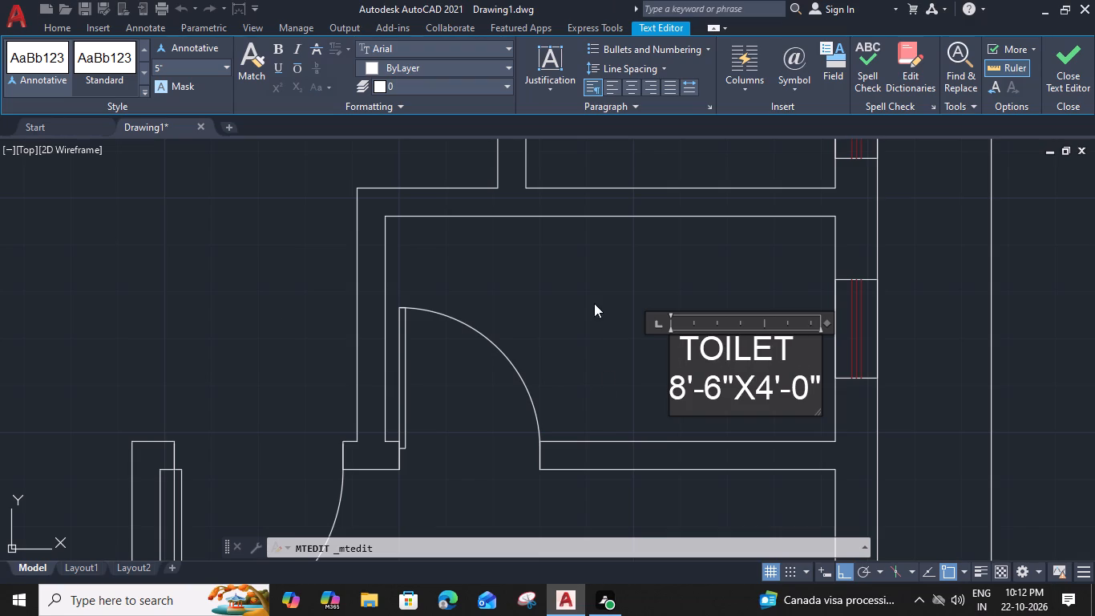
pyautogui.click(596, 342)
# Move the TOILET label horizontally away from the window toward the middle of its room.
pyautogui.click(670, 397)
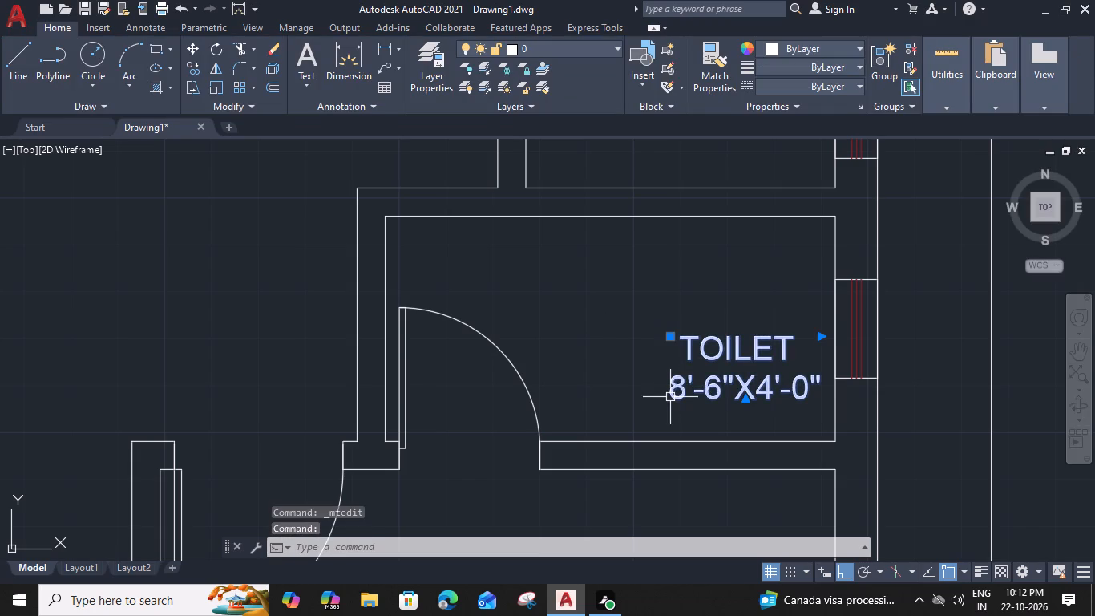
pyautogui.press('m')
pyautogui.press('space')
pyautogui.click(665, 396)
pyautogui.click(597, 401)
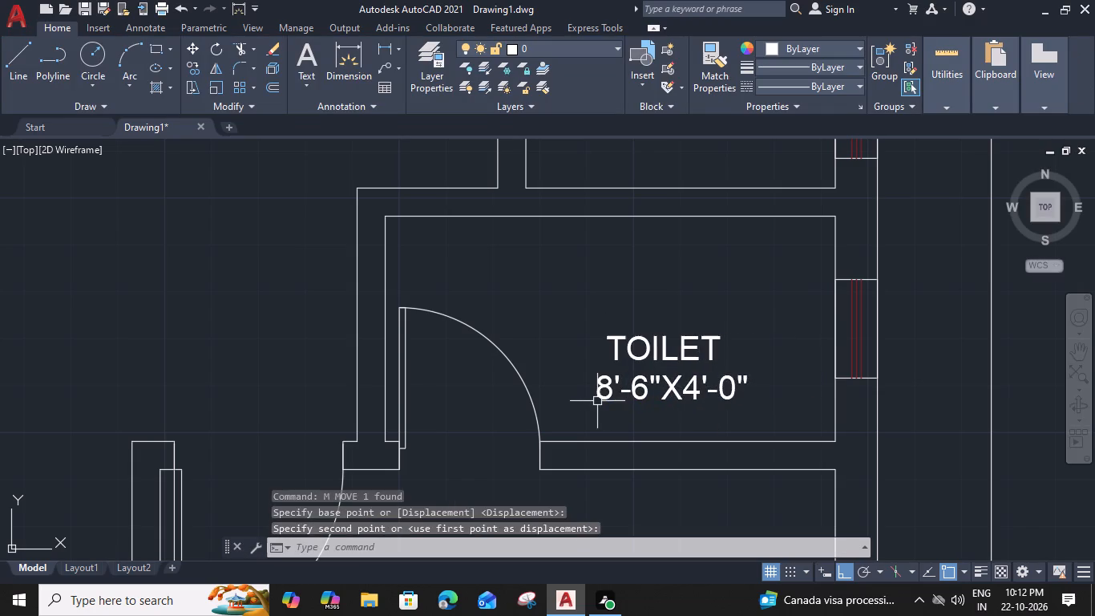
# Copy the TOILET label straight up into the small room directly above the kitchen.
pyautogui.click(602, 394)
pyautogui.press('c')
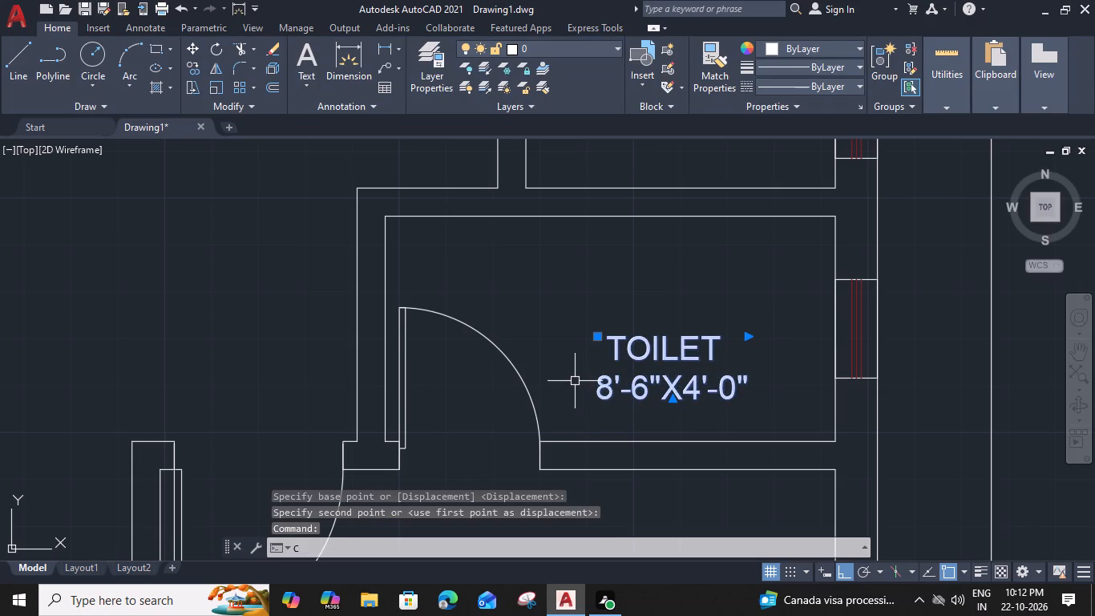
pyautogui.press('o')
pyautogui.press('space')
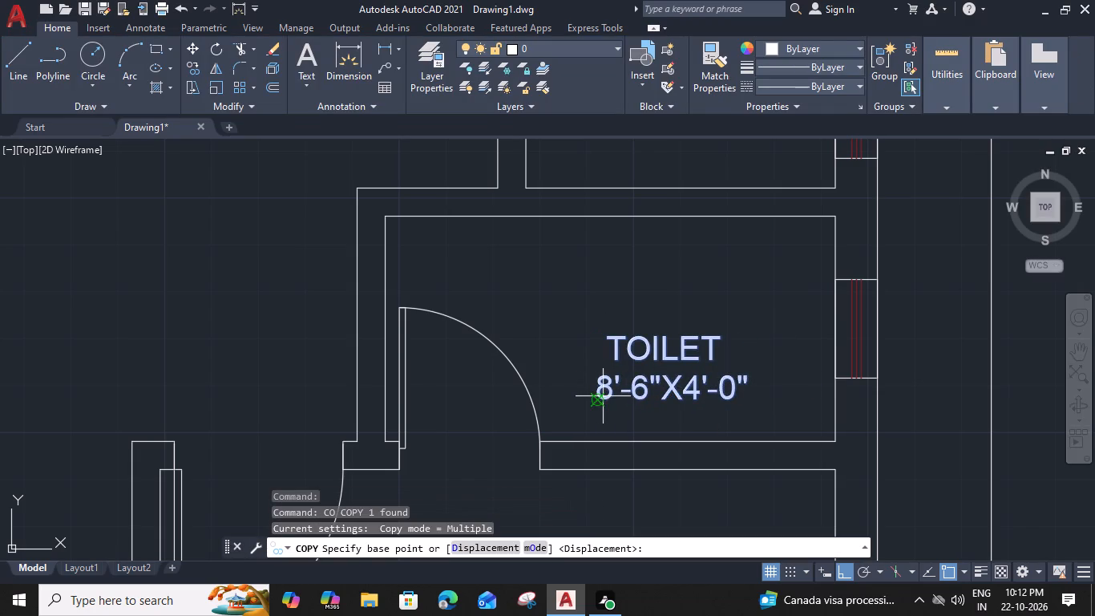
pyautogui.click(600, 396)
pyautogui.scroll(-1, 593, 317)
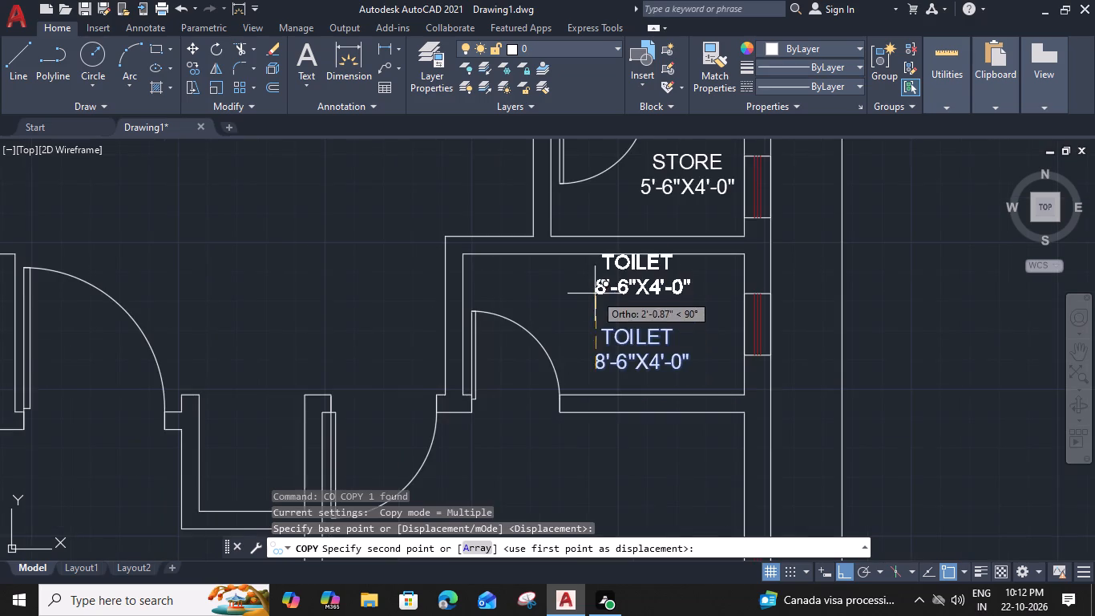
pyautogui.moveTo(595, 282); pyautogui.dragTo(603, 531, button='middle')
pyautogui.scroll(-1, 605, 340)
pyautogui.moveTo(603, 274); pyautogui.dragTo(604, 415, button='middle')
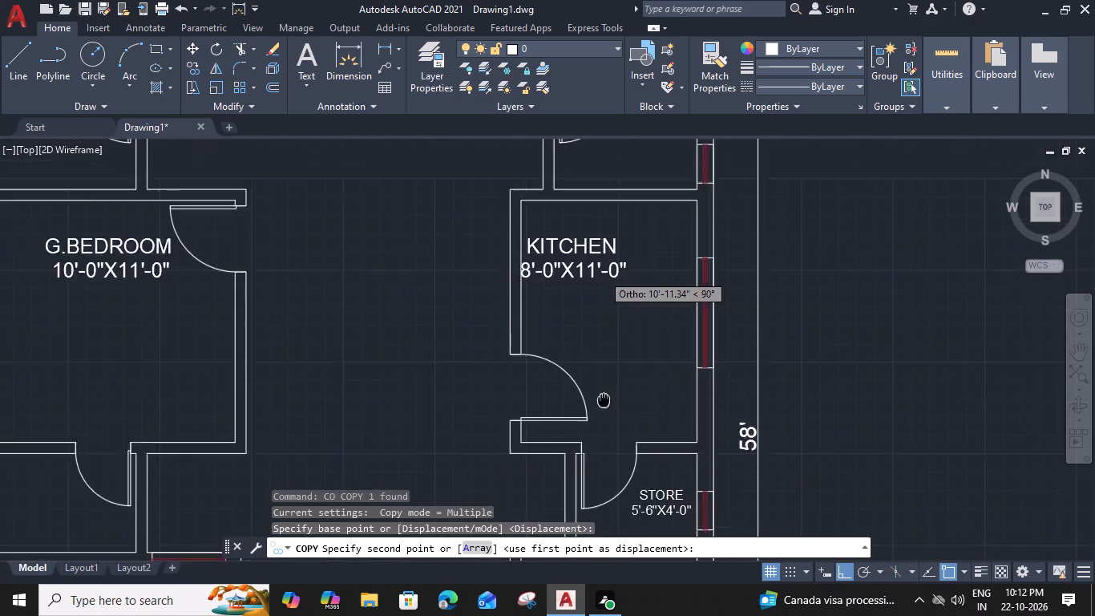
pyautogui.moveTo(604, 415); pyautogui.dragTo(604, 467, button='middle')
pyautogui.click(598, 240)
pyautogui.press('Escape')
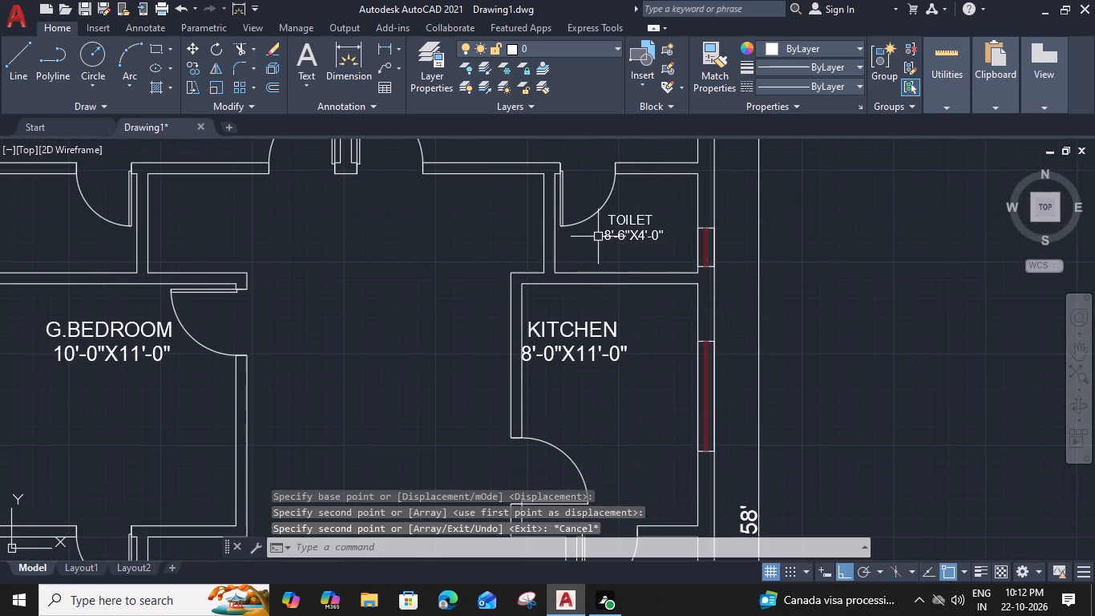
# Change the size in the TOILET label directly above the kitchen to 6'-6"X4'-0".
pyautogui.moveTo(614, 232); pyautogui.dragTo(611, 283, button='middle')
pyautogui.doubleClick(618, 285)
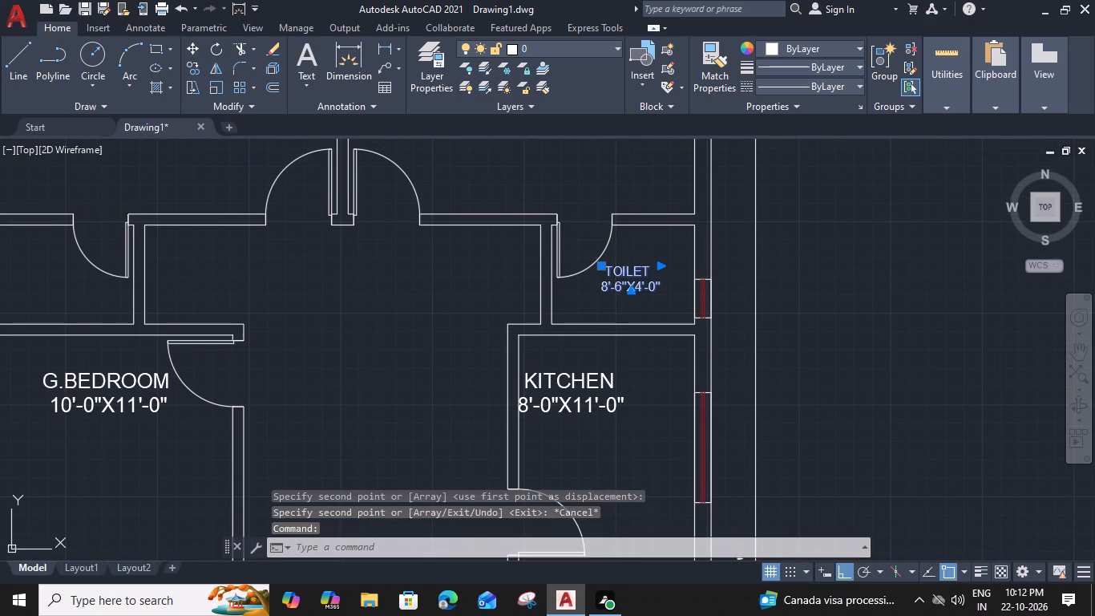
pyautogui.scroll(3, 618, 285)
pyautogui.moveTo(573, 286); pyautogui.dragTo(555, 284)
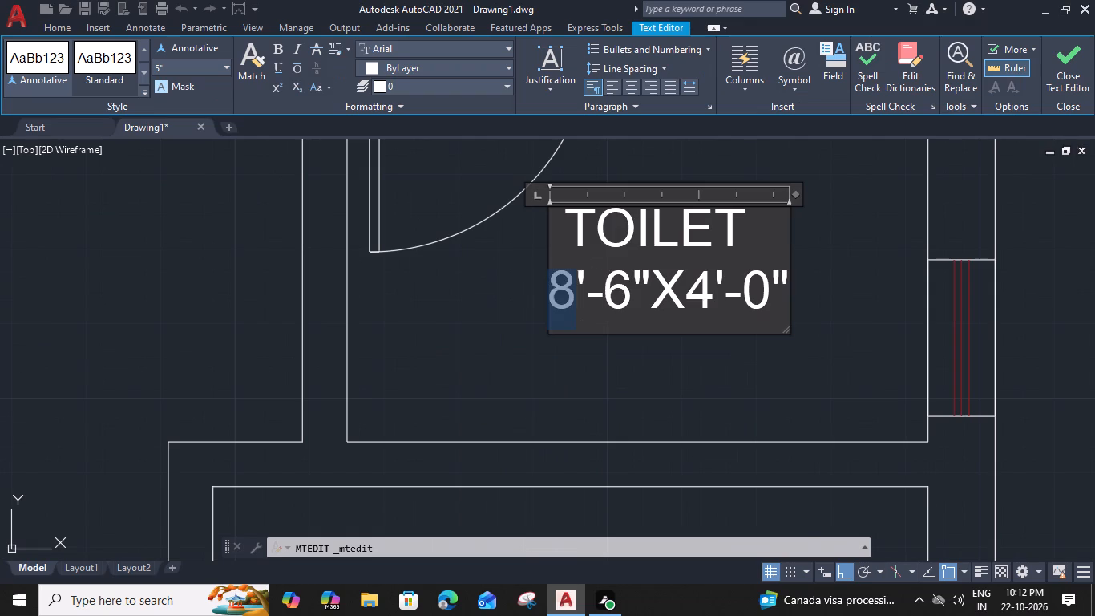
pyautogui.moveTo(555, 284); pyautogui.dragTo(554, 284)
pyautogui.press('6')
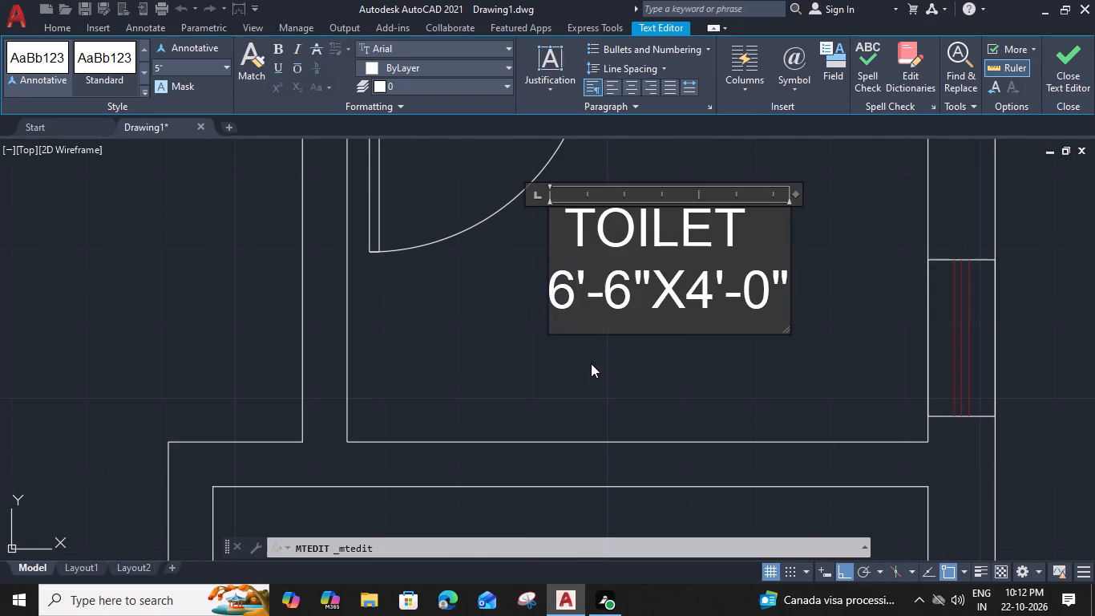
pyautogui.moveTo(772, 289); pyautogui.dragTo(749, 290)
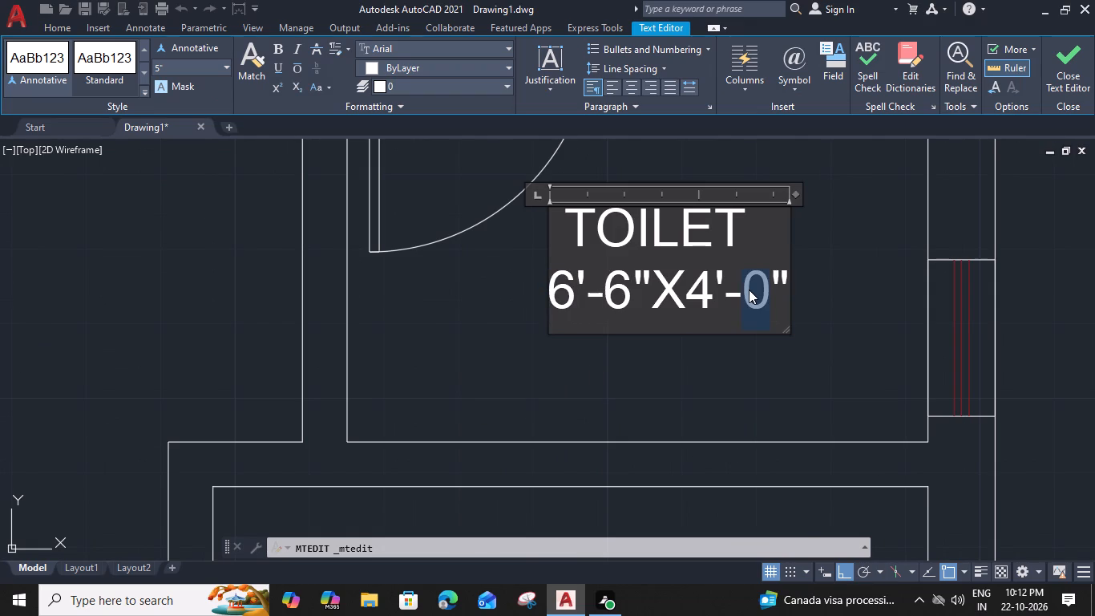
pyautogui.click(686, 389)
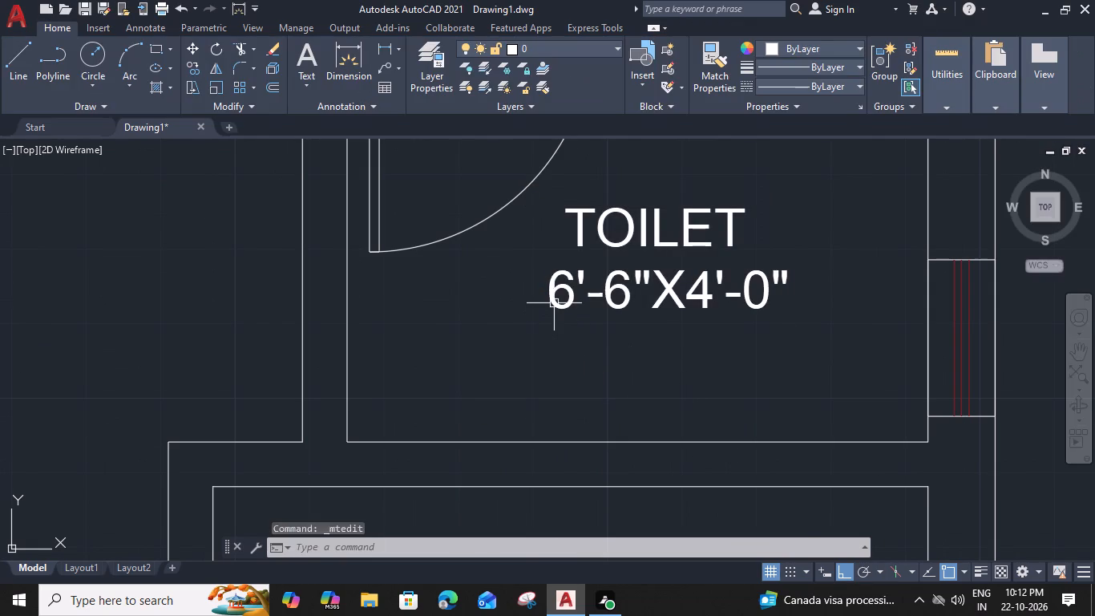
# Copy the 6'-6"X4'-0" TOILET label horizontally across the plan into the small room directly above G.BEDROOM.
pyautogui.click(555, 302)
pyautogui.write('CO')
pyautogui.press('space')
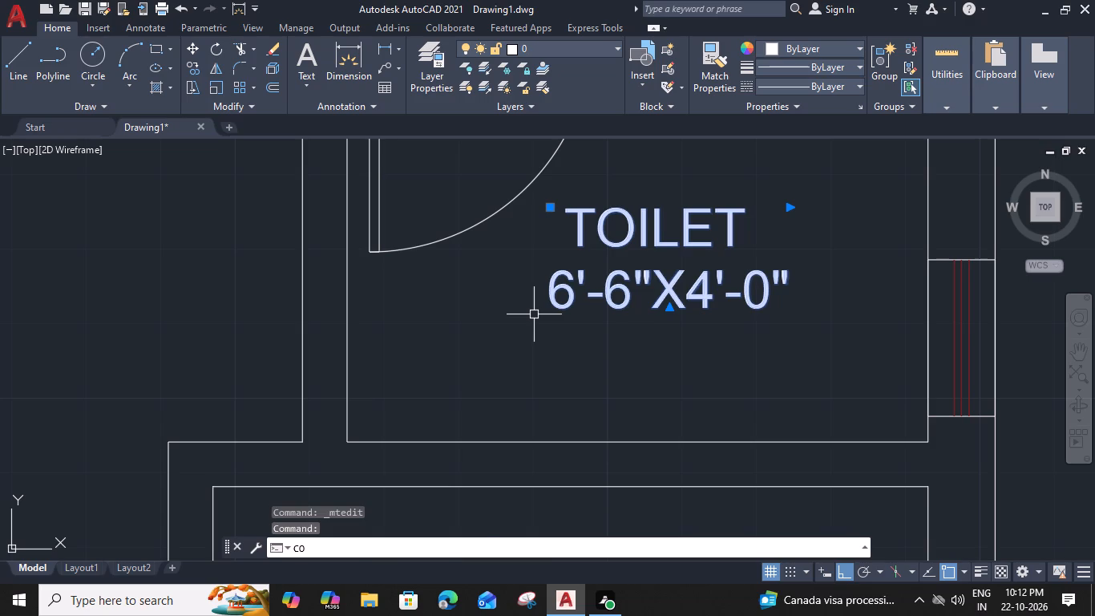
pyautogui.click(547, 309)
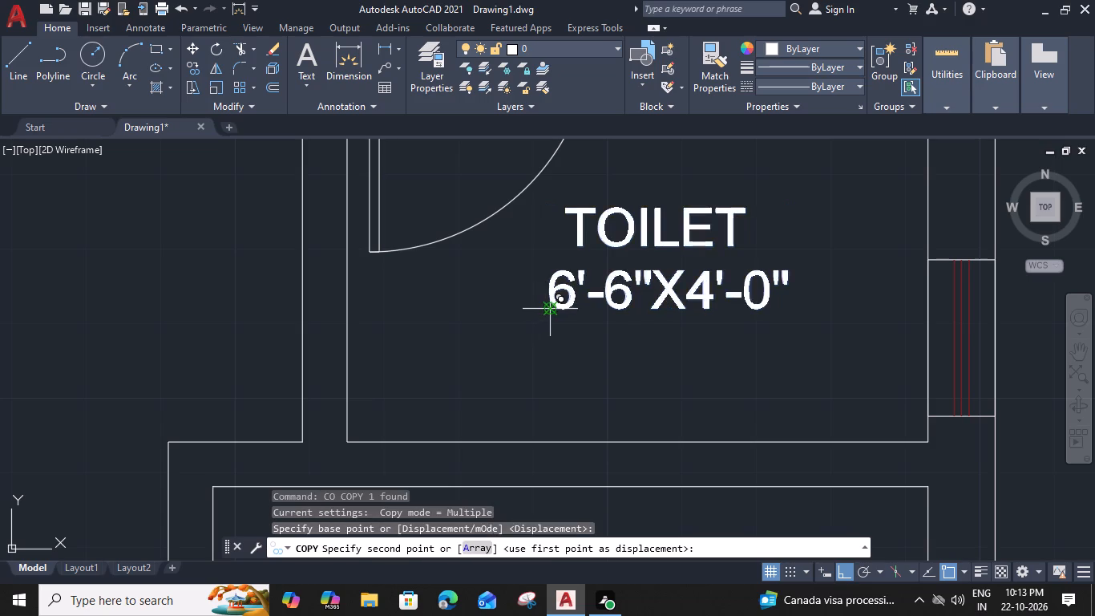
pyautogui.scroll(-3, 547, 309)
pyautogui.moveTo(370, 339); pyautogui.dragTo(778, 329, button='middle')
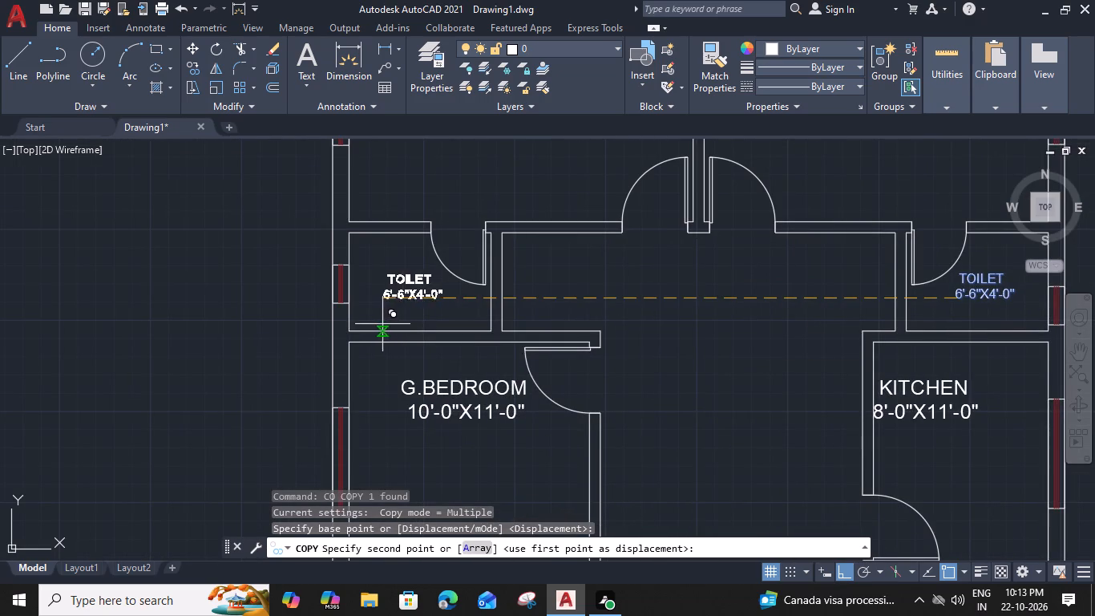
pyautogui.click(369, 316)
pyautogui.press('Escape')
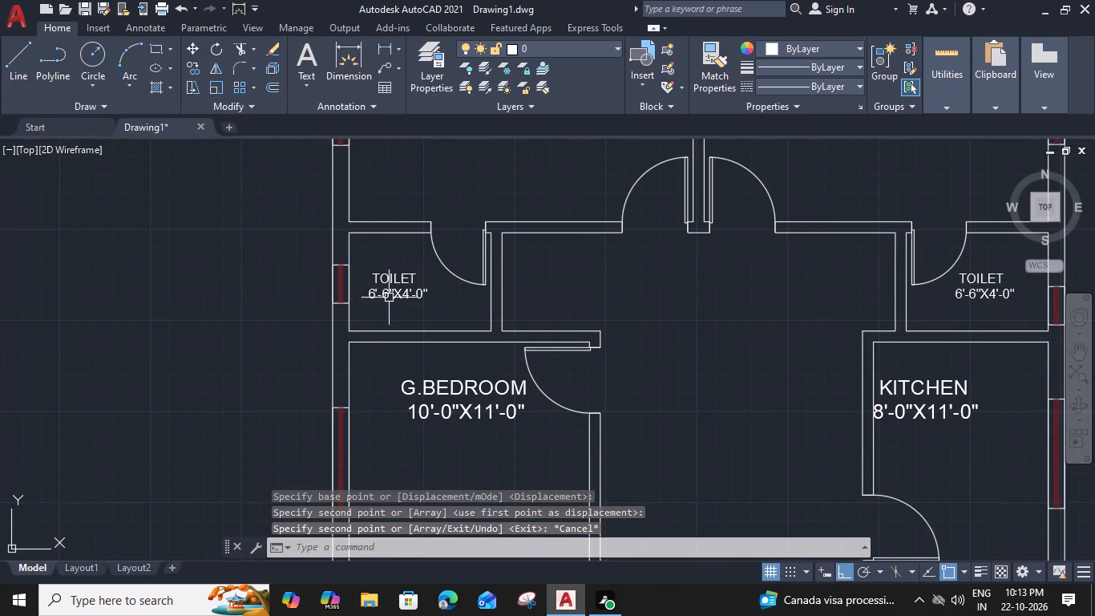
# Change the size in the copied TOILET label above G.BEDROOM to 6'-6"X4'-6".
pyautogui.doubleClick(392, 294)
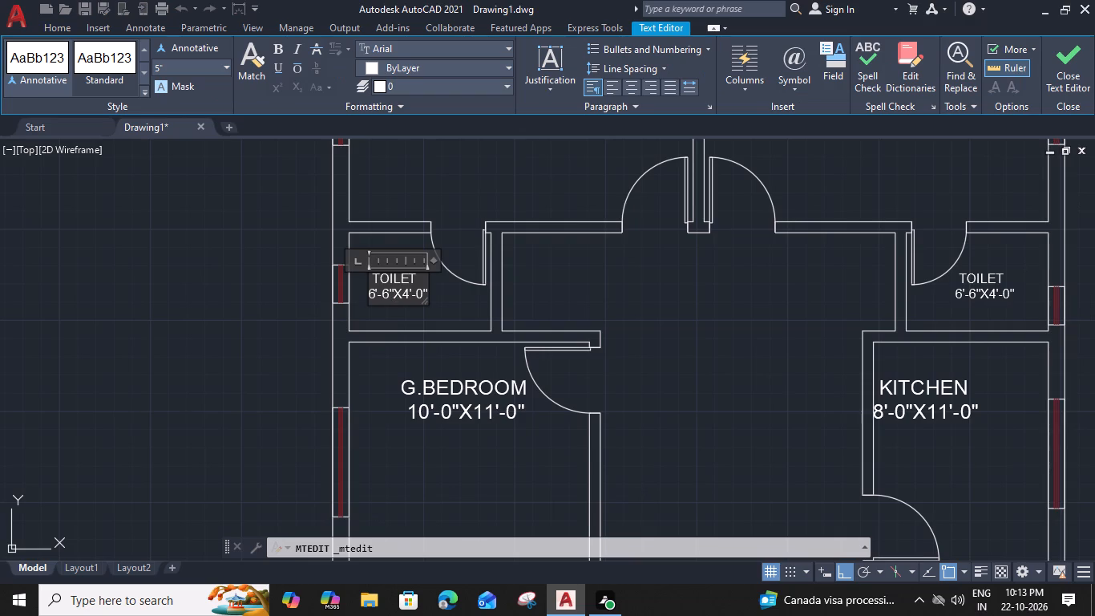
pyautogui.moveTo(402, 327); pyautogui.dragTo(569, 331, button='middle')
pyautogui.scroll(1, 539, 298)
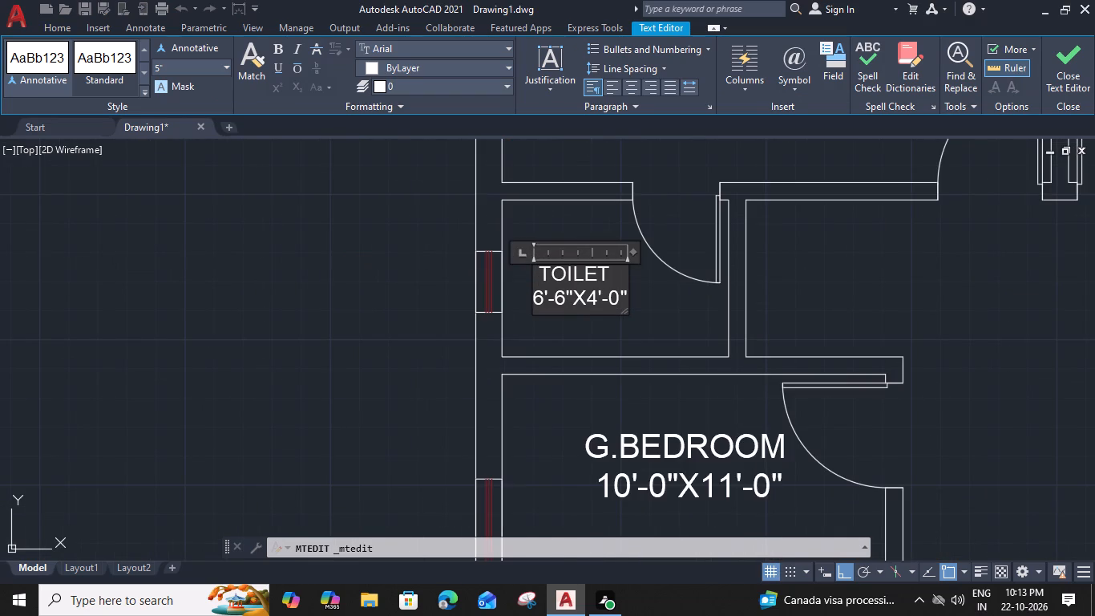
pyautogui.click(616, 301)
pyautogui.press('6')
pyautogui.click(596, 330)
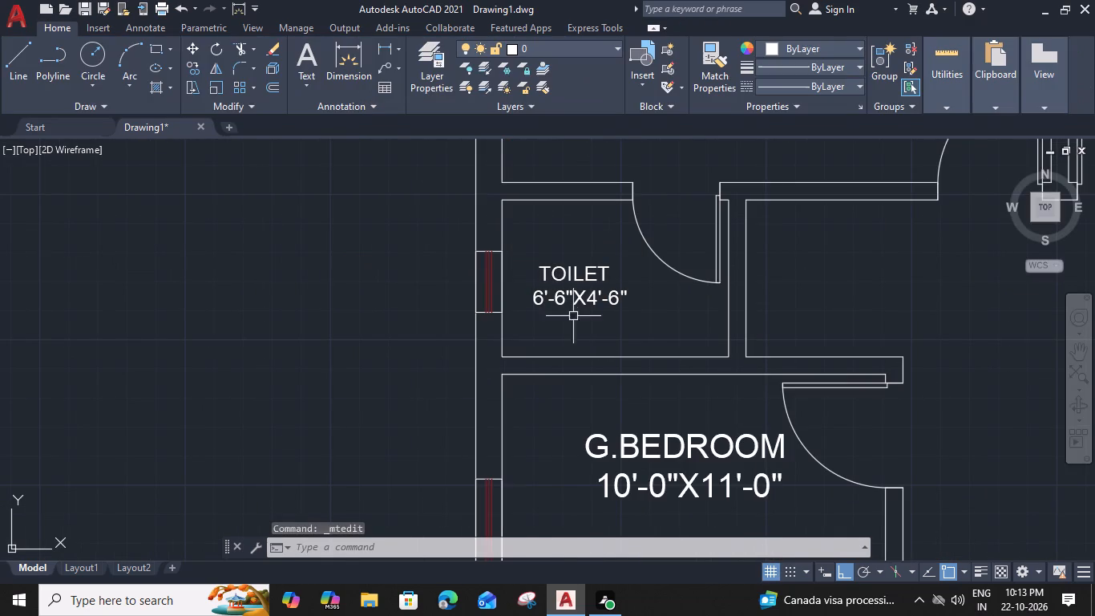
# Copy the 6'-6"X4'-6" TOILET label straight down into the small room directly below G.BEDROOM.
pyautogui.click(531, 299)
pyautogui.write('CO')
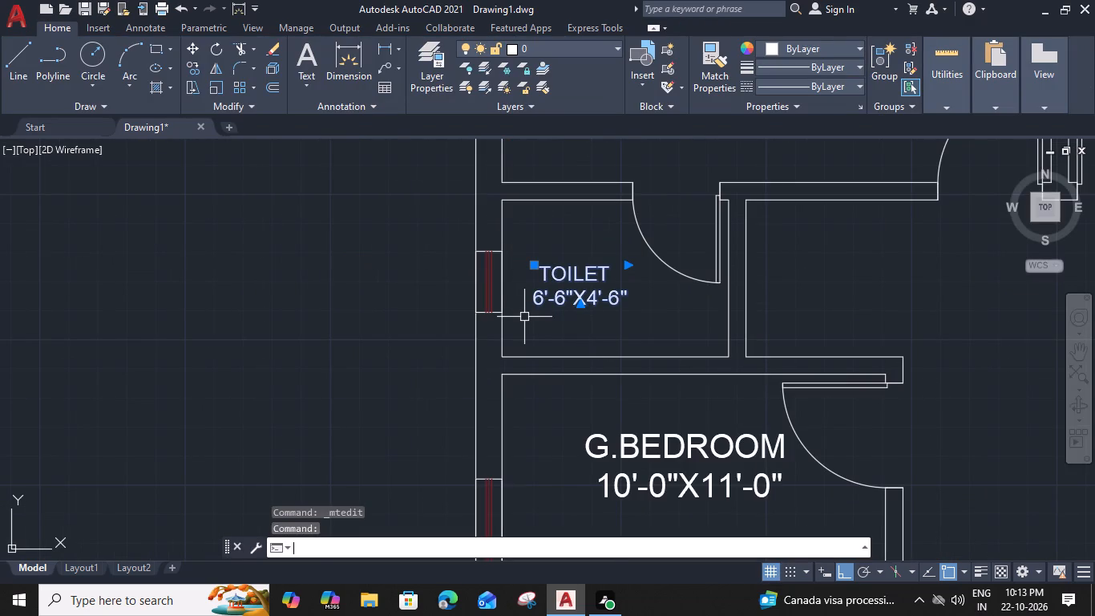
pyautogui.press('space')
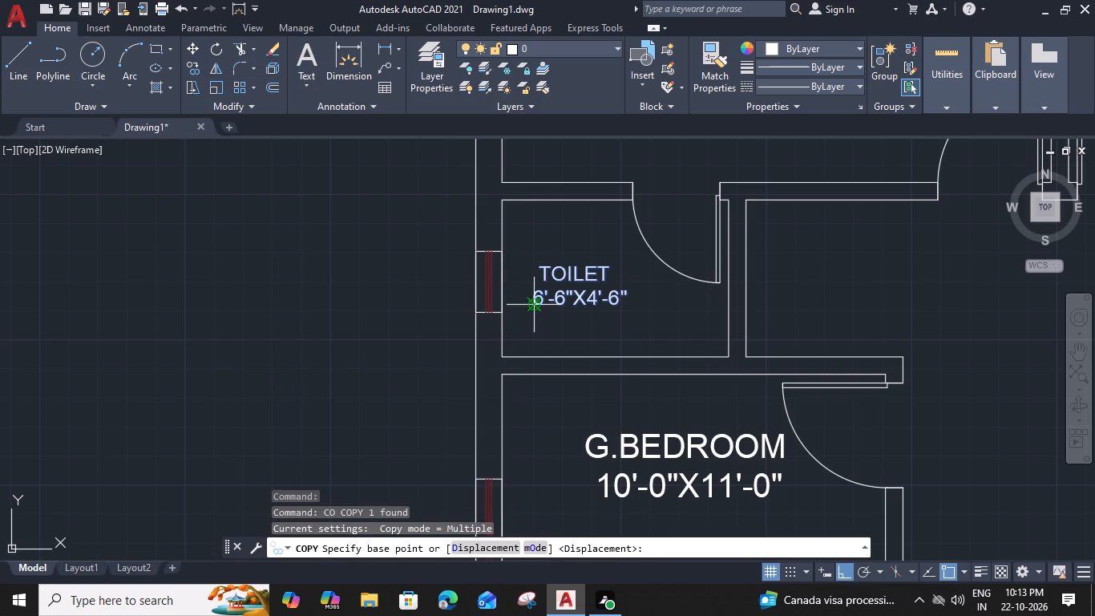
pyautogui.click(532, 303)
pyautogui.moveTo(516, 399); pyautogui.dragTo(513, 148, button='middle')
pyautogui.scroll(-2, 513, 349)
pyautogui.moveTo(519, 405); pyautogui.dragTo(512, 319, button='middle')
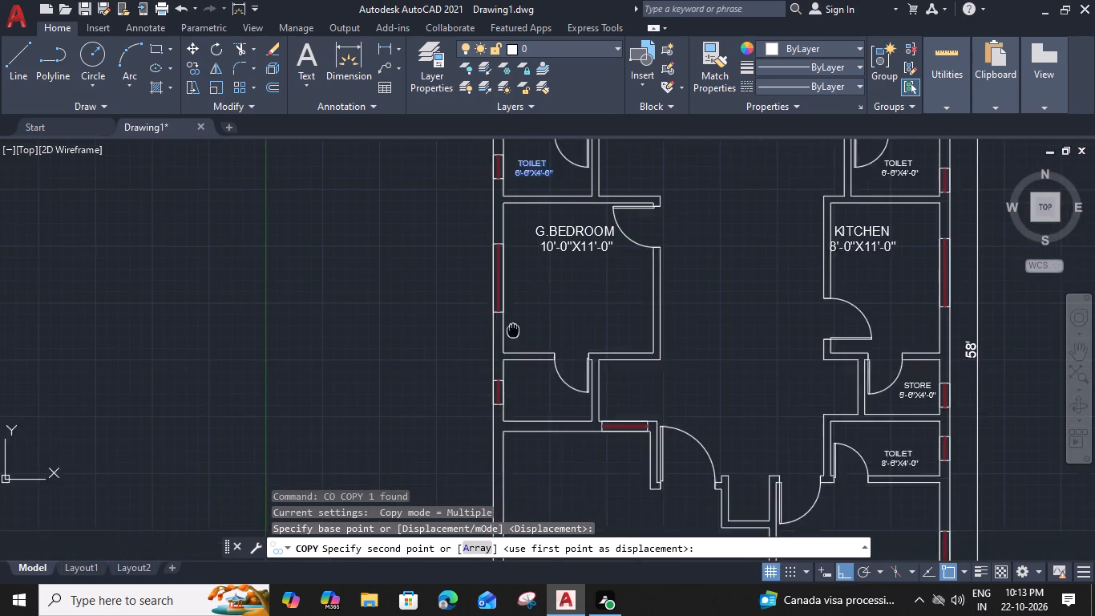
pyautogui.moveTo(512, 319); pyautogui.dragTo(511, 285, button='middle')
pyautogui.scroll(3, 516, 349)
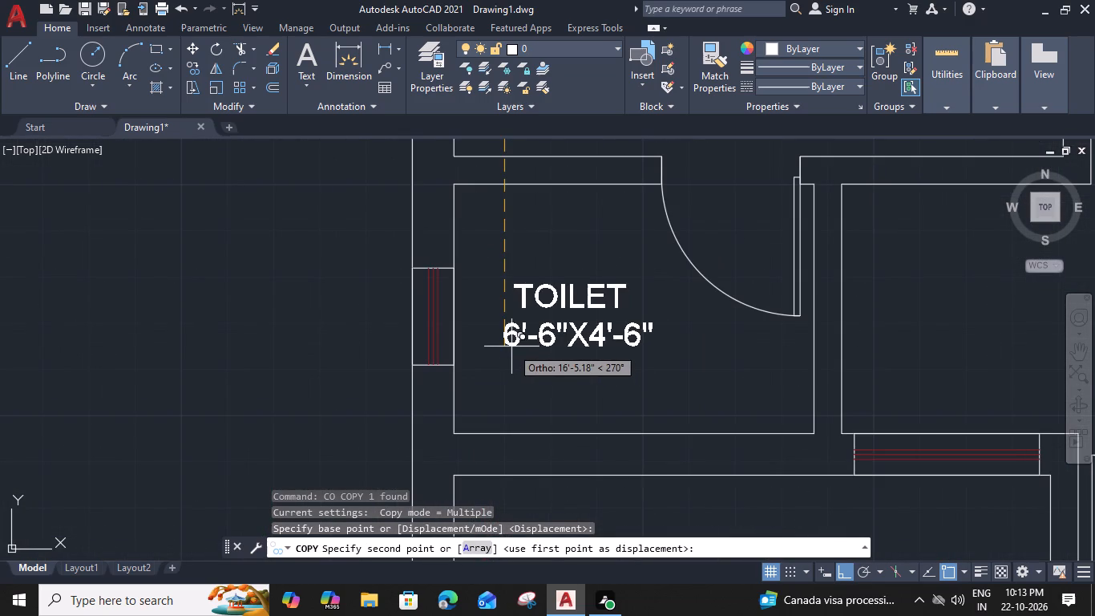
pyautogui.click(511, 346)
pyautogui.press('Escape')
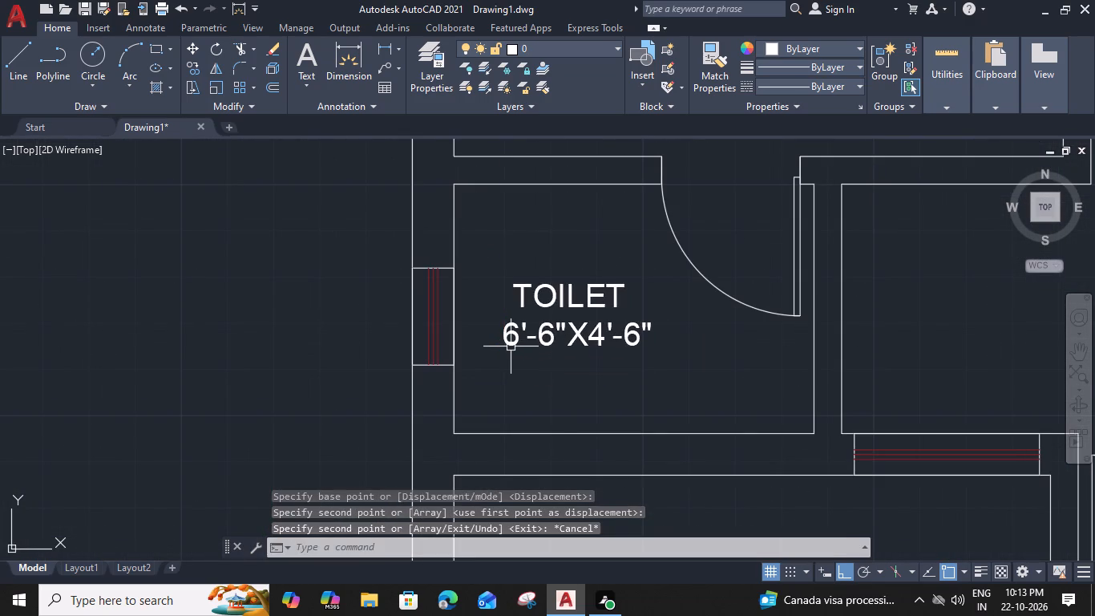
# Copy the G.BEDROOM label horizontally into the open central space between the guest bedroom and the kitchen.
pyautogui.scroll(-3, 511, 346)
pyautogui.moveTo(673, 357); pyautogui.dragTo(645, 339, button='middle')
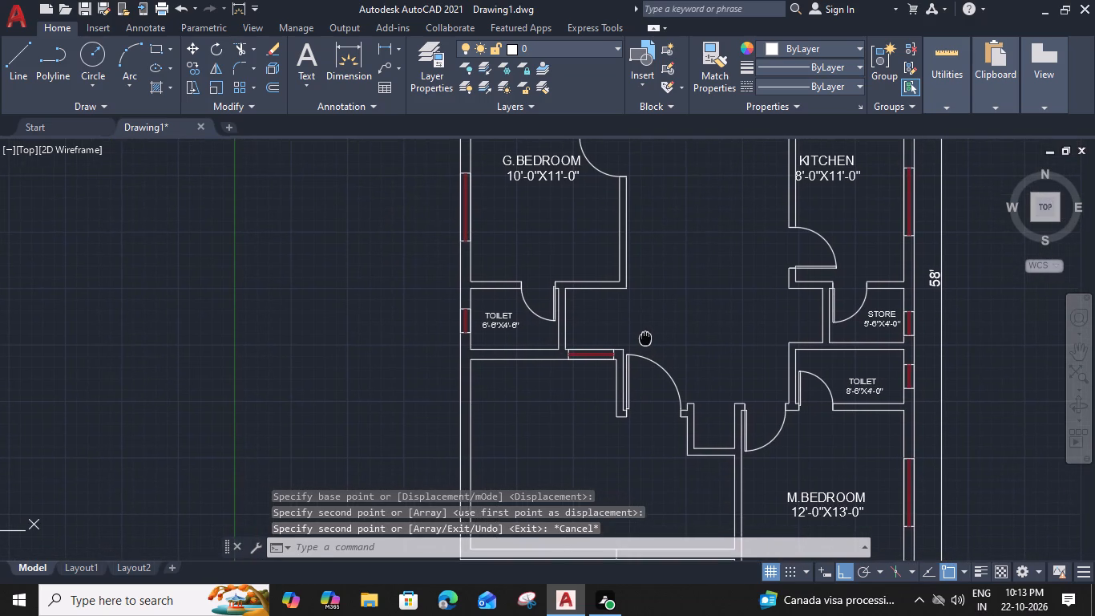
pyautogui.moveTo(645, 339); pyautogui.dragTo(604, 257, button='middle')
pyautogui.moveTo(681, 399); pyautogui.dragTo(650, 334, button='middle')
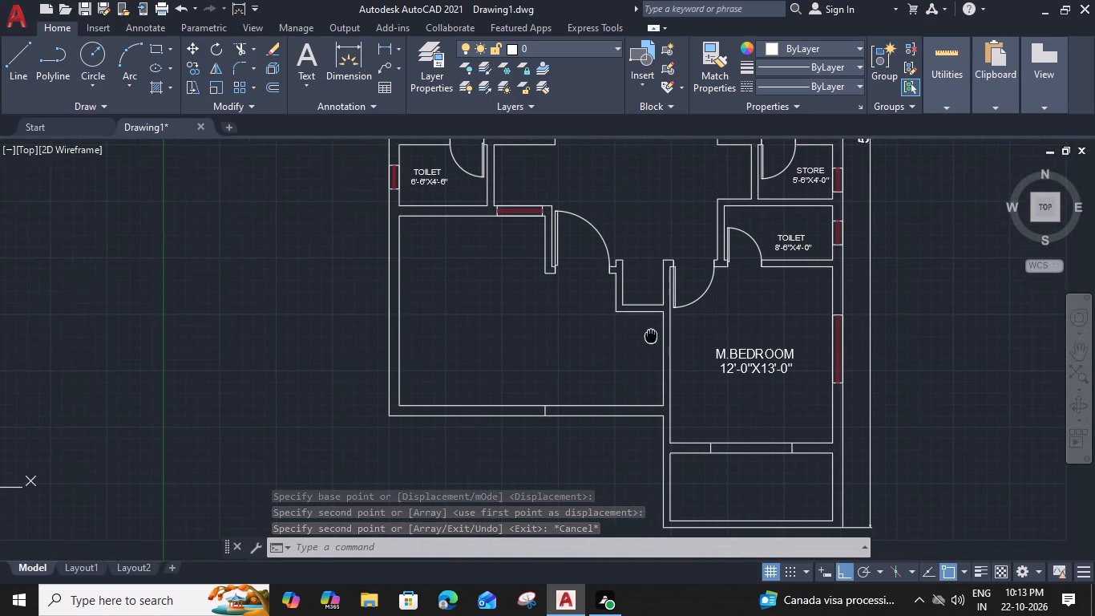
pyautogui.moveTo(650, 334); pyautogui.dragTo(649, 332, button='middle')
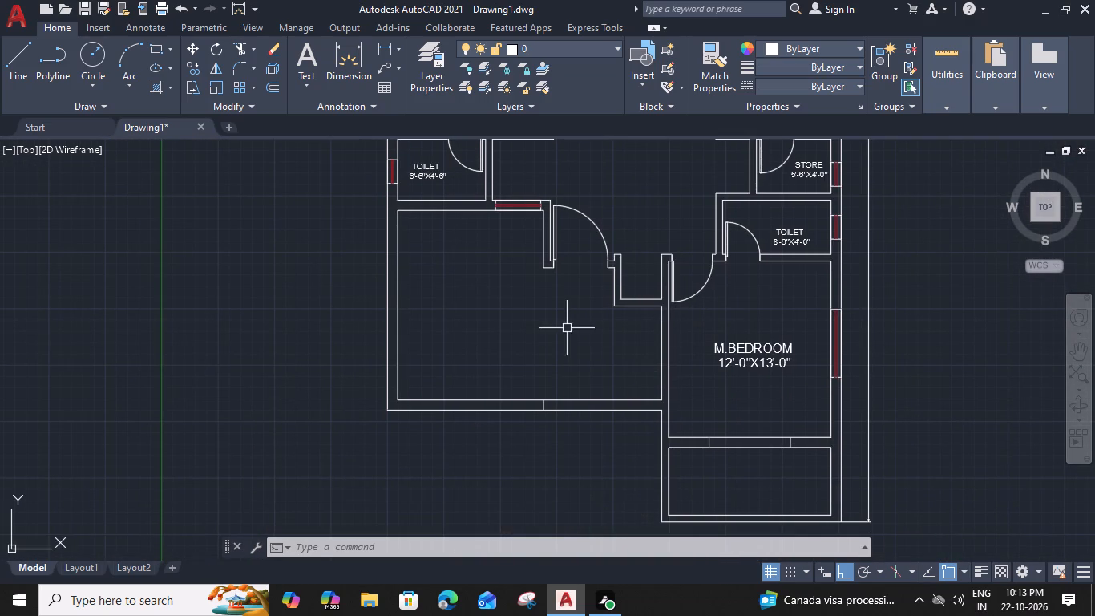
pyautogui.moveTo(584, 272); pyautogui.dragTo(578, 290, button='middle')
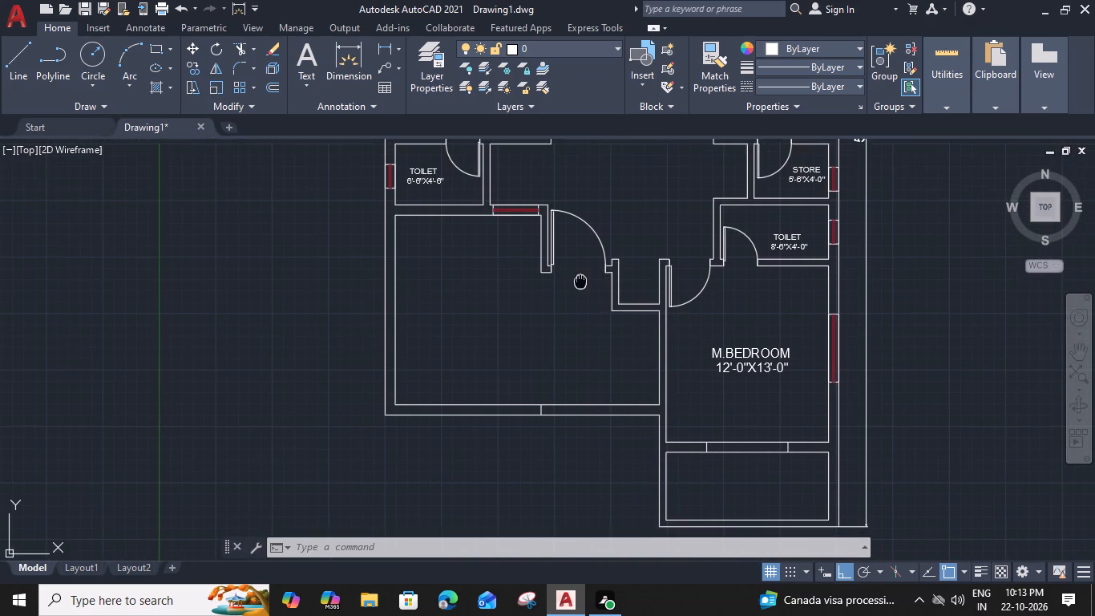
pyautogui.moveTo(578, 290); pyautogui.dragTo(547, 507, button='middle')
pyautogui.moveTo(555, 278); pyautogui.dragTo(554, 307, button='middle')
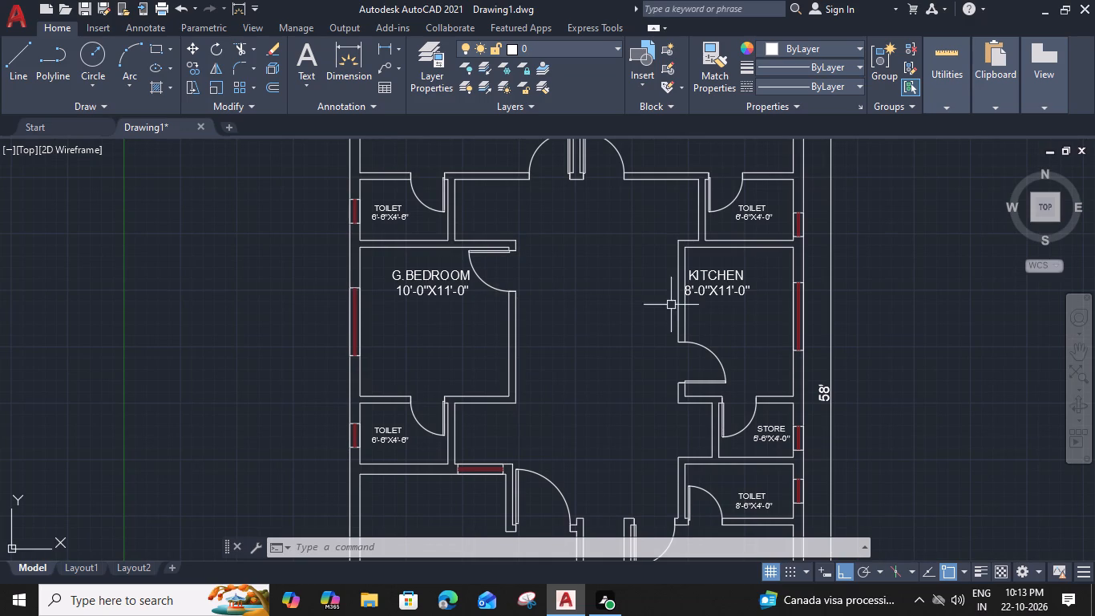
pyautogui.click(461, 293)
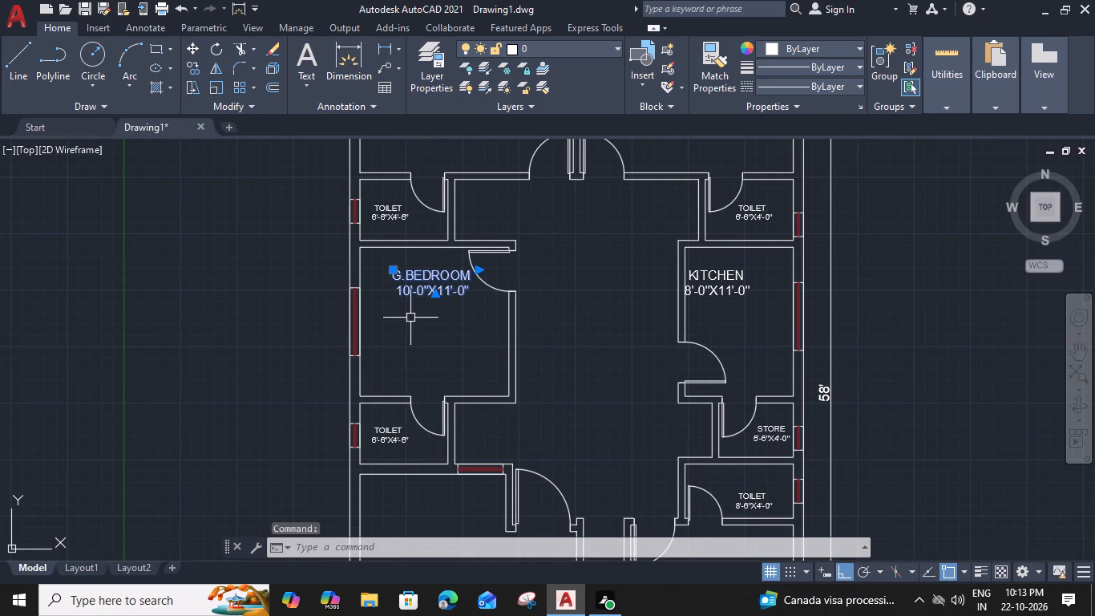
pyautogui.write('CO')
pyautogui.press('space')
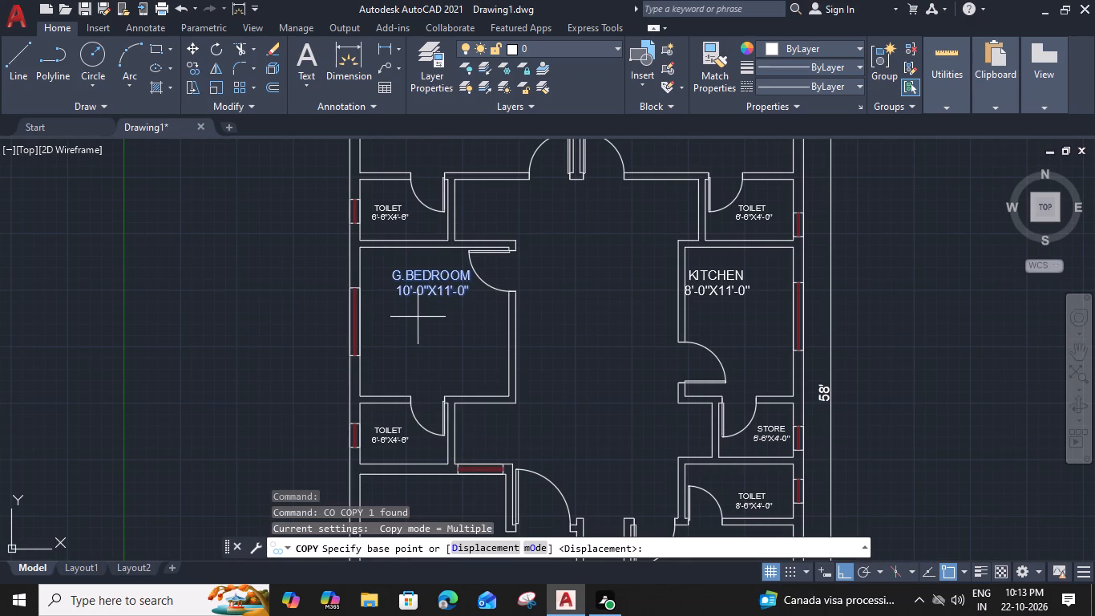
pyautogui.click(475, 296)
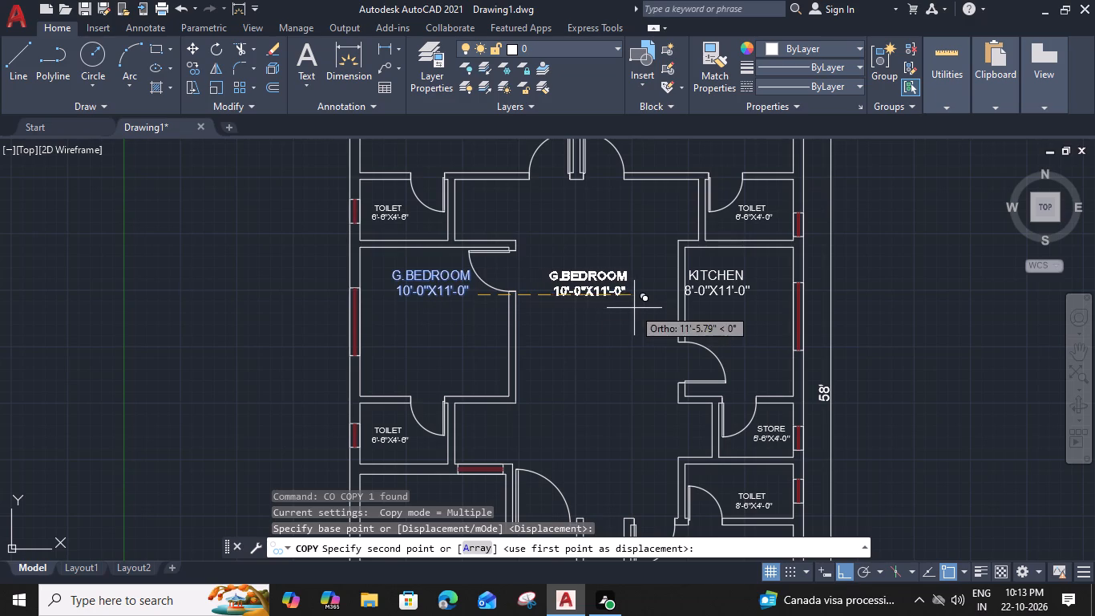
pyautogui.click(634, 308)
pyautogui.press('Escape')
# Rename the copied G.BEDROOM label in the central space between the guest bedroom and kitchen as LIVING/HALL.
pyautogui.doubleClick(588, 290)
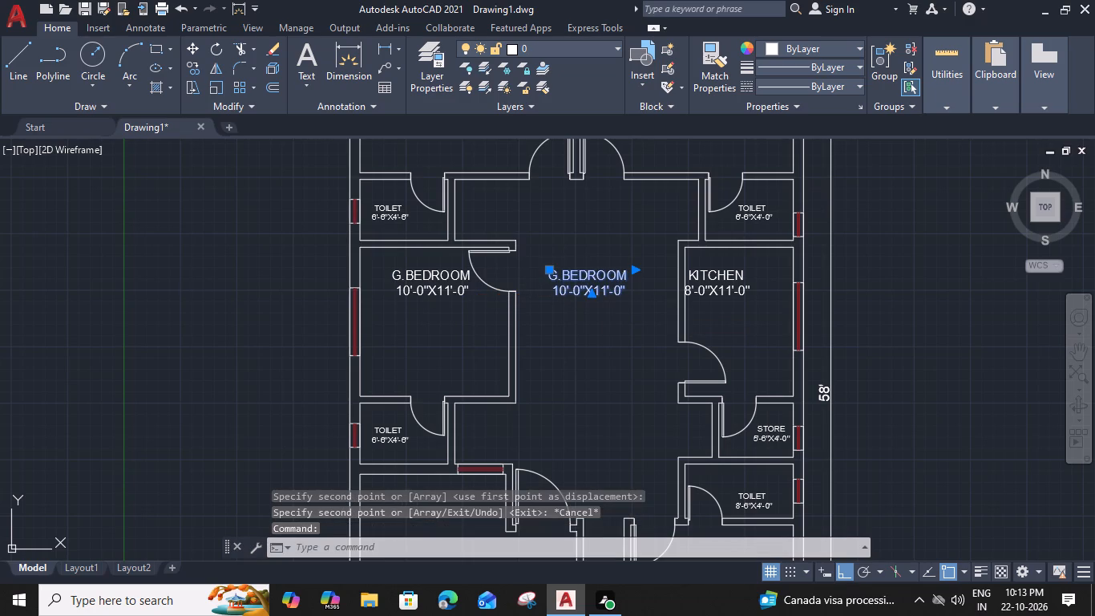
pyautogui.scroll(2, 589, 279)
pyautogui.moveTo(681, 272); pyautogui.dragTo(457, 282)
pyautogui.press('l')
pyautogui.press('i')
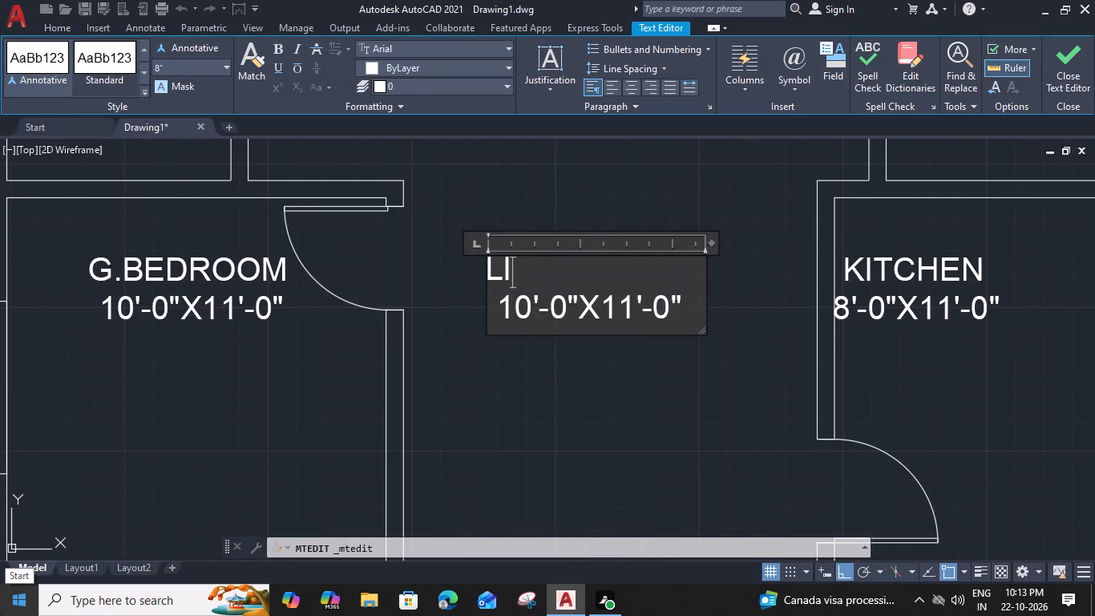
pyautogui.press('v')
pyautogui.write('ING')
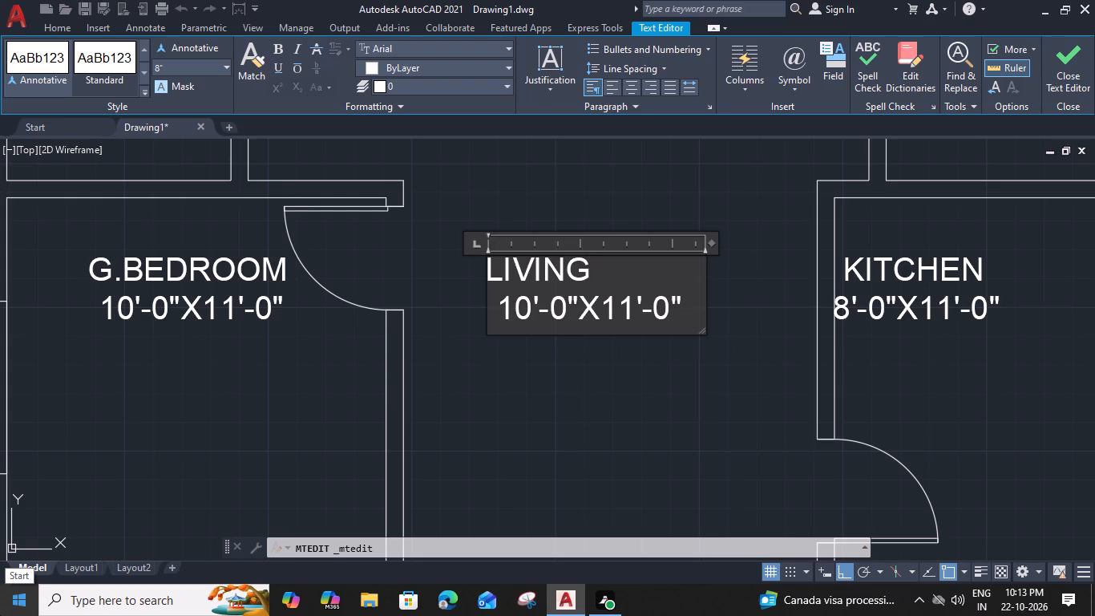
pyautogui.press('/')
pyautogui.write('HALL')
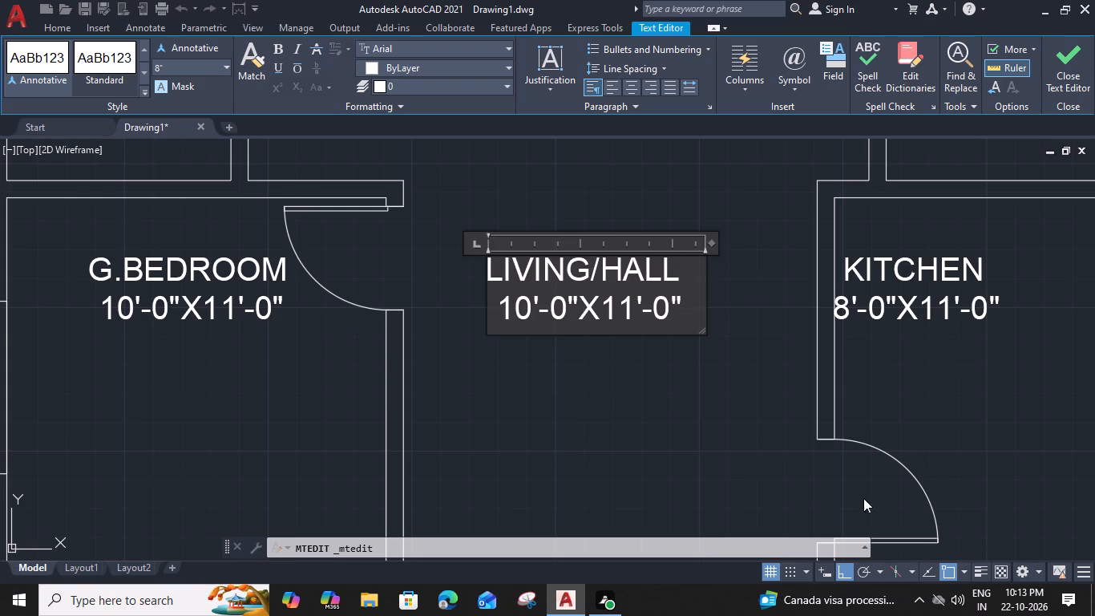
# Change the LIVING/HALL label's size to 12'-0"X18'-0" and remove the leading space on that line.
pyautogui.moveTo(527, 306); pyautogui.dragTo(517, 304)
pyautogui.press('2')
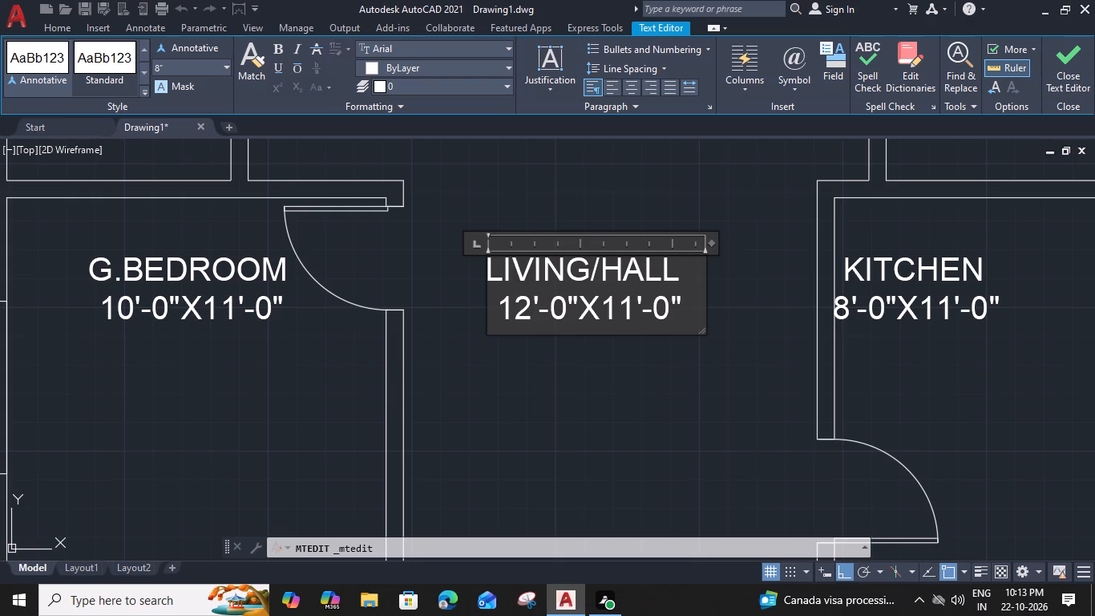
pyautogui.moveTo(629, 312); pyautogui.dragTo(622, 312)
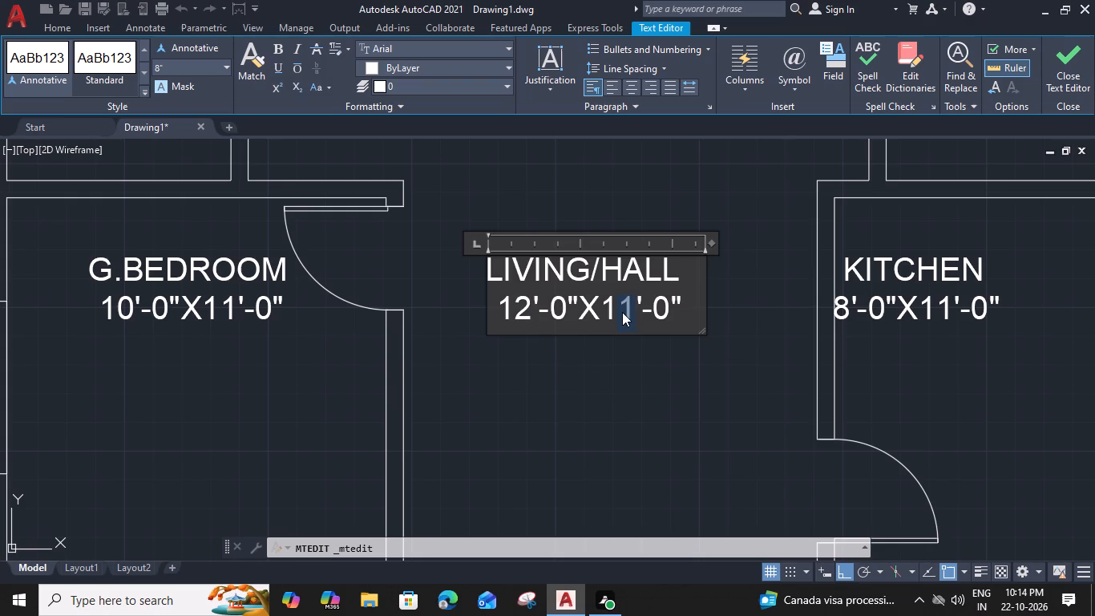
pyautogui.press('8')
pyautogui.click(506, 309)
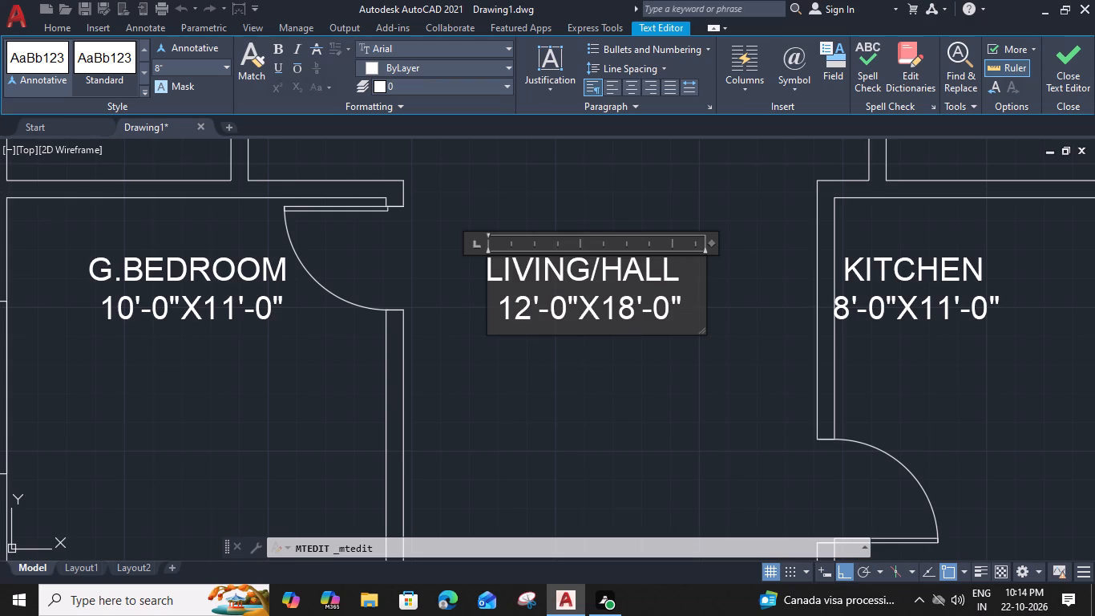
pyautogui.press('BackSpace')
pyautogui.moveTo(708, 246); pyautogui.dragTo(683, 248)
pyautogui.click(662, 411)
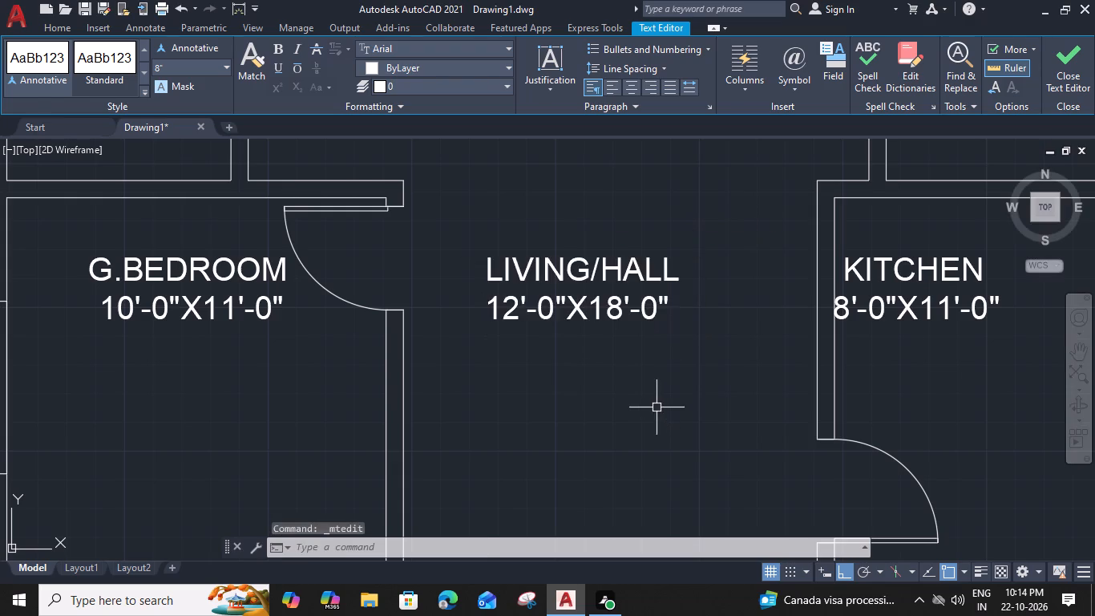
# Copy the LIVING/HALL label straight down, once slightly lower in the hall and once into the unlabelled room beside M.BEDROOM.
pyautogui.scroll(-3, 642, 374)
pyautogui.click(635, 360)
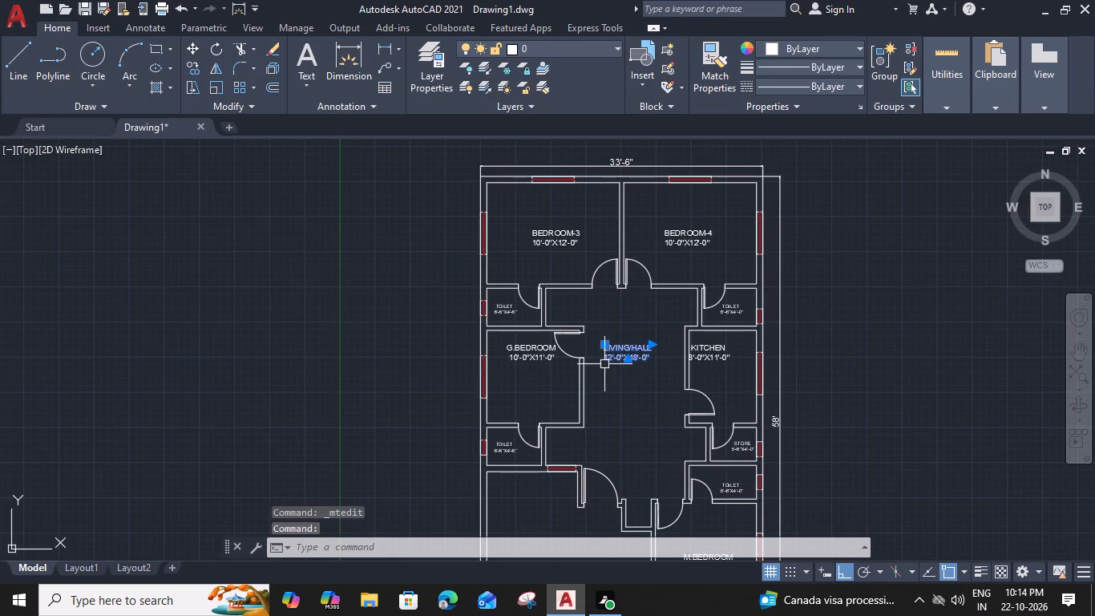
pyautogui.write('CO')
pyautogui.press('space')
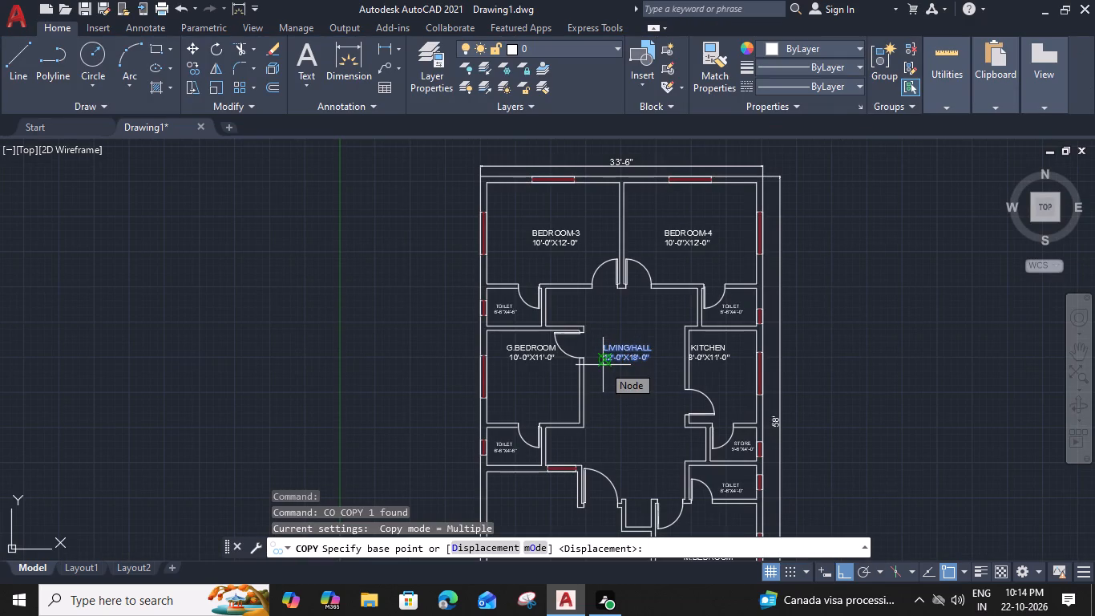
pyautogui.click(605, 362)
pyautogui.click(608, 385)
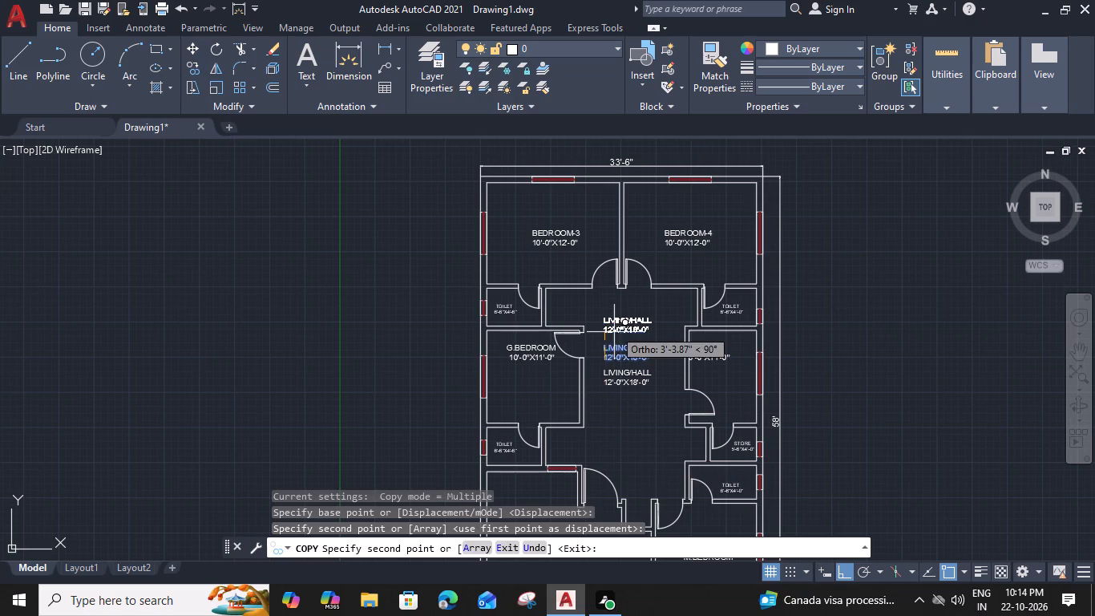
pyautogui.moveTo(608, 452); pyautogui.dragTo(624, 236, button='middle')
pyautogui.click(572, 347)
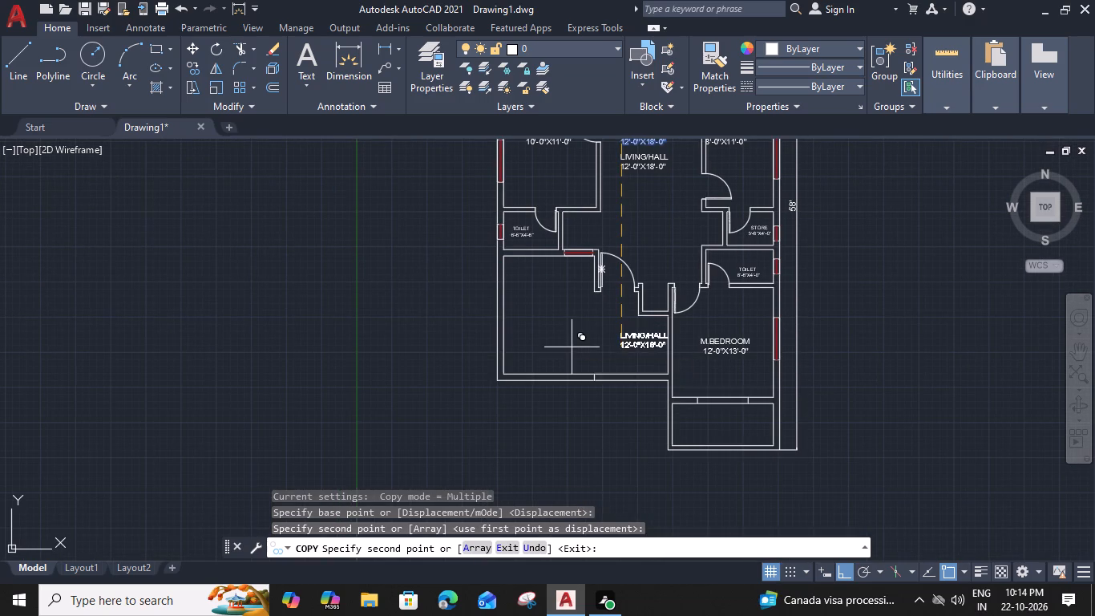
pyautogui.press('Escape')
# Delete the original upper LIVING/HALL label, keeping the copy just below it.
pyautogui.moveTo(667, 206); pyautogui.dragTo(636, 269, button='middle')
pyautogui.click(631, 206)
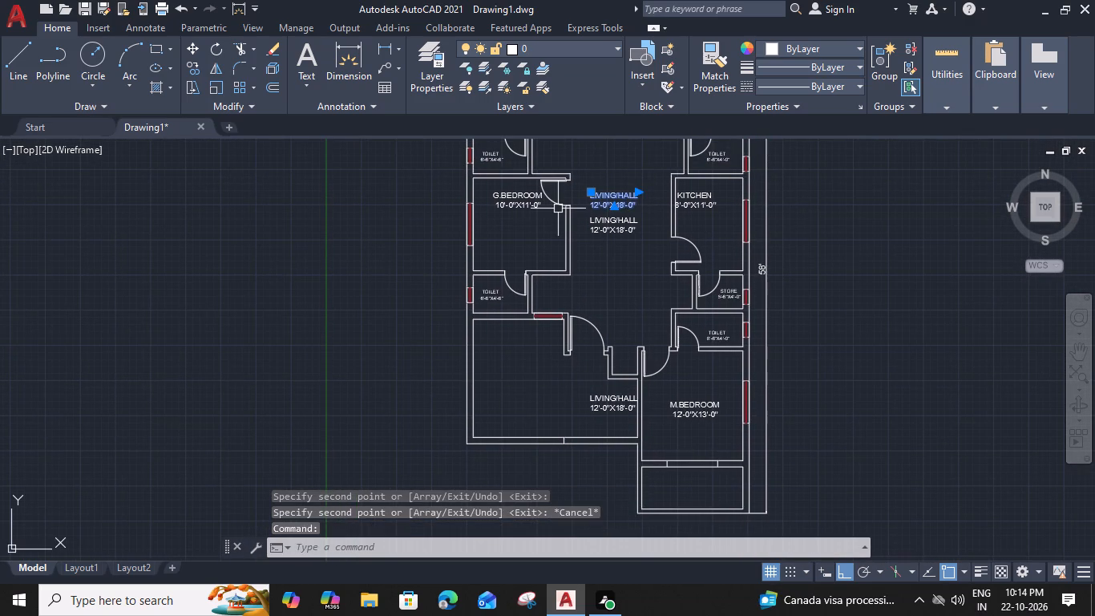
pyautogui.press('Delete')
# Move the LIVING/HALL copy beside M.BEDROOM horizontally toward the middle of its room.
pyautogui.click(590, 409)
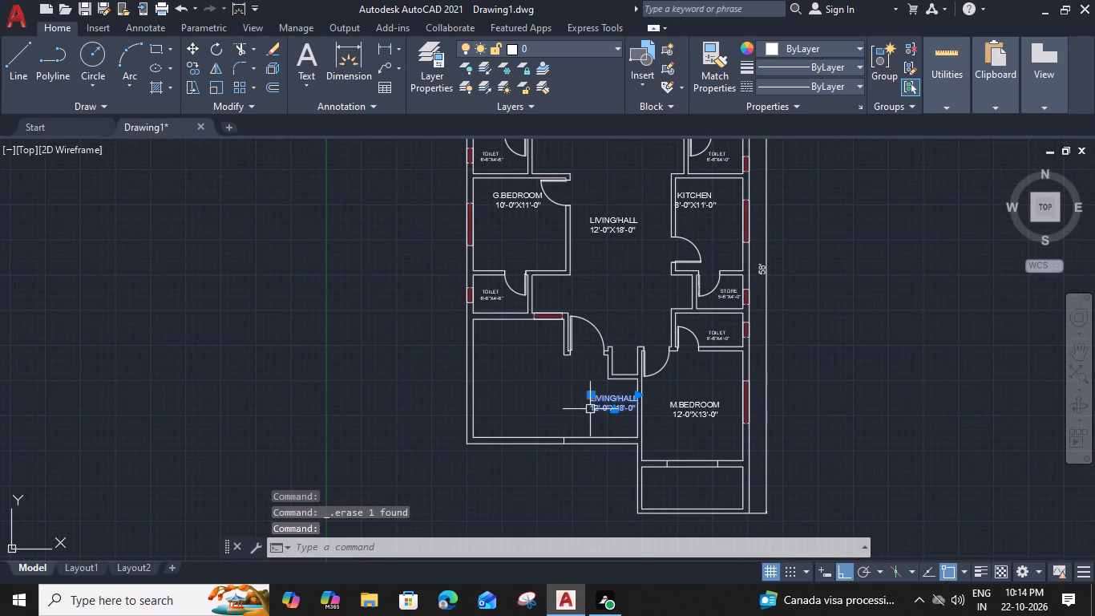
pyautogui.press('m')
pyautogui.press('space')
pyautogui.scroll(1, 580, 410)
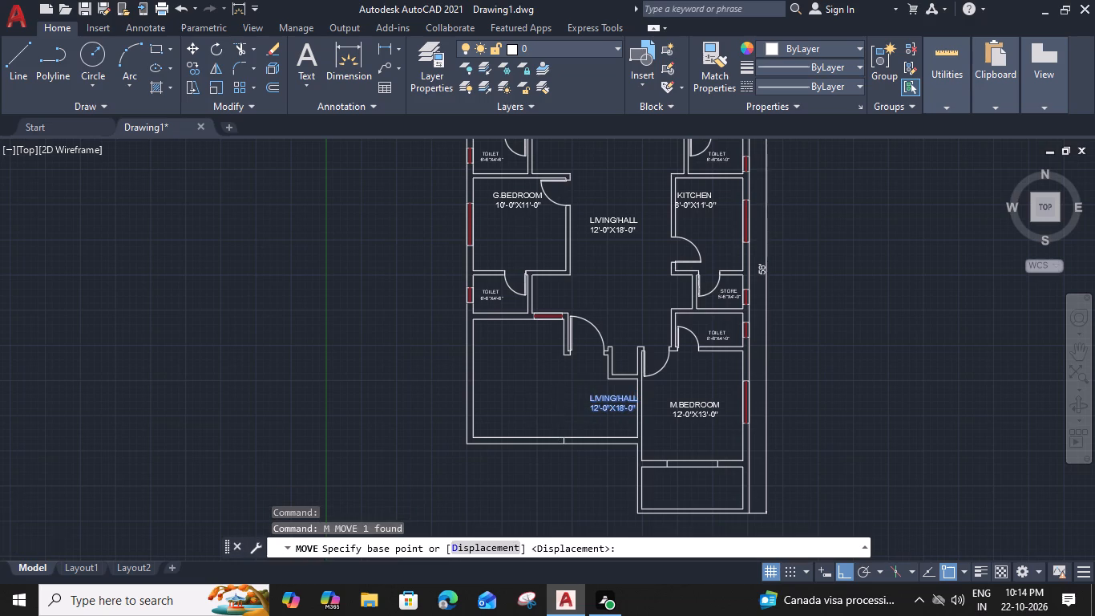
pyautogui.scroll(1, 580, 410)
pyautogui.click(610, 414)
pyautogui.click(497, 414)
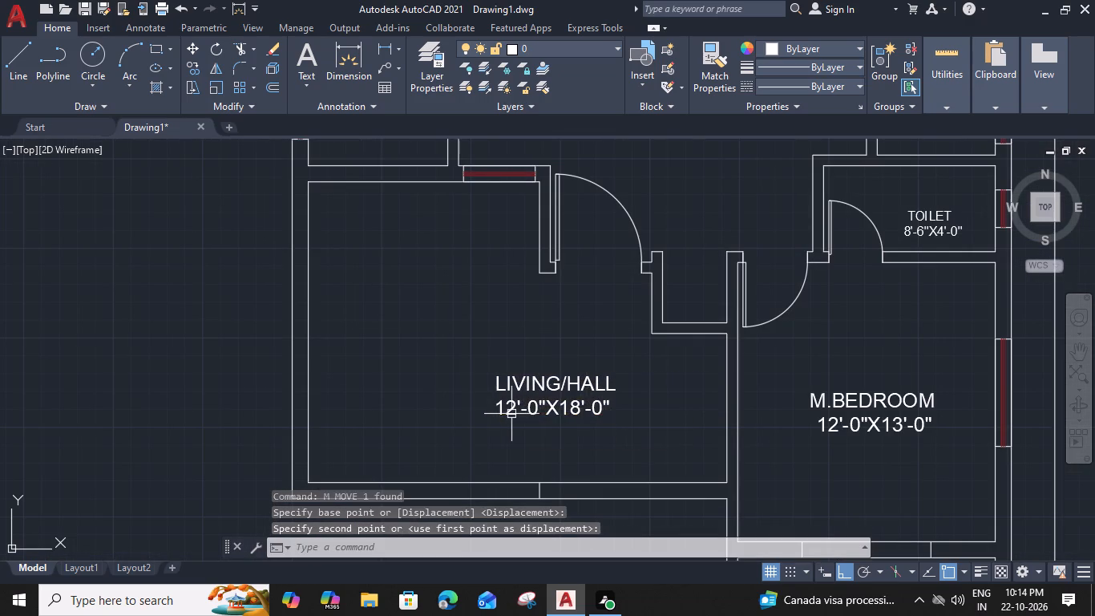
# Change the size in the LIVING/HALL label beside M.BEDROOM to 13'-2"X14'-0".
pyautogui.doubleClick(585, 411)
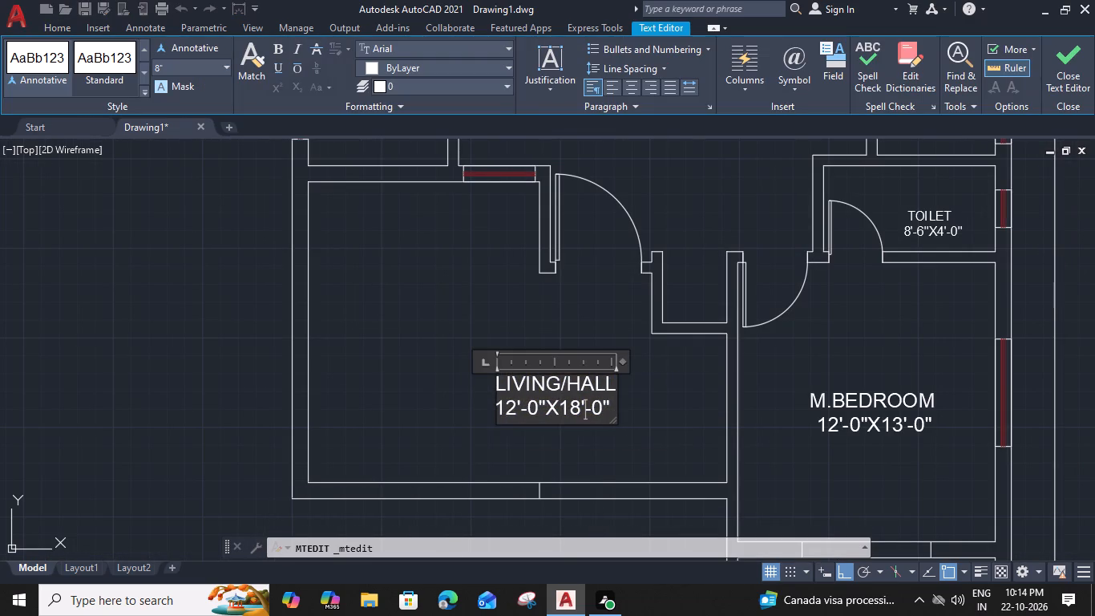
pyautogui.click(513, 410)
pyautogui.press('3')
pyautogui.click(533, 407)
pyautogui.press('2')
pyautogui.moveTo(548, 434); pyautogui.dragTo(549, 405, button='middle')
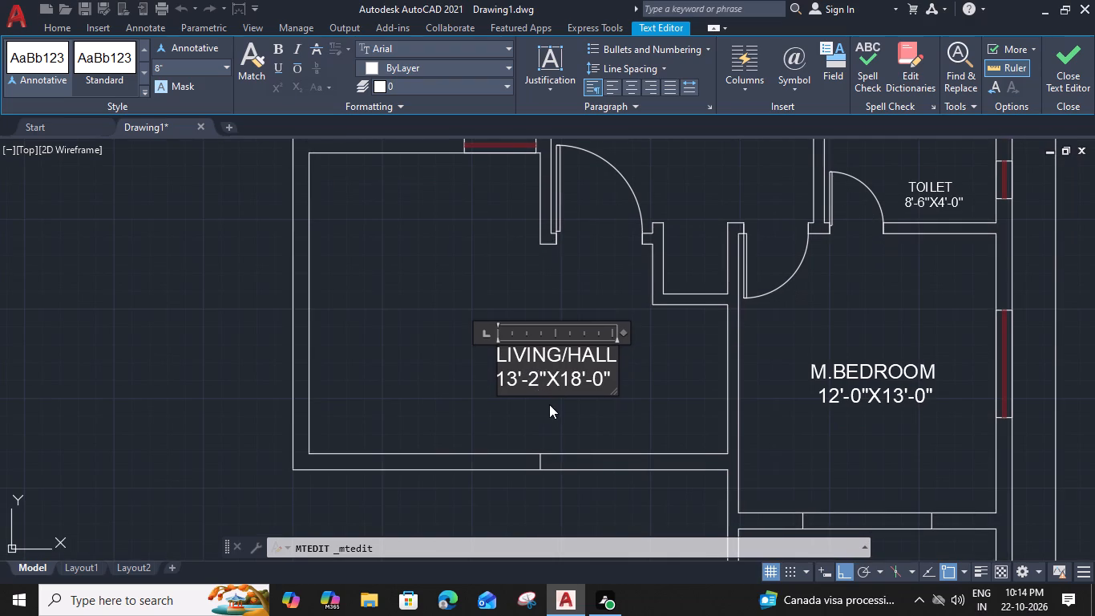
pyautogui.scroll(1, 572, 379)
pyautogui.moveTo(574, 380); pyautogui.dragTo(586, 381)
pyautogui.press('4')
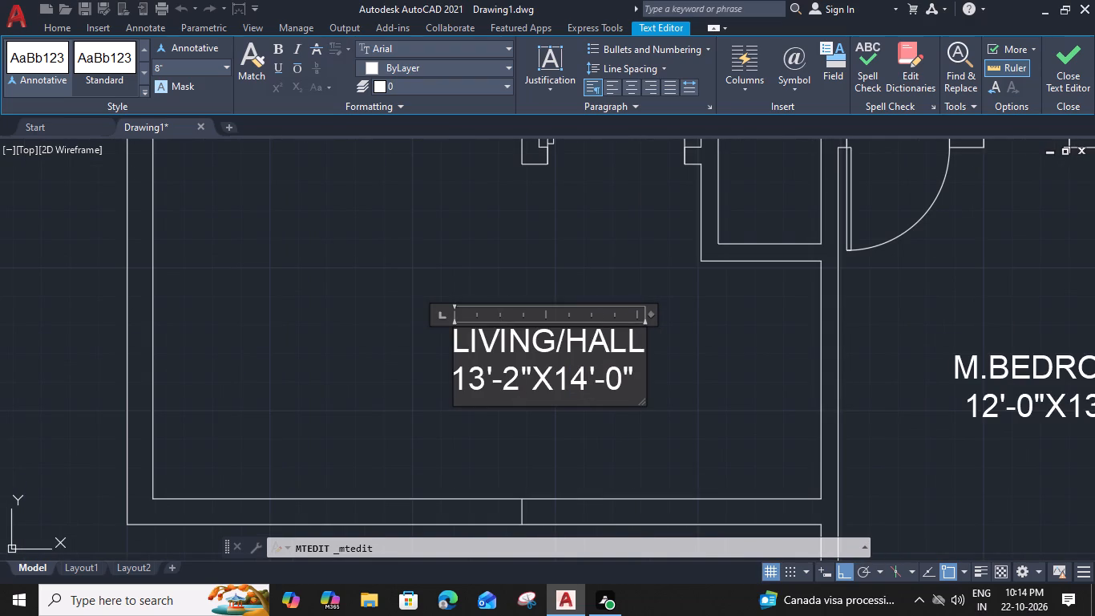
# Rename the 13'-2"X14'-0" label as PORCH and indent the name with spaces to centre it above the size.
pyautogui.moveTo(639, 339); pyautogui.dragTo(452, 336)
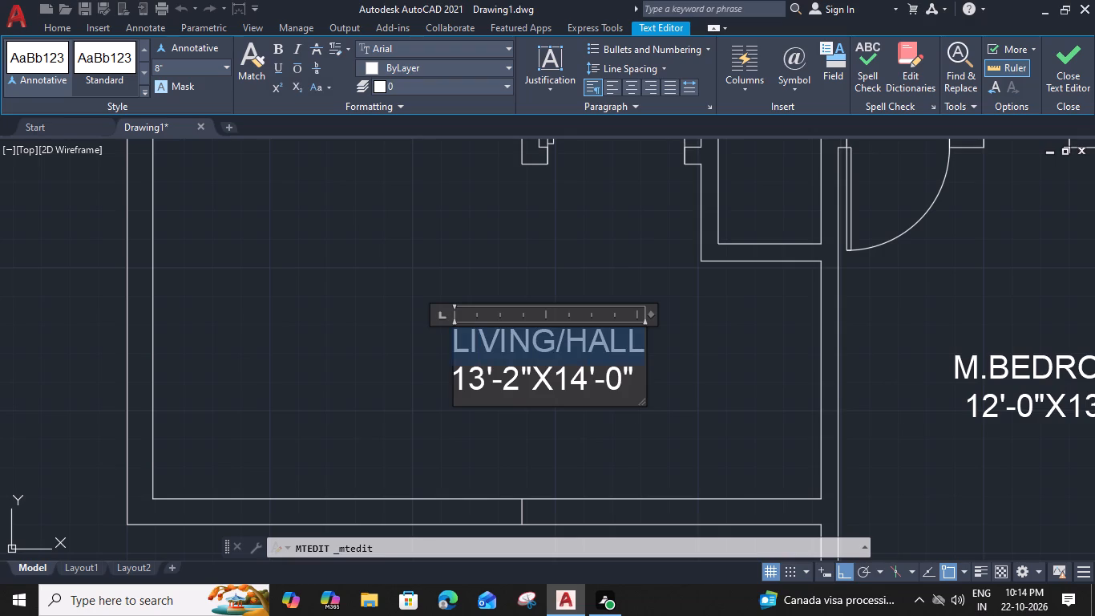
pyautogui.moveTo(452, 336); pyautogui.dragTo(446, 336)
pyautogui.press('p')
pyautogui.press('o')
pyautogui.write('RCH')
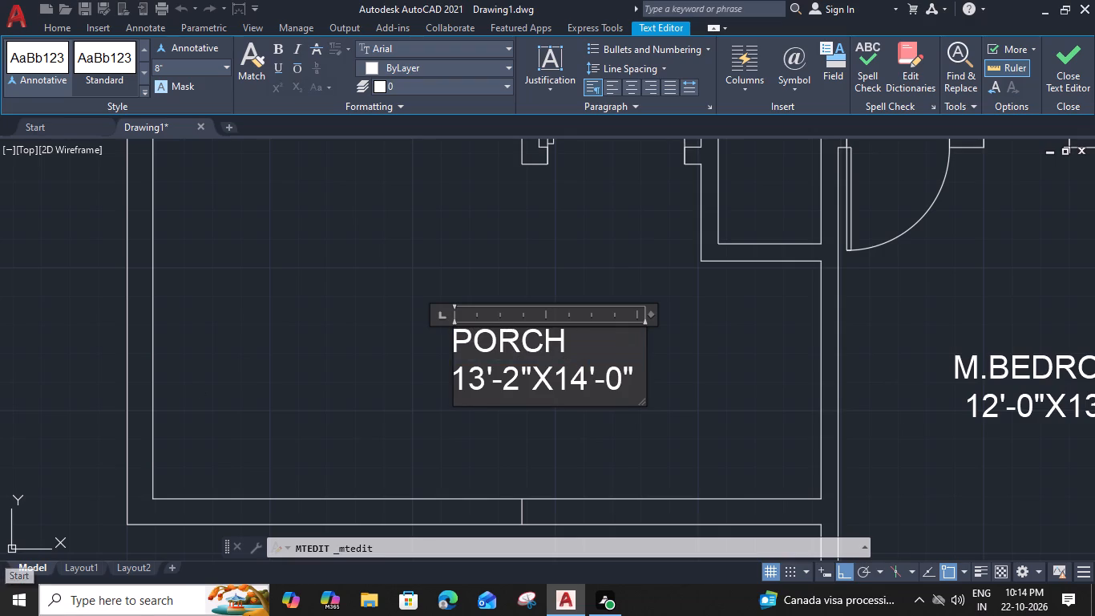
pyautogui.click(457, 342)
pyautogui.press('space')
pyautogui.press('space')
pyautogui.press('space')
pyautogui.press('space')
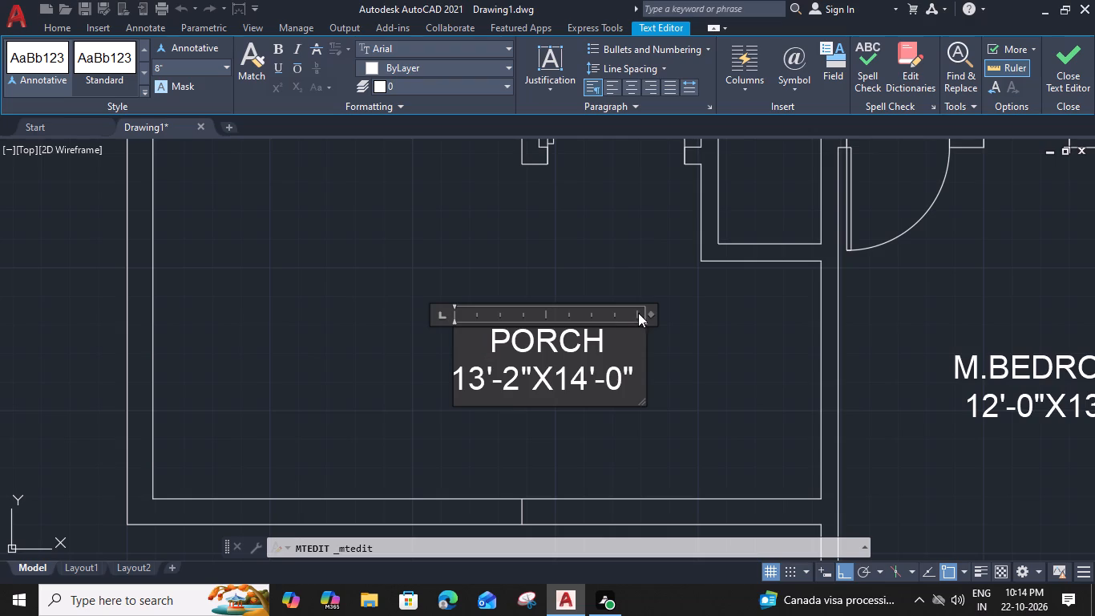
pyautogui.click(647, 314)
pyautogui.moveTo(649, 314); pyautogui.dragTo(636, 314)
pyautogui.press('BackSpace')
pyautogui.click(674, 404)
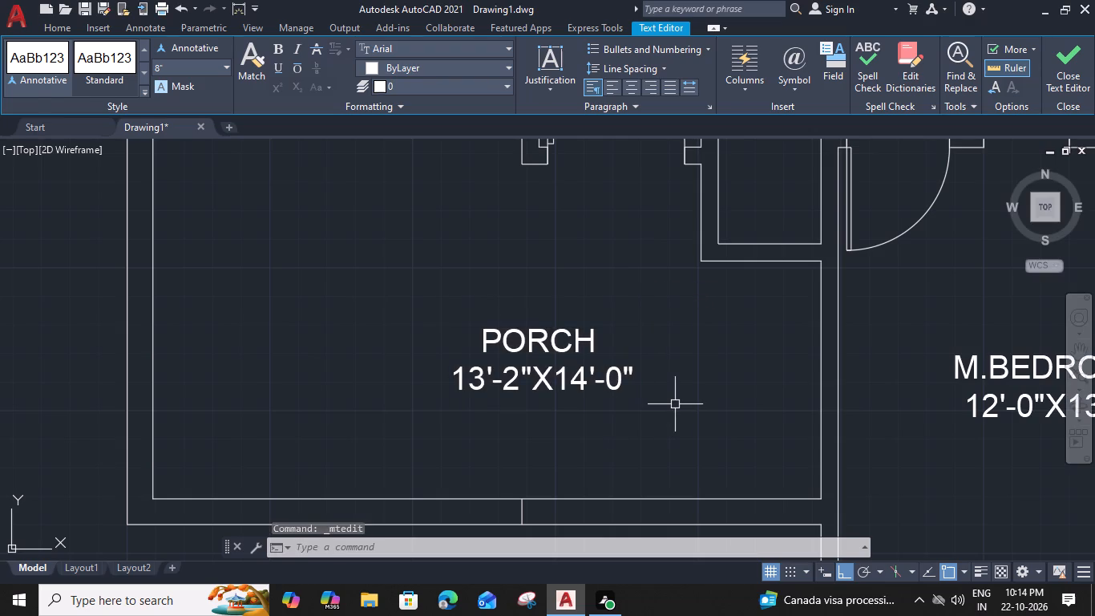
# Move the PORCH label slightly sideways toward M.BEDROOM.
pyautogui.scroll(-1, 675, 404)
pyautogui.click(638, 387)
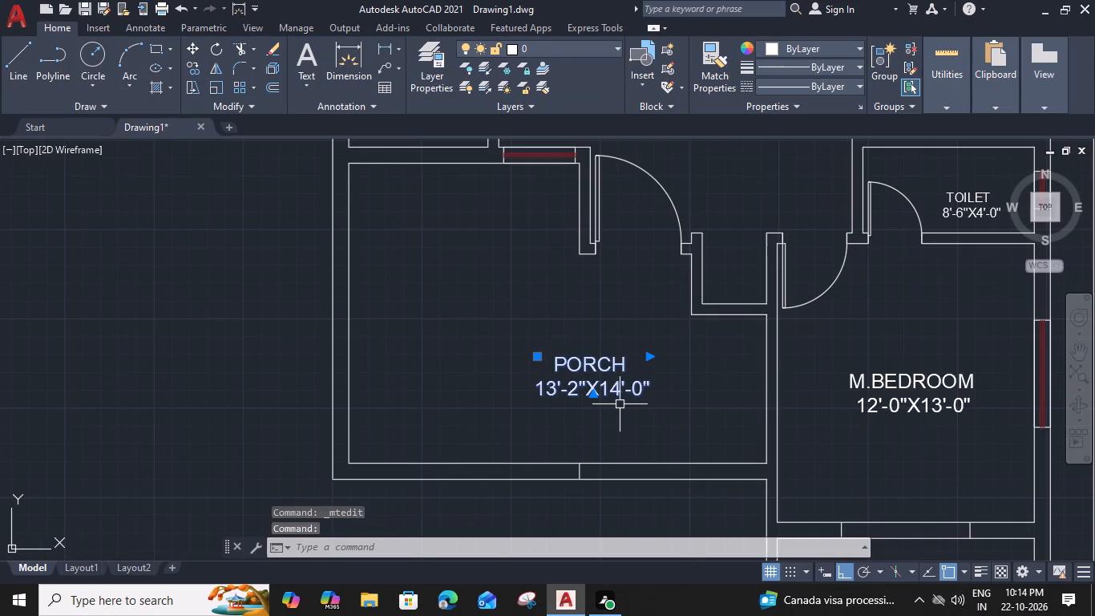
pyautogui.write('M')
pyautogui.press('space')
pyautogui.click(652, 399)
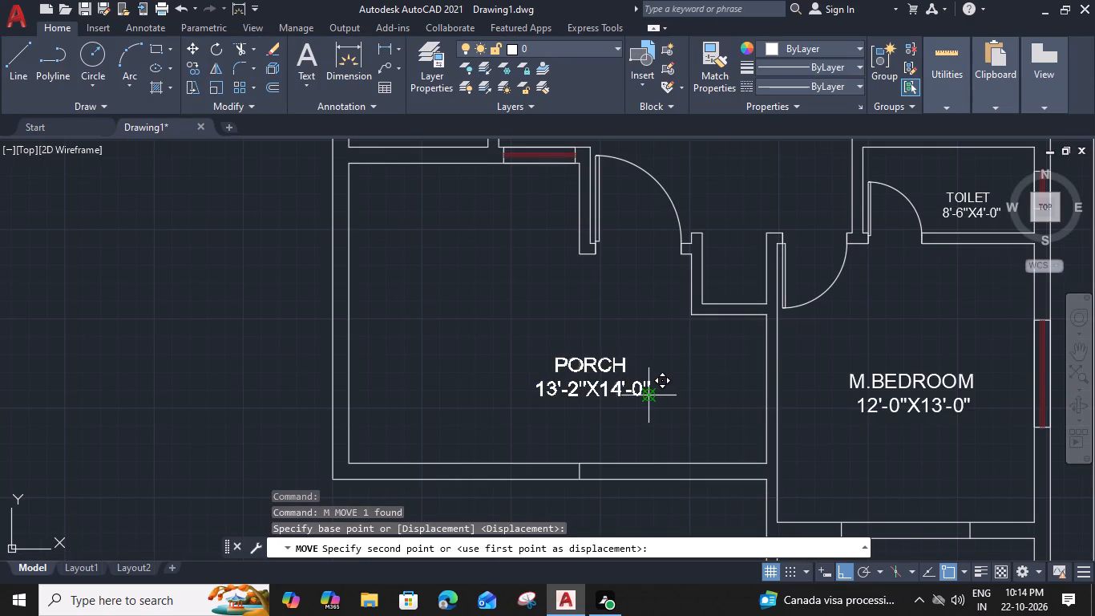
pyautogui.click(678, 398)
# Copy the window from the wall between the porch and hall onto the short recess wall beside the M.BEDROOM door.
pyautogui.moveTo(591, 336); pyautogui.dragTo(577, 402, button='middle')
pyautogui.scroll(2, 555, 188)
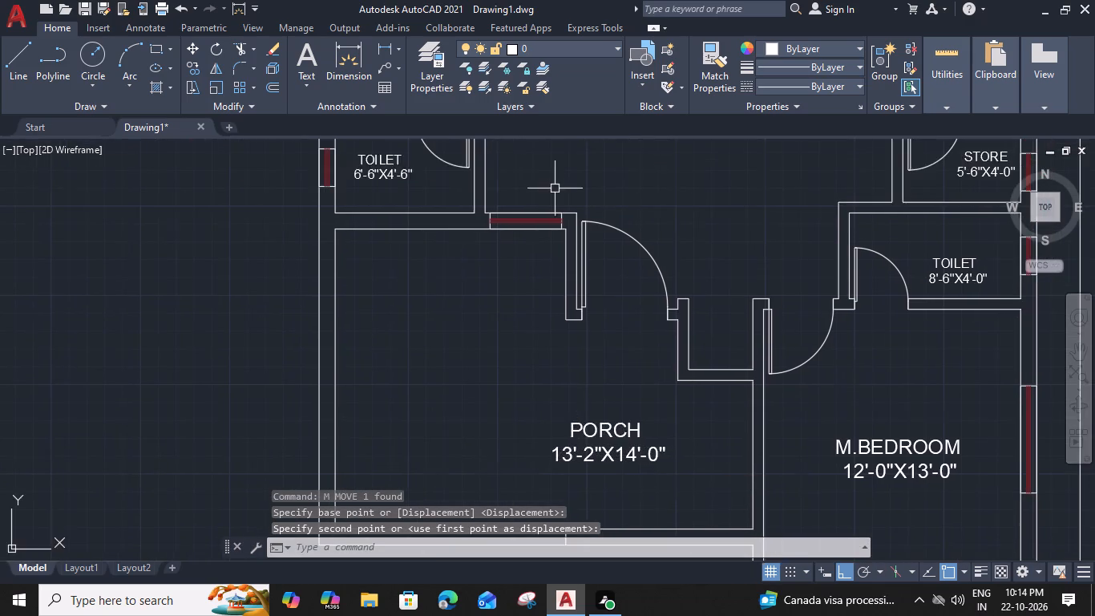
pyautogui.scroll(1, 555, 188)
pyautogui.click(563, 307)
pyautogui.write('CO')
pyautogui.press('space')
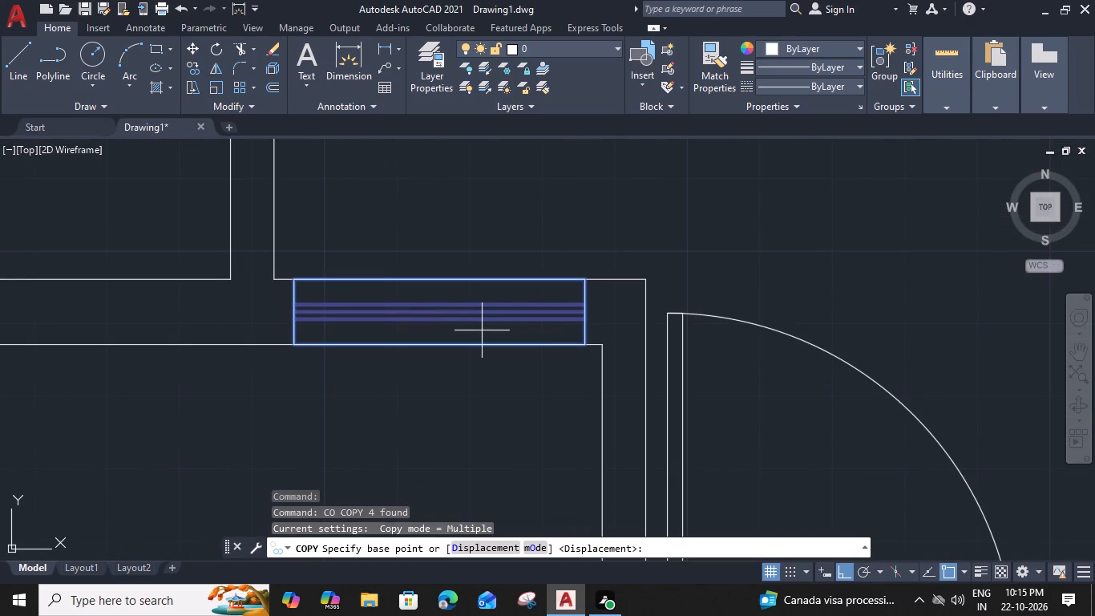
pyautogui.click(439, 280)
pyautogui.scroll(-3, 439, 294)
pyautogui.moveTo(463, 358); pyautogui.dragTo(309, 285, button='middle')
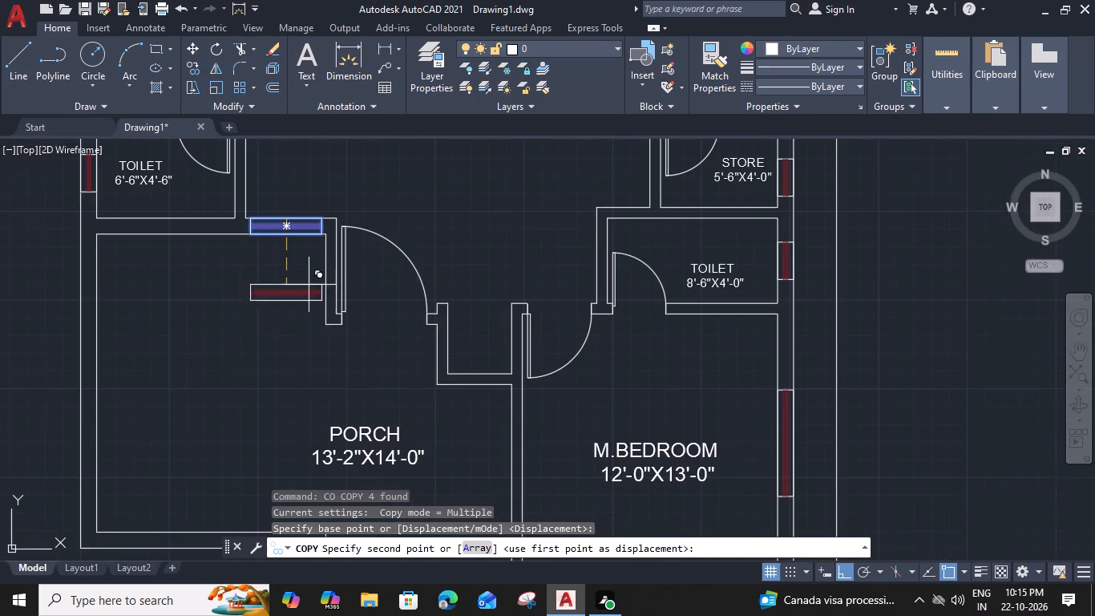
pyautogui.click(477, 370)
pyautogui.press('Escape')
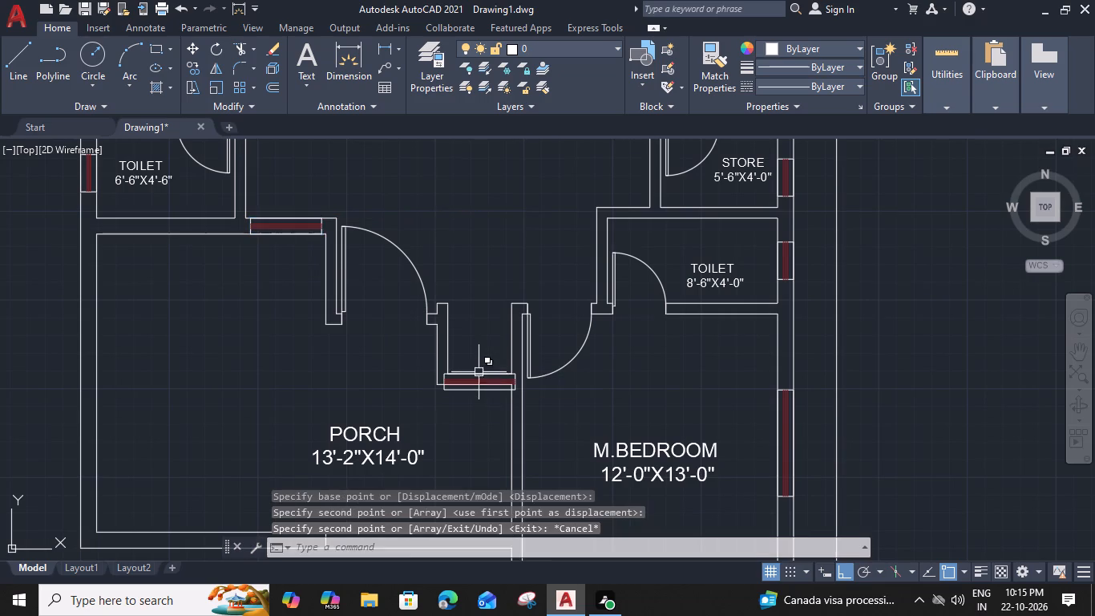
# Ungroup the copied window in the recess wall and erase its red pane line nearest the porch.
pyautogui.scroll(2, 478, 393)
pyautogui.click(478, 393)
pyautogui.click(438, 386)
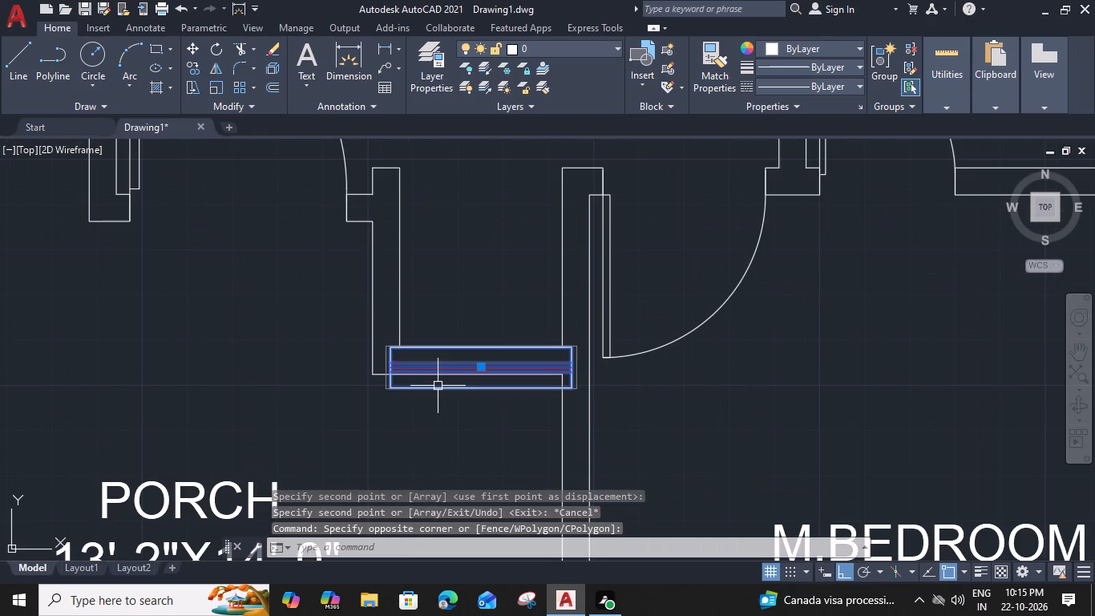
pyautogui.press('u')
pyautogui.write('NG')
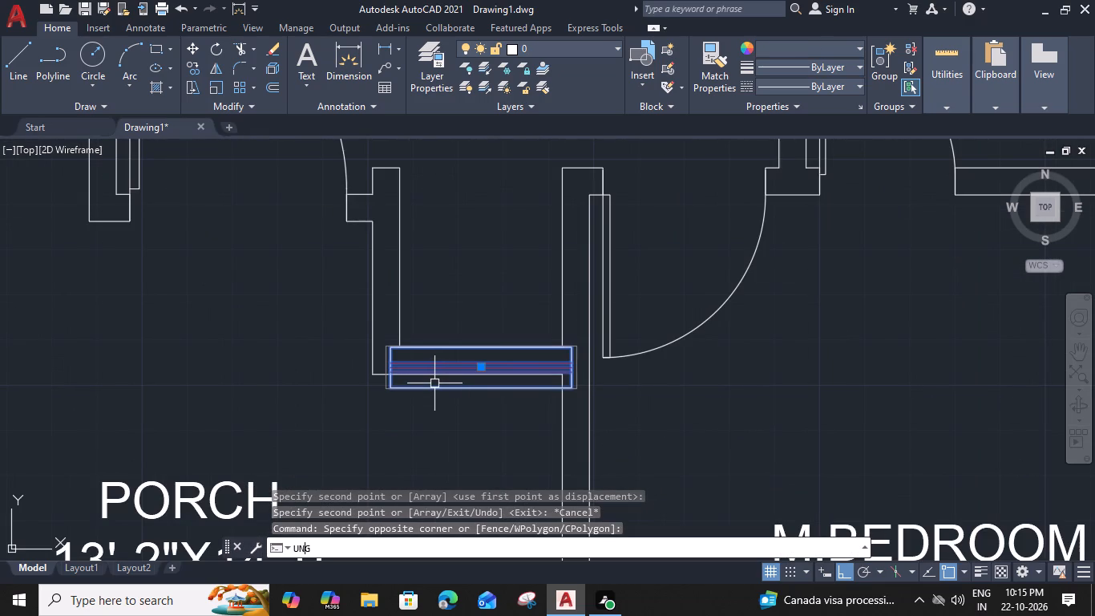
pyautogui.press('space')
pyautogui.scroll(1, 471, 387)
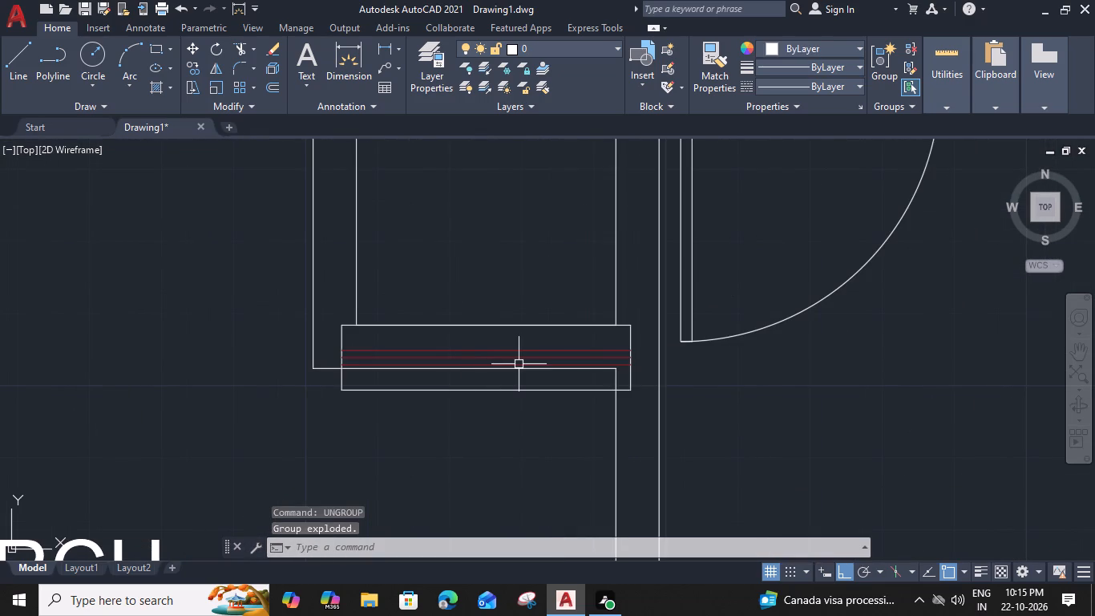
pyautogui.click(519, 364)
pyautogui.press('Delete')
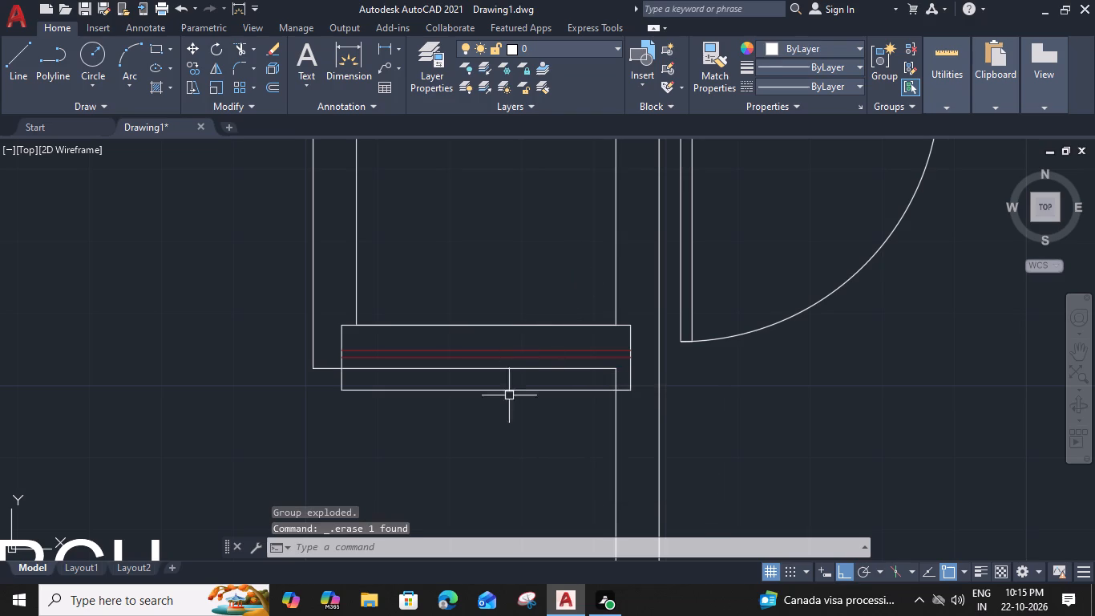
# Stretch the window frame's porch-side edge back to the outer face of the recess wall.
pyautogui.click(496, 392)
pyautogui.click(489, 389)
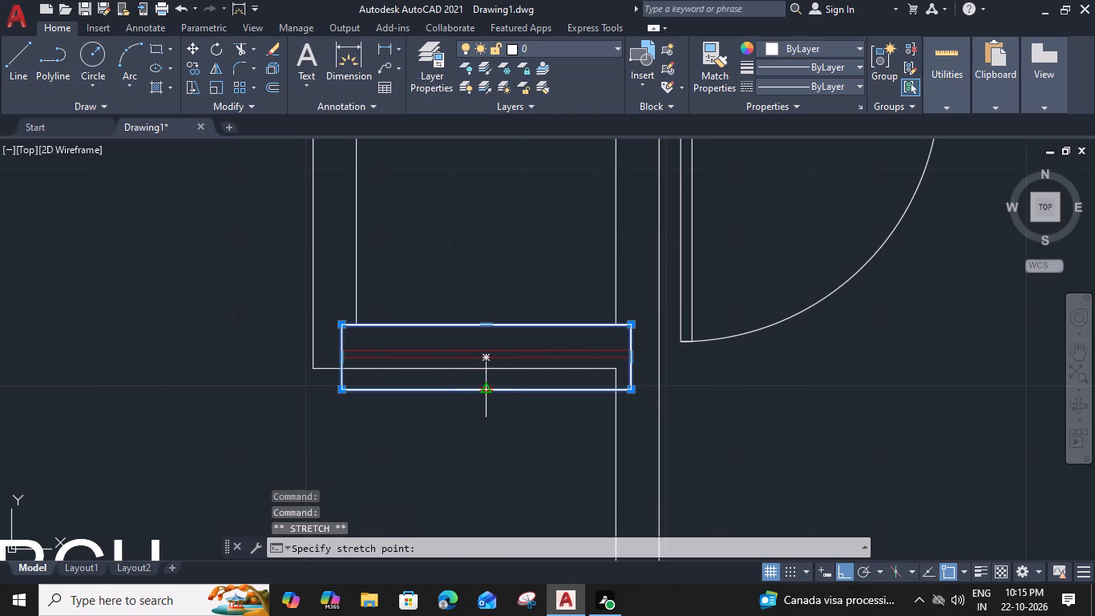
pyautogui.click(487, 368)
pyautogui.moveTo(492, 392); pyautogui.dragTo(499, 426, button='middle')
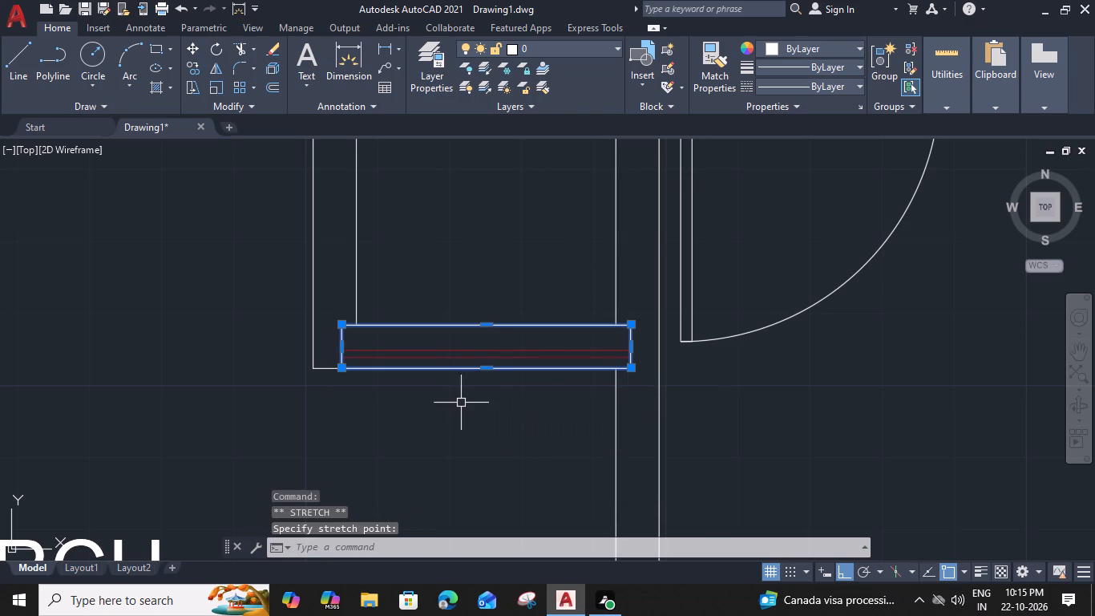
pyautogui.press('Escape')
pyautogui.moveTo(473, 392); pyautogui.dragTo(478, 432, button='middle')
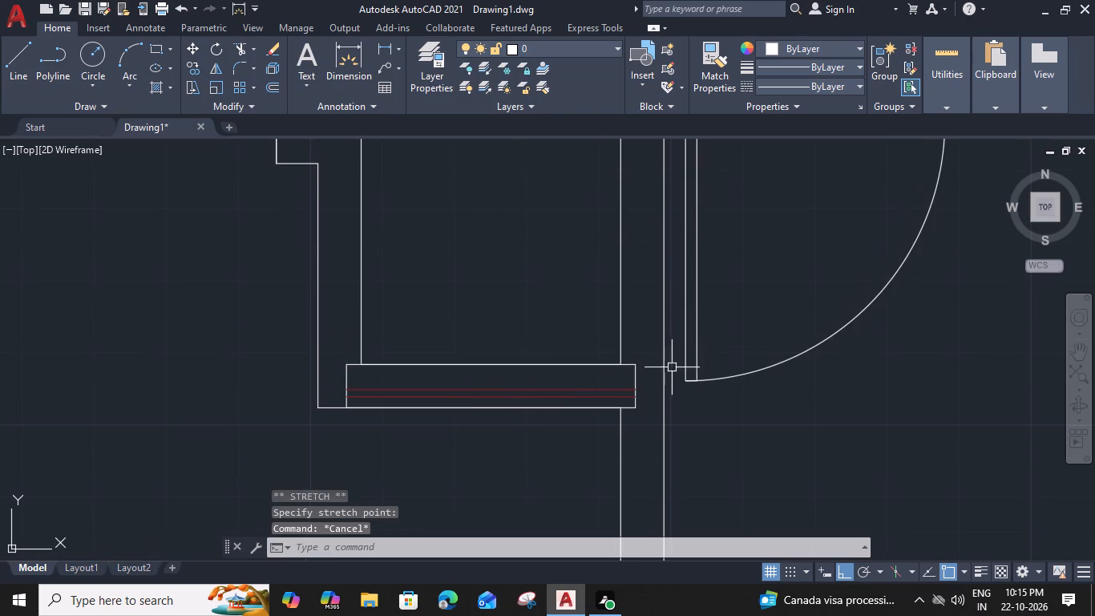
# Shorten the window frame by stretching its M.BEDROOM-side end inward, clear of the wall corner.
pyautogui.scroll(2, 665, 371)
pyautogui.click(592, 378)
pyautogui.moveTo(414, 415); pyautogui.dragTo(544, 400, button='middle')
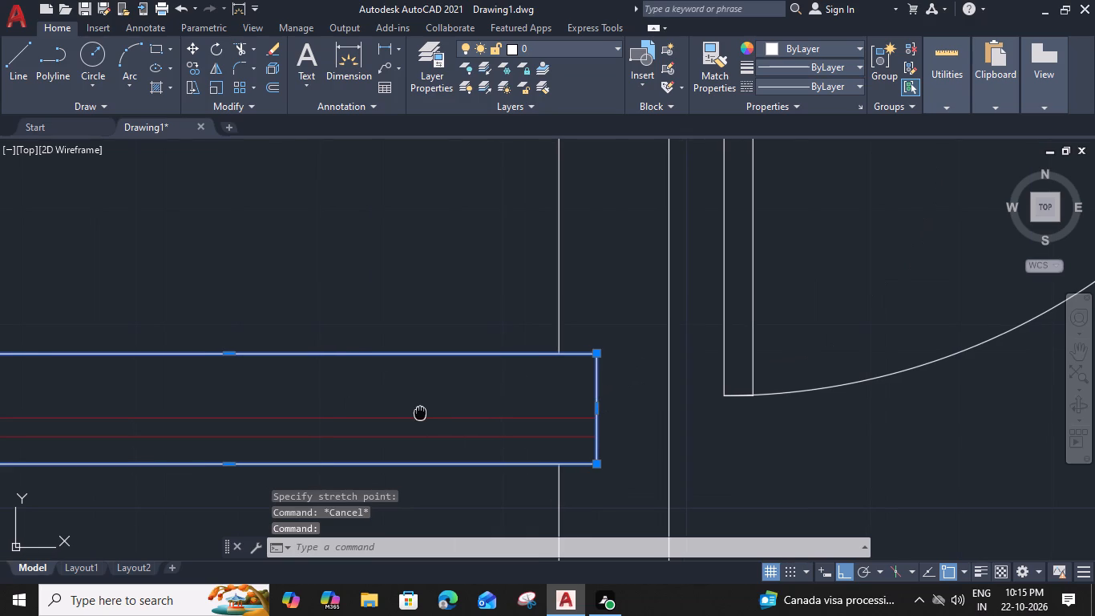
pyautogui.click(724, 391)
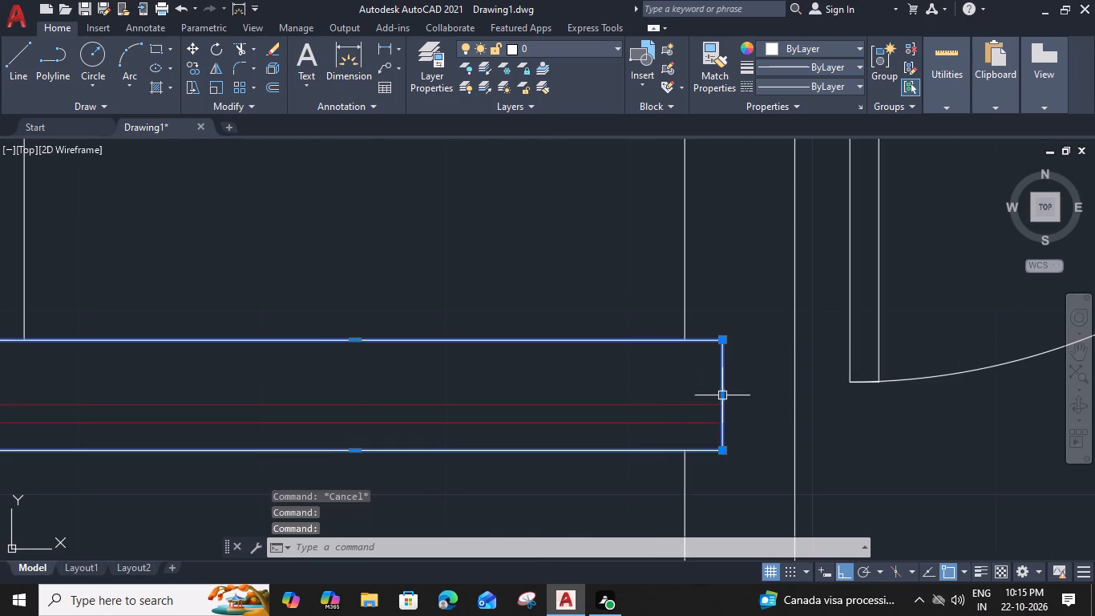
pyautogui.click(718, 395)
pyautogui.click(657, 391)
pyautogui.moveTo(517, 391); pyautogui.dragTo(754, 356, button='middle')
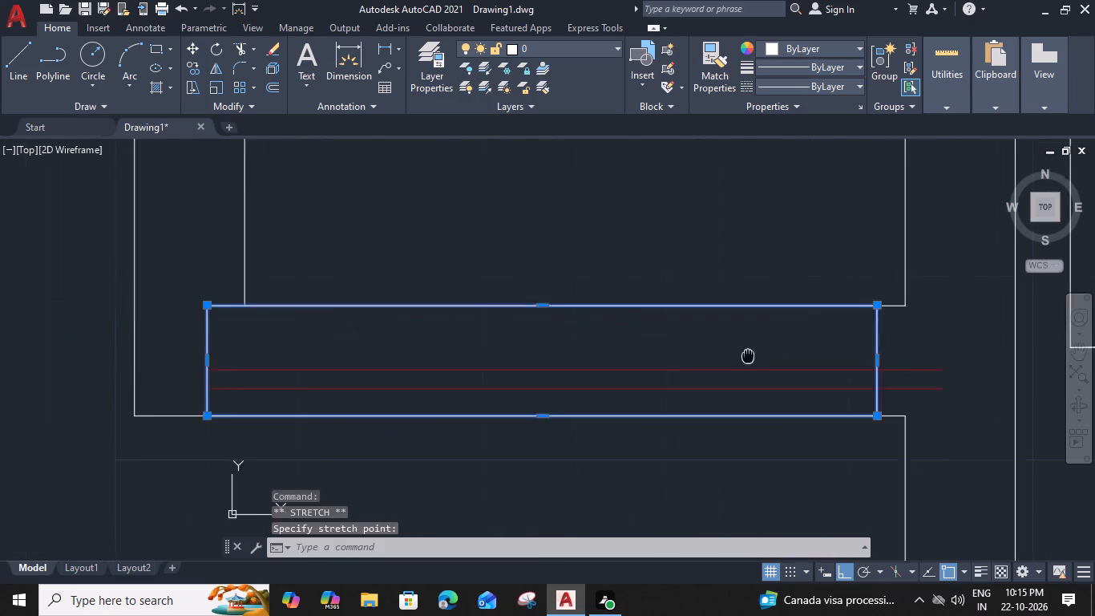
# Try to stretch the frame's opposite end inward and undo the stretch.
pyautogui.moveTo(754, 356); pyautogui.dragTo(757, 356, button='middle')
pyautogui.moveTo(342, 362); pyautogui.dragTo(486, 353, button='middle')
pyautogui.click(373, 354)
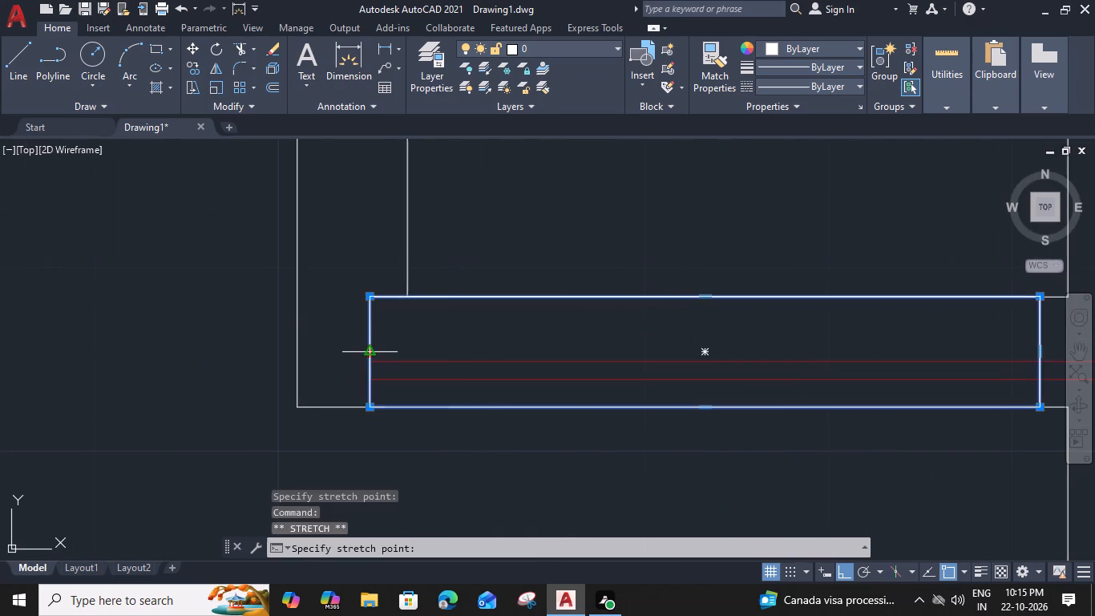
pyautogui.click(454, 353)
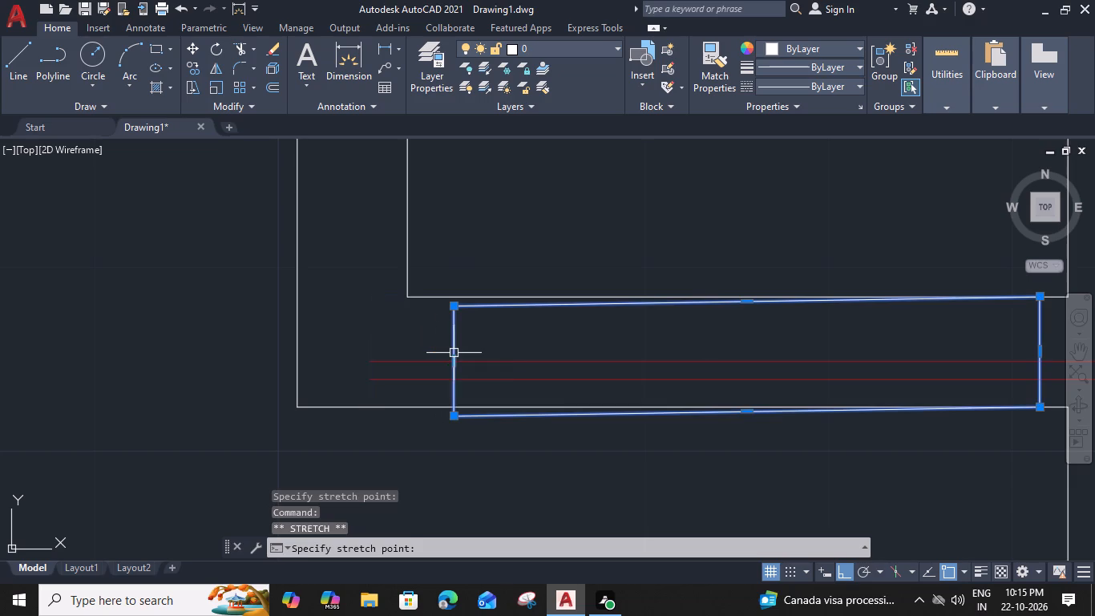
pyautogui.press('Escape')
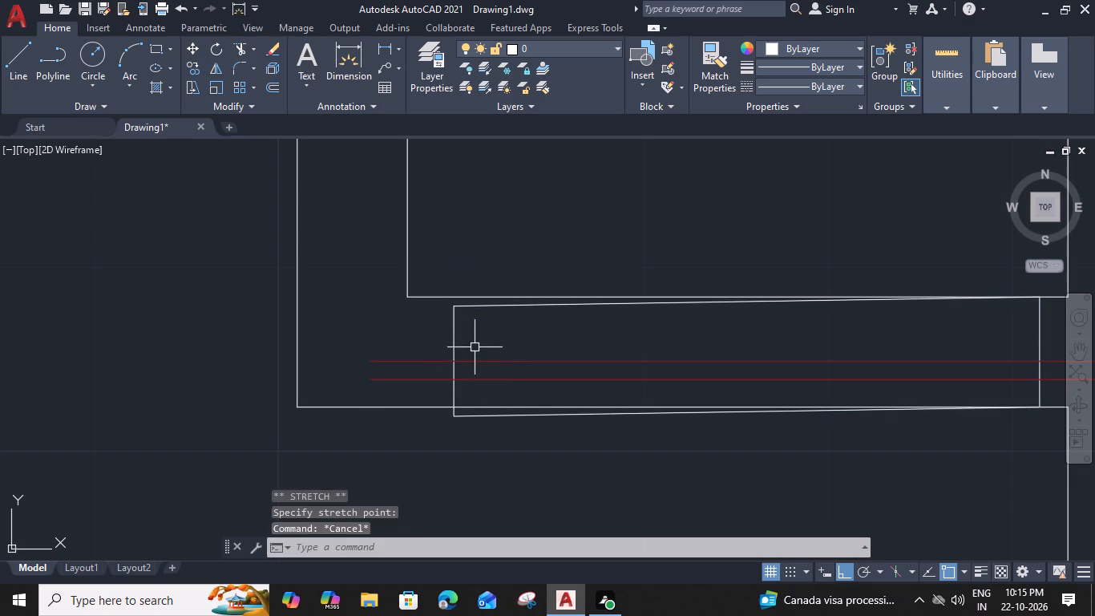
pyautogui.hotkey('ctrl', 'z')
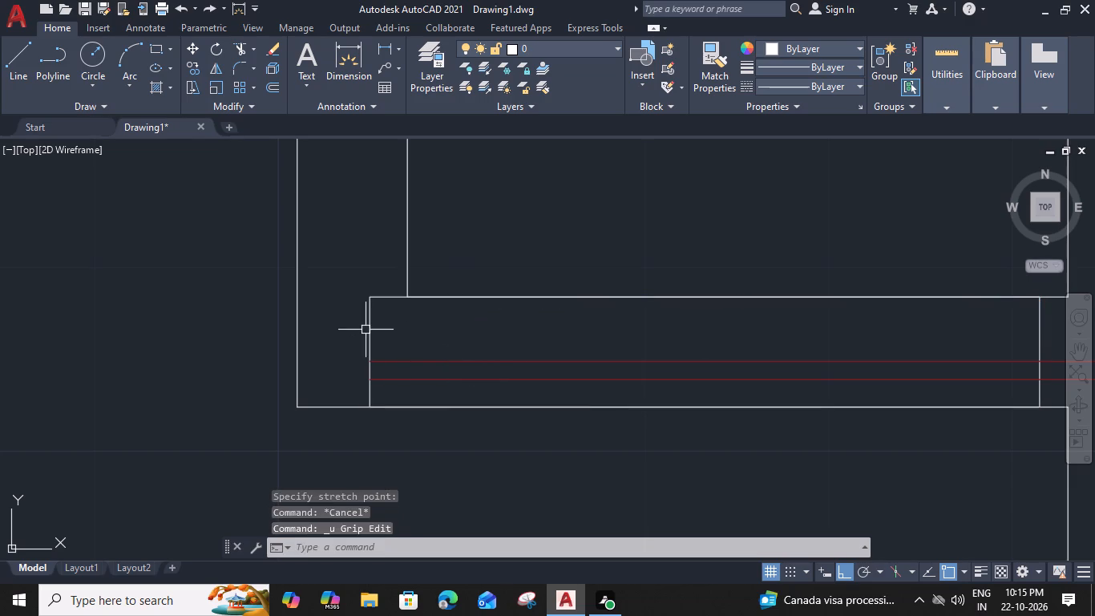
# Stretch the frame's west end straight inward so it sits clear of the recess wall corner.
pyautogui.click(373, 330)
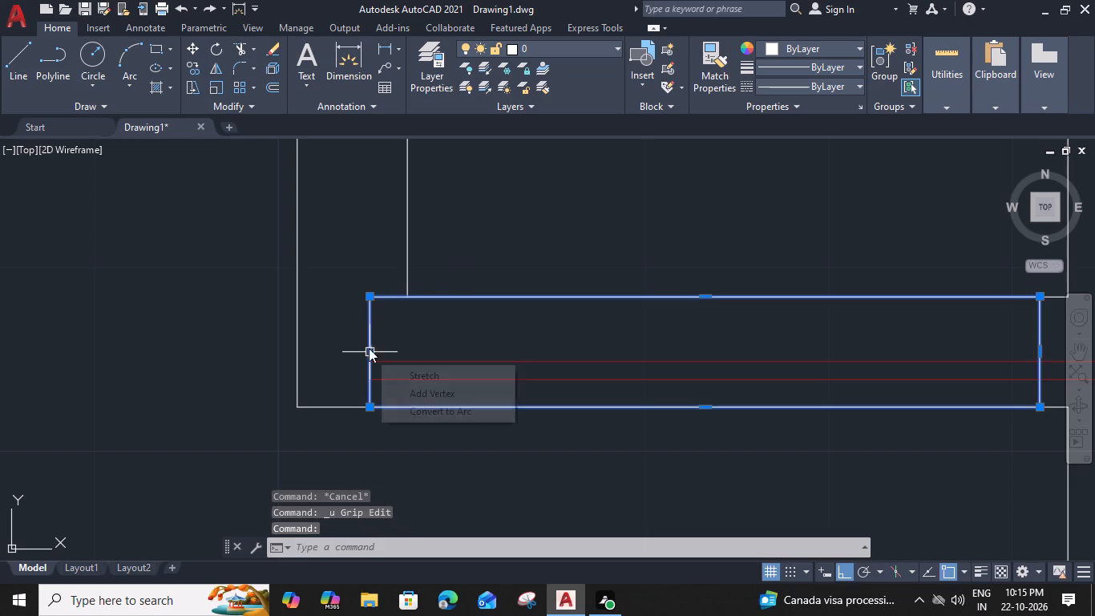
pyautogui.click(369, 348)
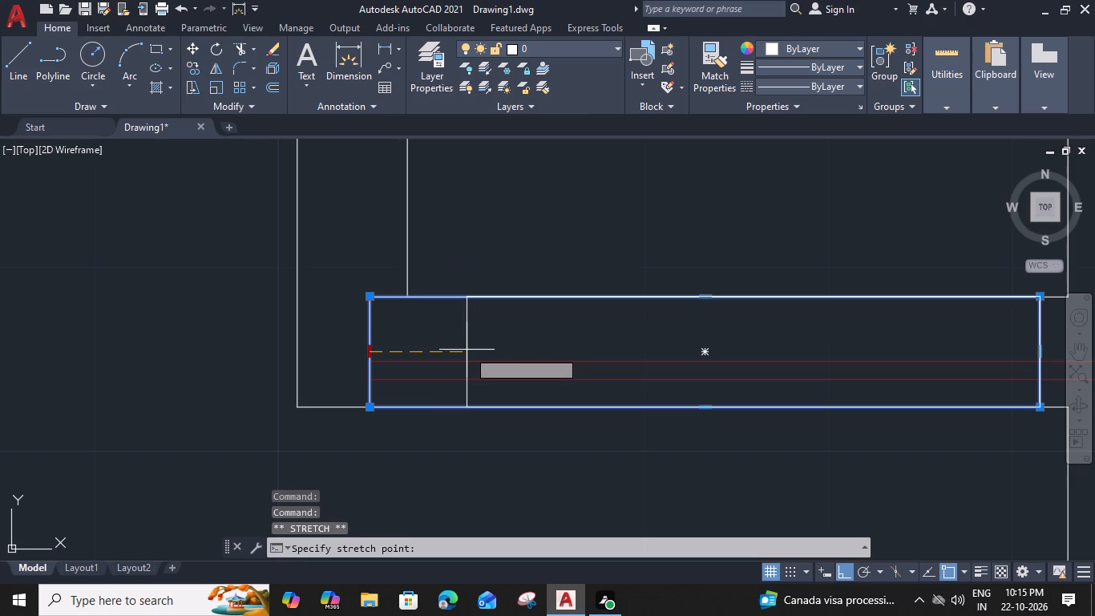
pyautogui.click(451, 347)
pyautogui.moveTo(583, 347); pyautogui.dragTo(511, 330, button='middle')
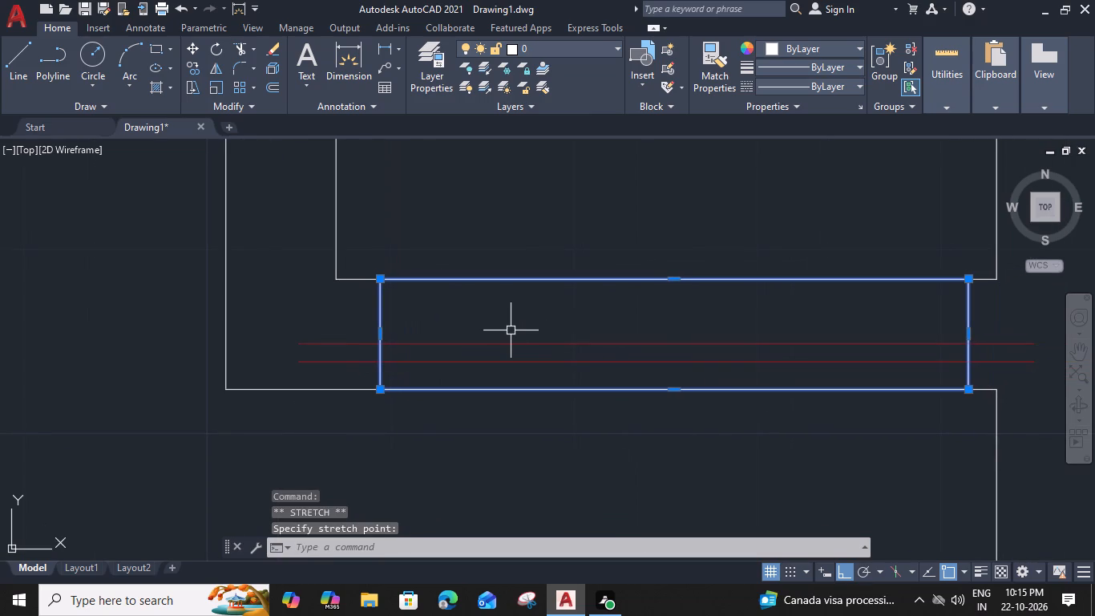
# Trim the red pane lines that extend past both ends of the window frame.
pyautogui.write('TR')
pyautogui.press('space')
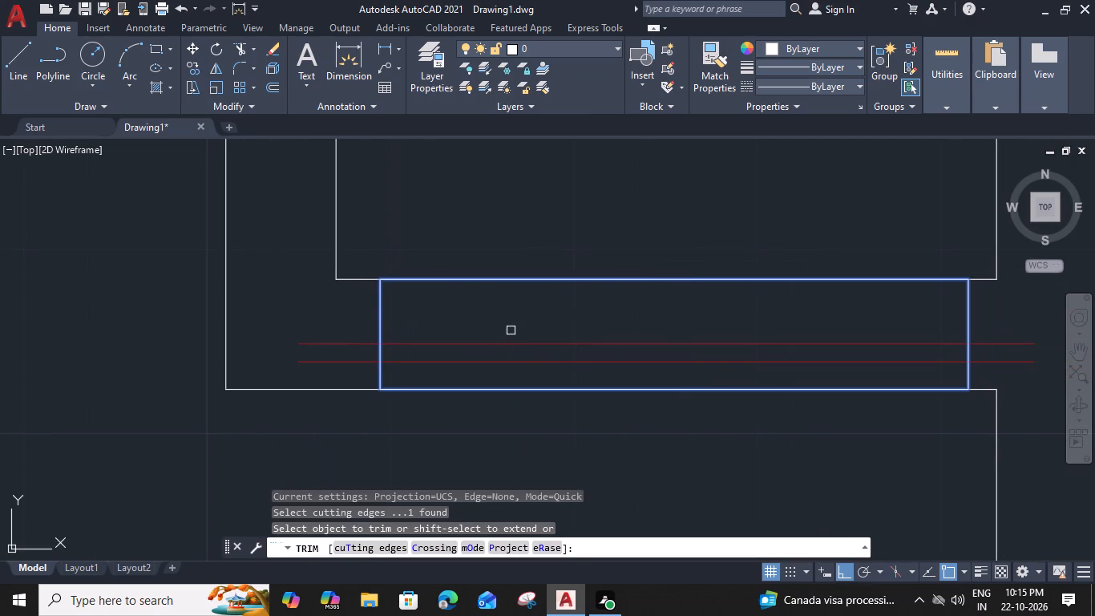
pyautogui.click(358, 371)
pyautogui.click(361, 336)
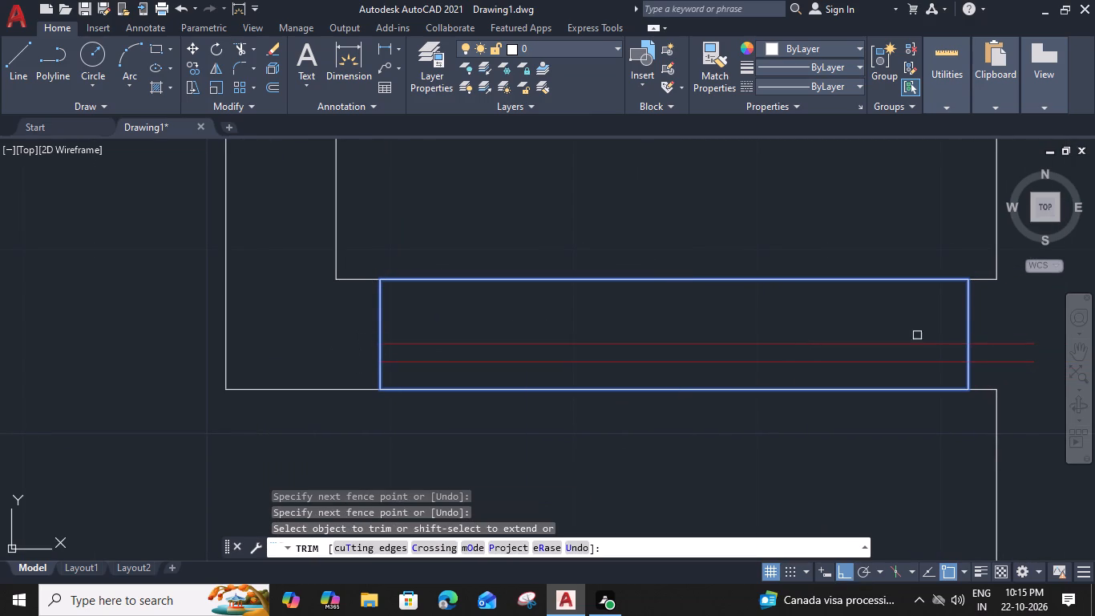
pyautogui.click(1028, 317)
pyautogui.click(992, 369)
pyautogui.press('Escape')
# Offset the inner red pane line 1" away from the porch and erase the pane line nearest the porch.
pyautogui.click(816, 344)
pyautogui.write('O 1"')
pyautogui.press('Return')
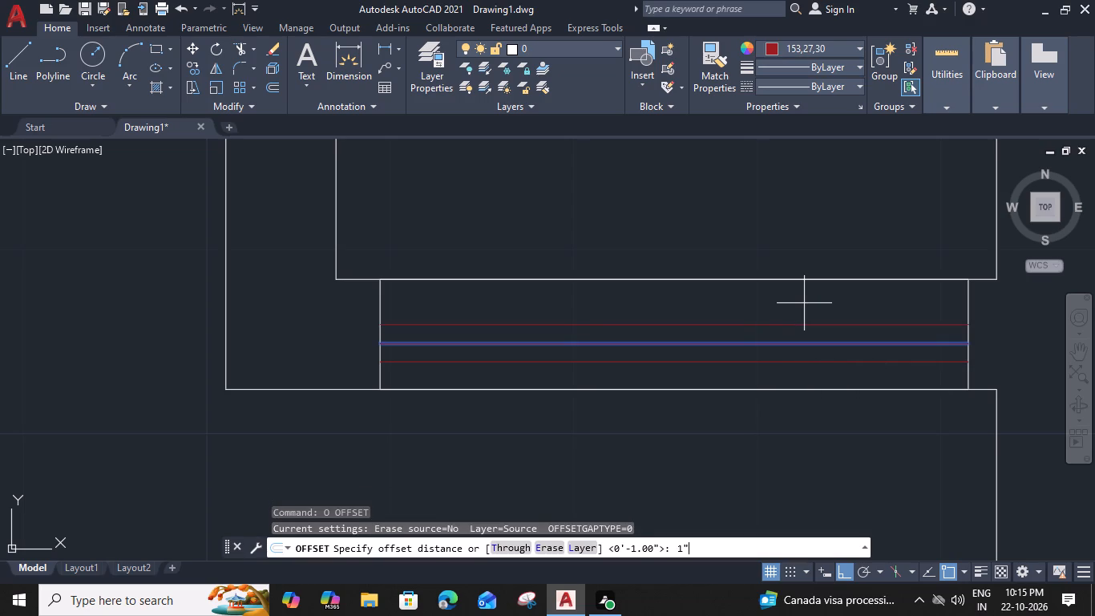
pyautogui.click(804, 290)
pyautogui.press('Escape')
pyautogui.click(829, 363)
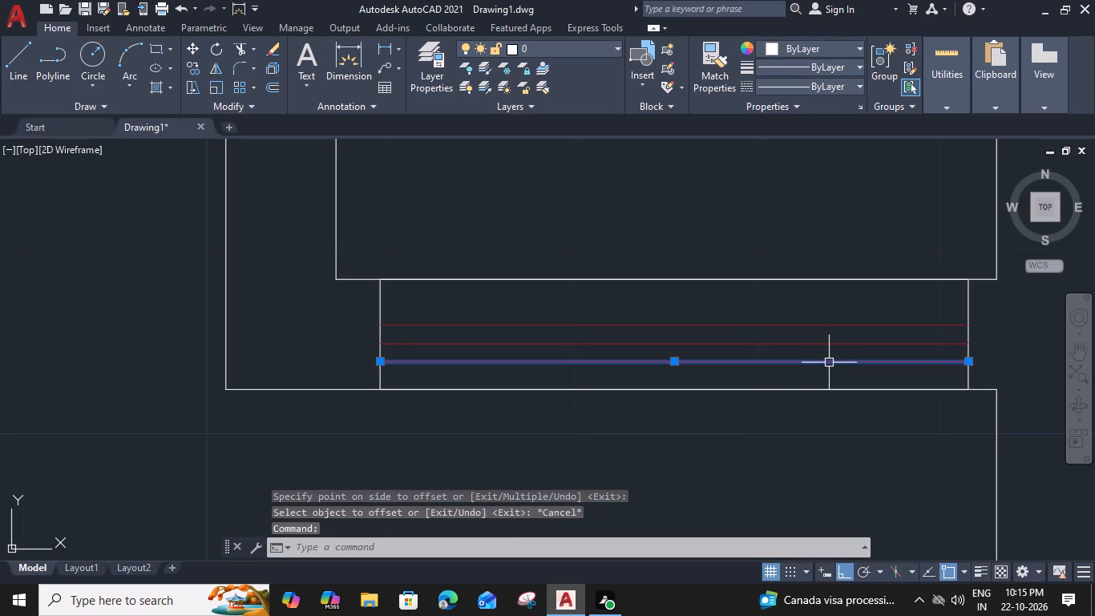
pyautogui.press('Delete')
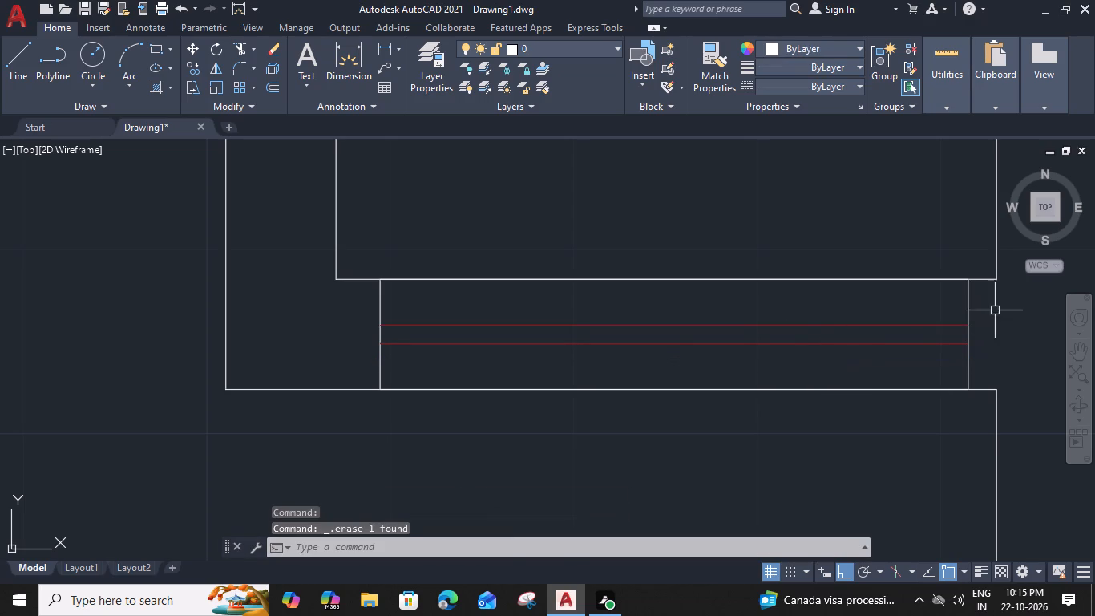
# Group the recess window's frame with its two red pane lines.
pyautogui.moveTo(995, 310); pyautogui.dragTo(954, 330)
pyautogui.click(820, 366)
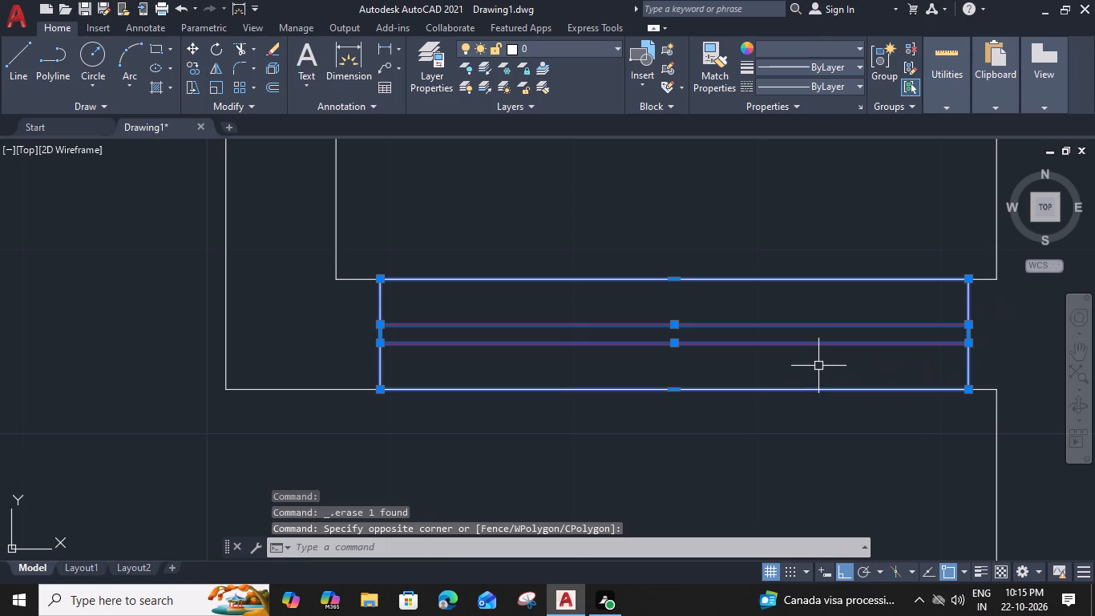
pyautogui.write('G')
pyautogui.press('space')
pyautogui.scroll(-4, 818, 366)
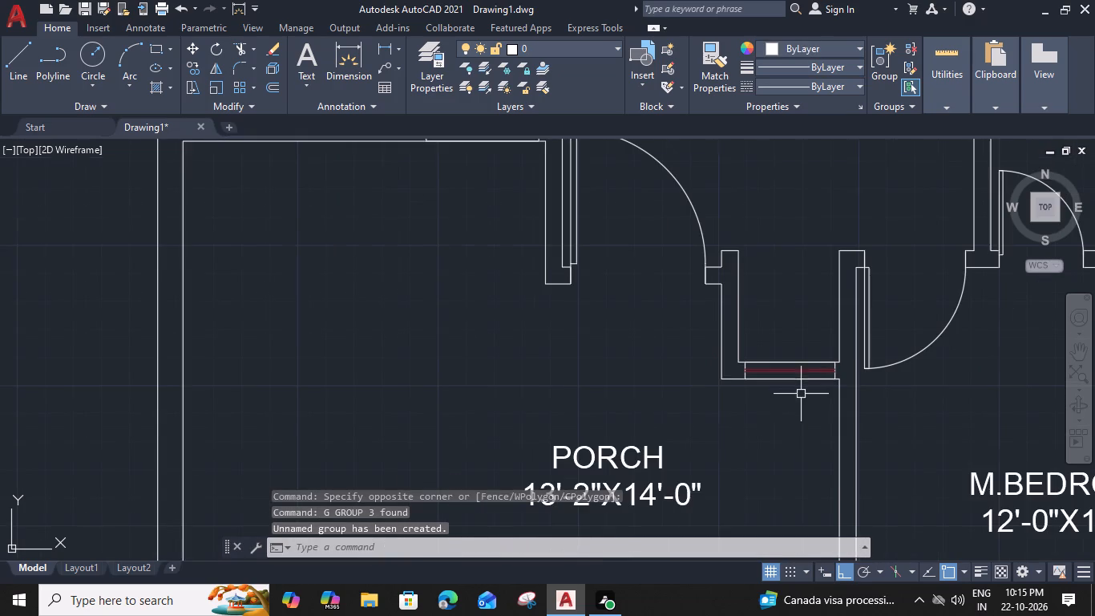
# Draw short lines across the porch's west outer wall at its two inner corners.
pyautogui.moveTo(635, 394); pyautogui.dragTo(615, 404, button='middle')
pyautogui.scroll(-2, 608, 350)
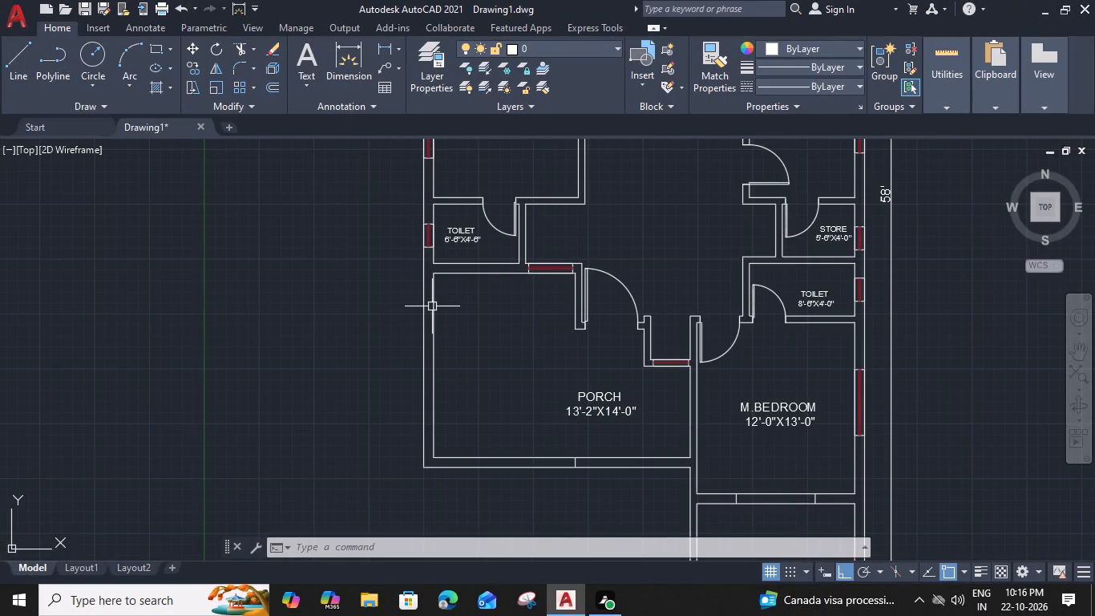
pyautogui.write('L')
pyautogui.press('space')
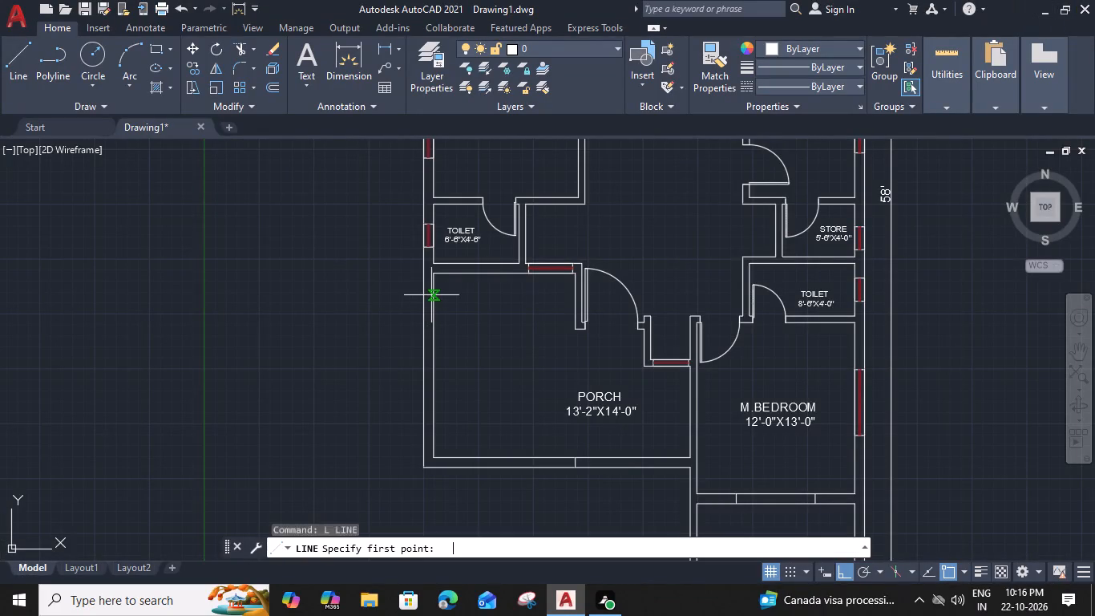
pyautogui.scroll(1, 418, 428)
pyautogui.click(438, 477)
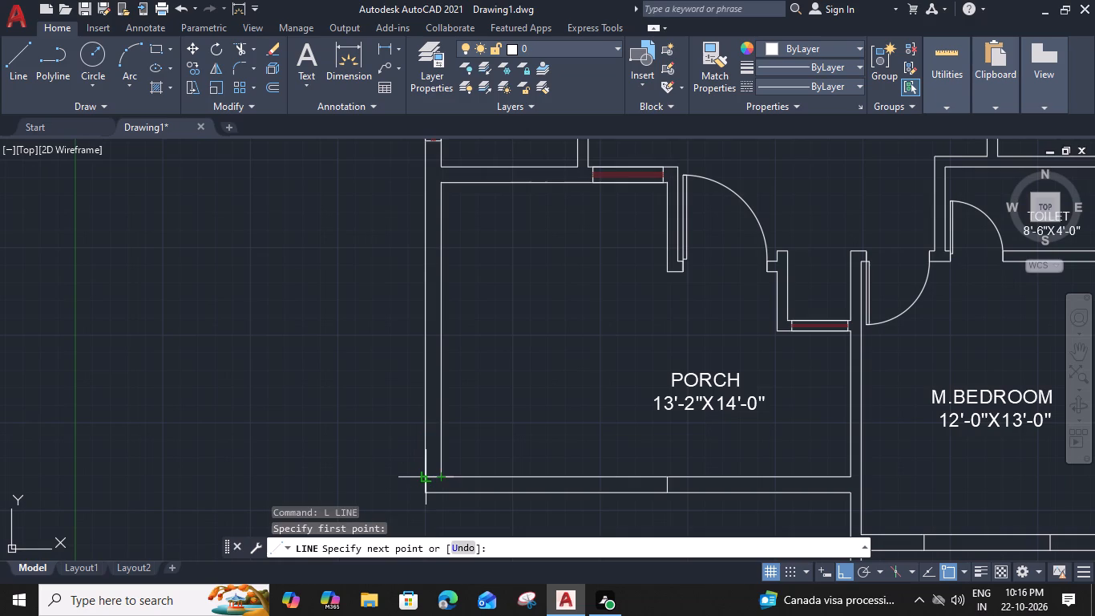
pyautogui.click(425, 478)
pyautogui.press('space')
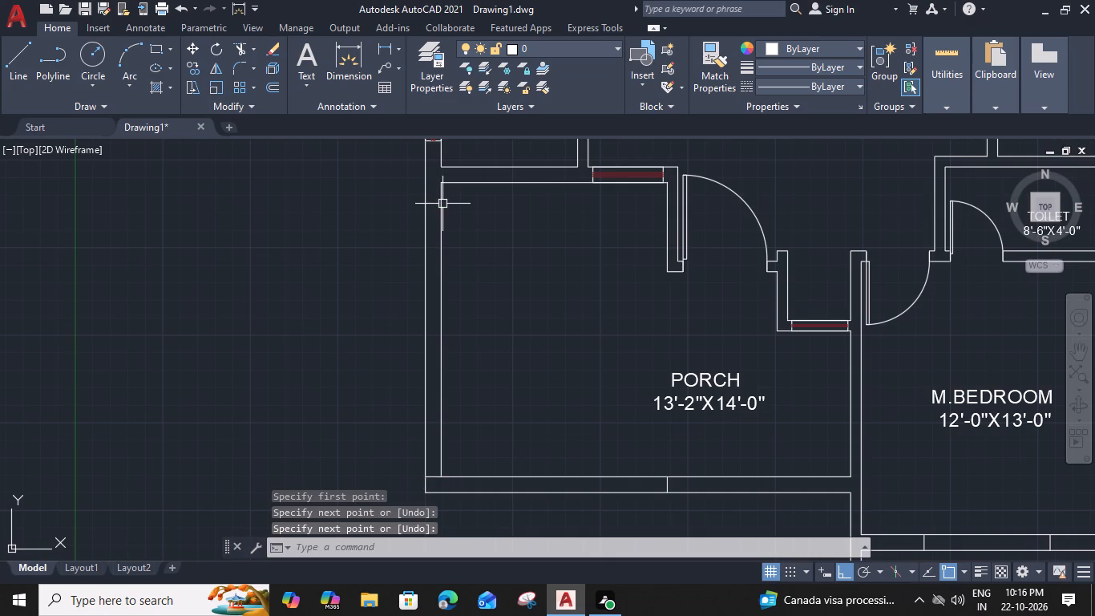
pyautogui.press('space')
pyautogui.click(440, 187)
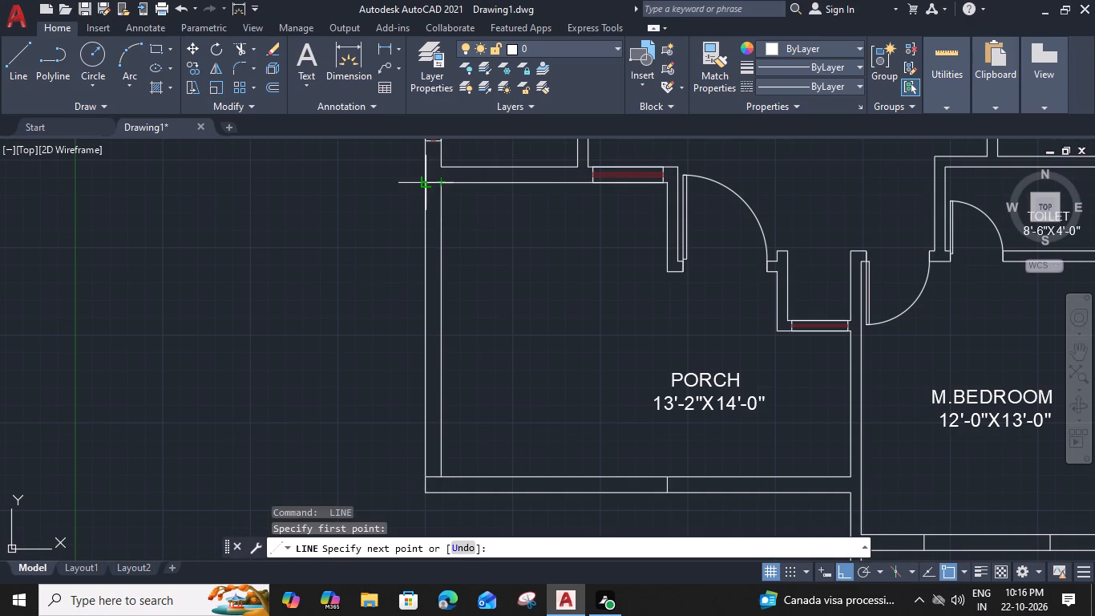
pyautogui.click(426, 185)
pyautogui.press('space')
# Offset both short lines 1' inward along the porch's west wall, then offset each resulting line another 1' inward.
pyautogui.click(436, 184)
pyautogui.write('O')
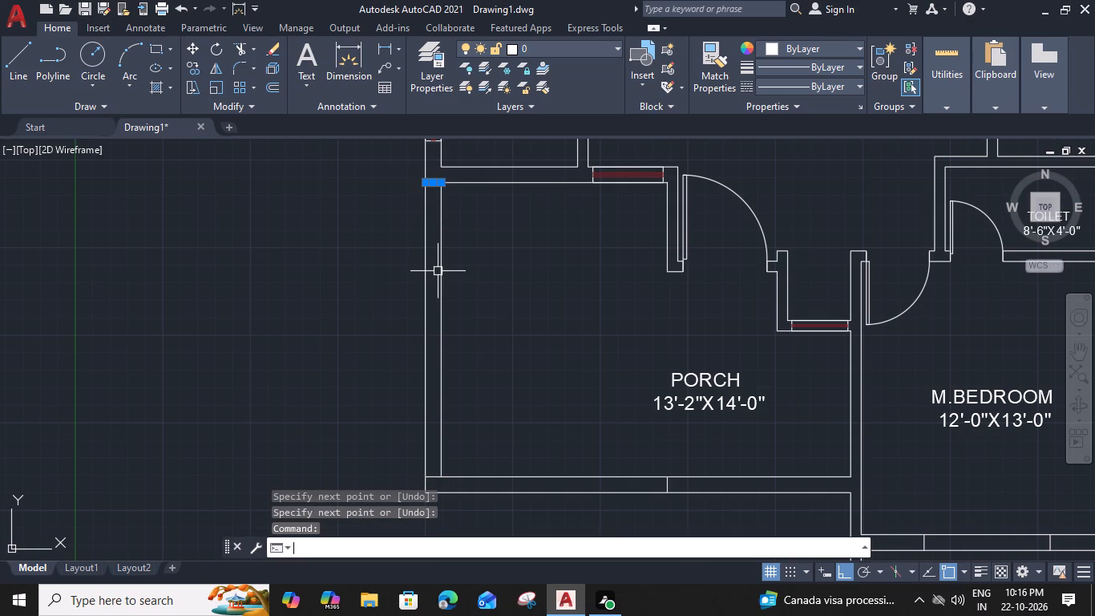
pyautogui.press('space')
pyautogui.write("1'")
pyautogui.press('space')
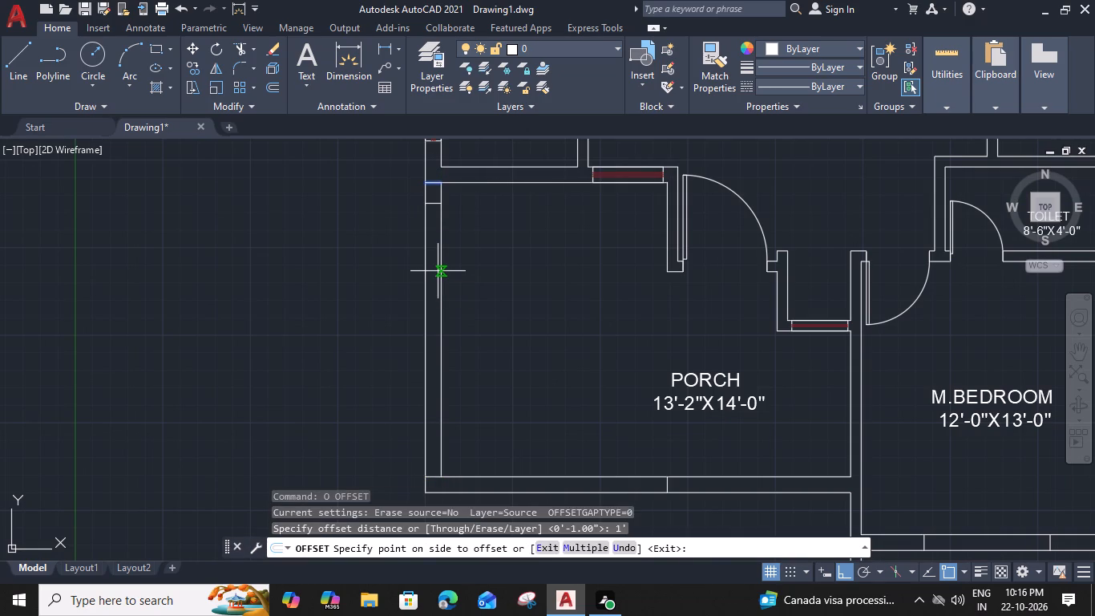
pyautogui.click(420, 298)
pyautogui.click(432, 479)
pyautogui.click(426, 412)
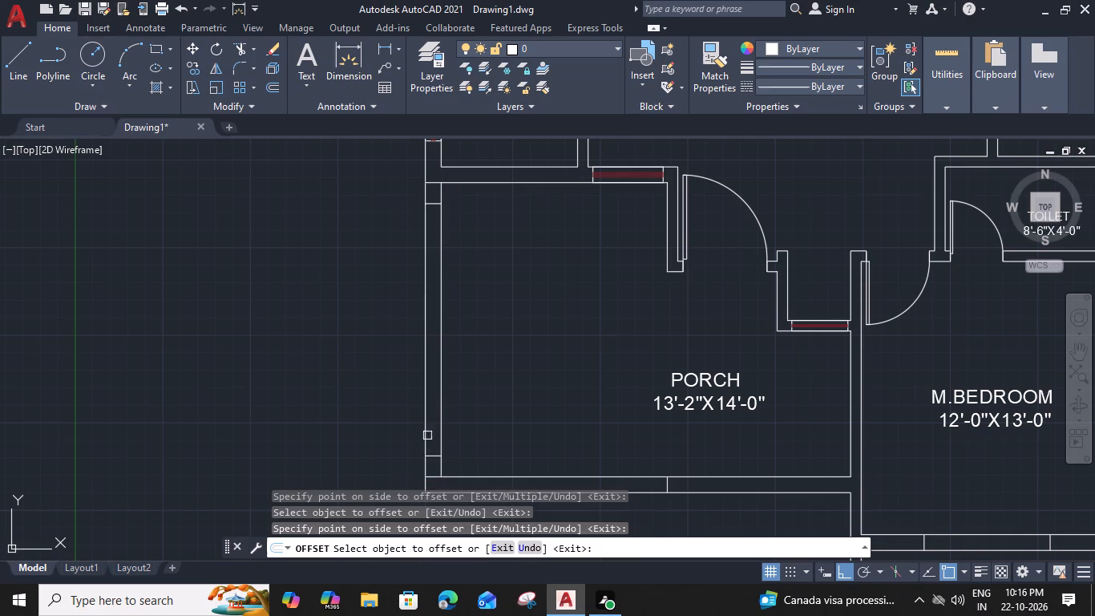
pyautogui.moveTo(434, 456); pyautogui.dragTo(434, 448)
pyautogui.click(434, 386)
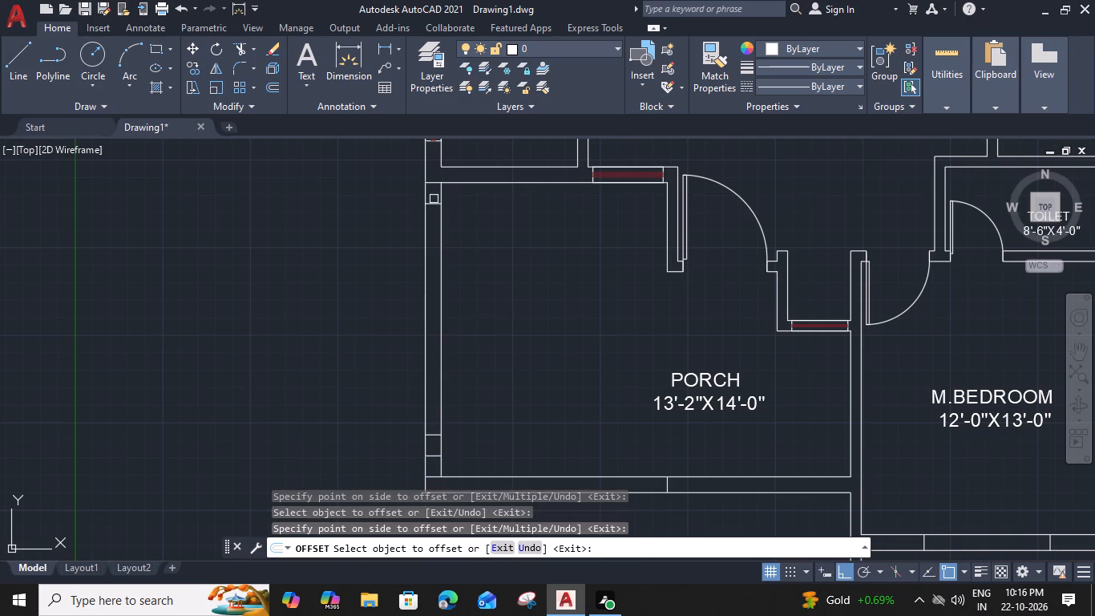
pyautogui.click(434, 204)
pyautogui.click(434, 271)
pyautogui.press('Escape')
# Trim away the surplus short lines across the porch's west wall, keeping only the two innermost ones as the opening's ends.
pyautogui.write('TR')
pyautogui.press('space')
pyautogui.click(434, 173)
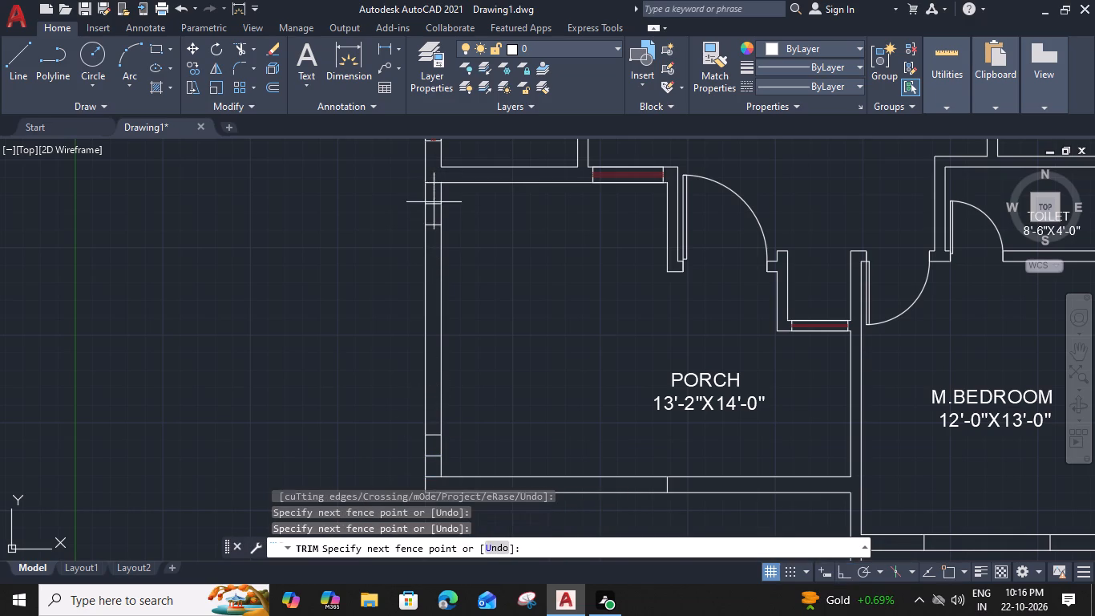
pyautogui.click(434, 204)
pyautogui.click(435, 488)
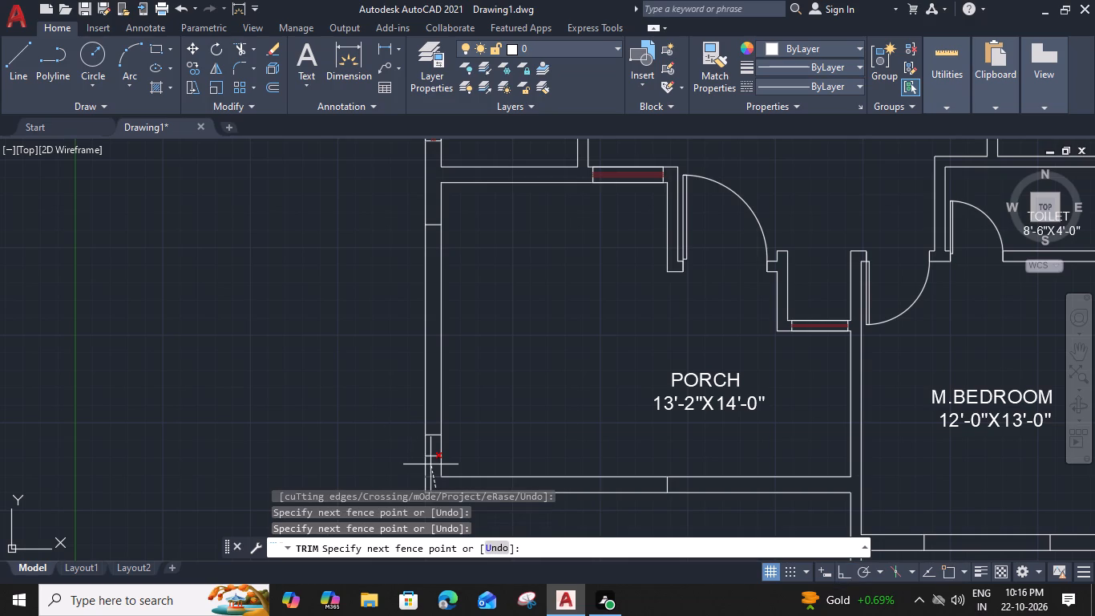
pyautogui.click(433, 452)
pyautogui.press('Escape')
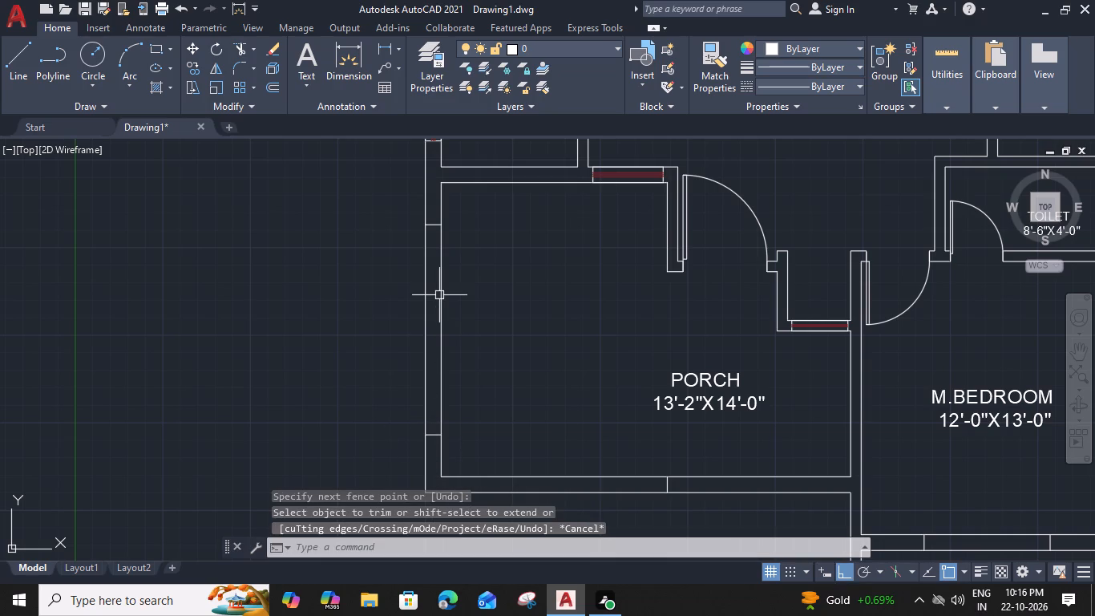
# Draw a line along the middle of the porch's west wall, joining the midpoints of the two short end lines.
pyautogui.write('L')
pyautogui.press('space')
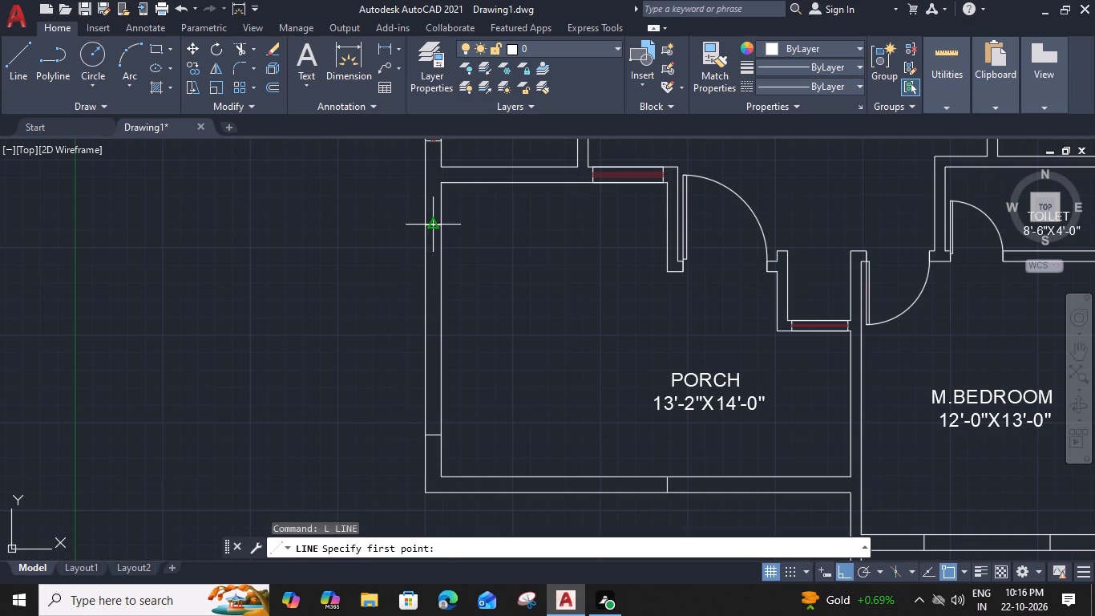
pyautogui.click(430, 224)
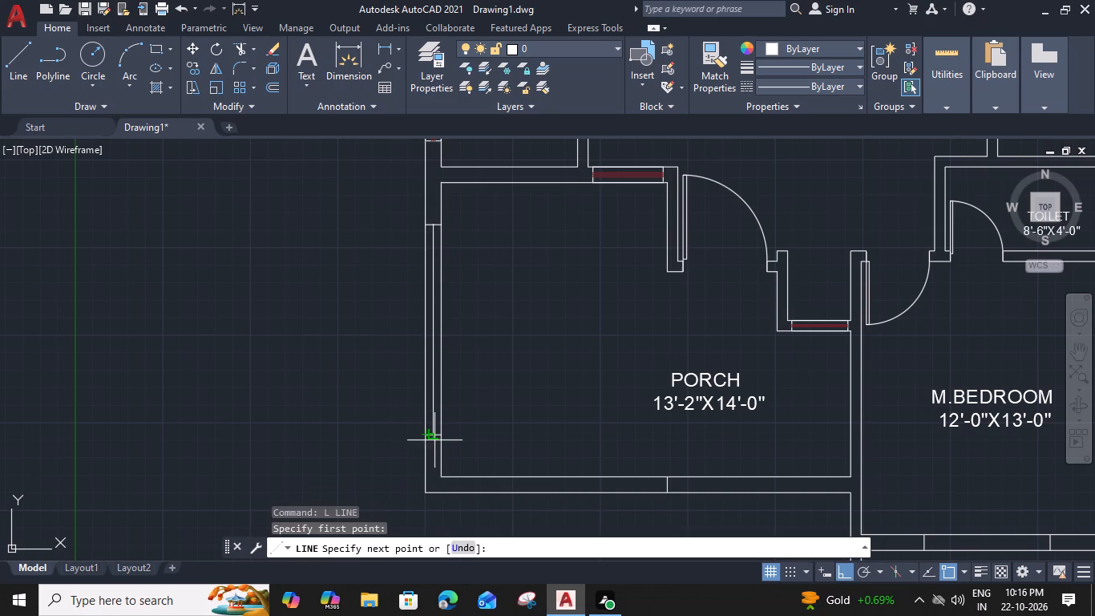
pyautogui.click(434, 439)
pyautogui.press('space')
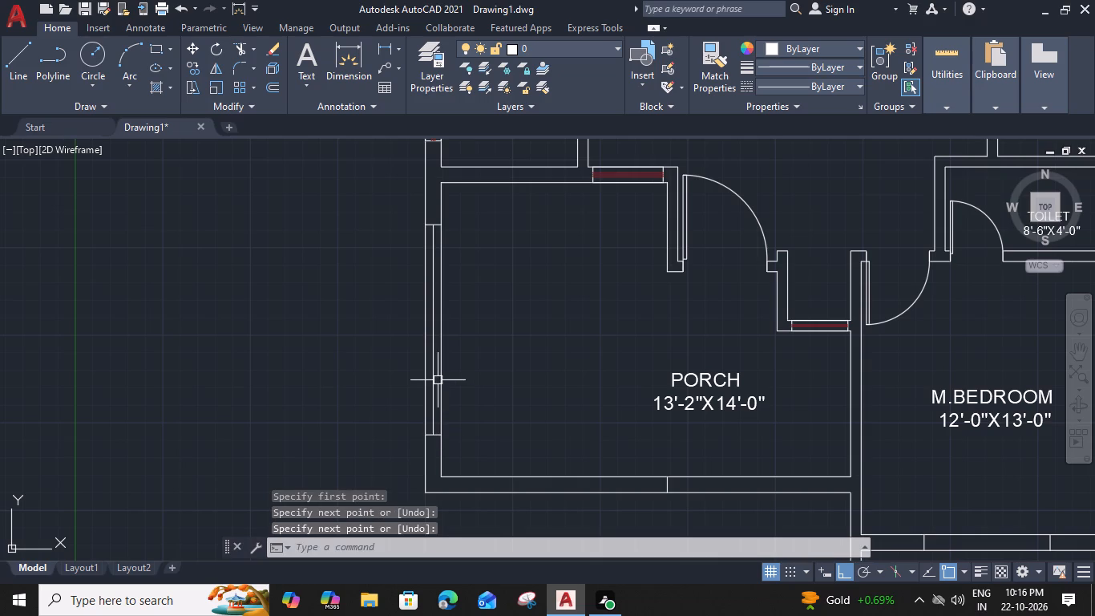
# Offset the west wall opening's middle line 1" to both sides.
pyautogui.click(434, 371)
pyautogui.write('O 1')
pyautogui.hotkey('shift', '"')
pyautogui.press('Return')
pyautogui.click(495, 386)
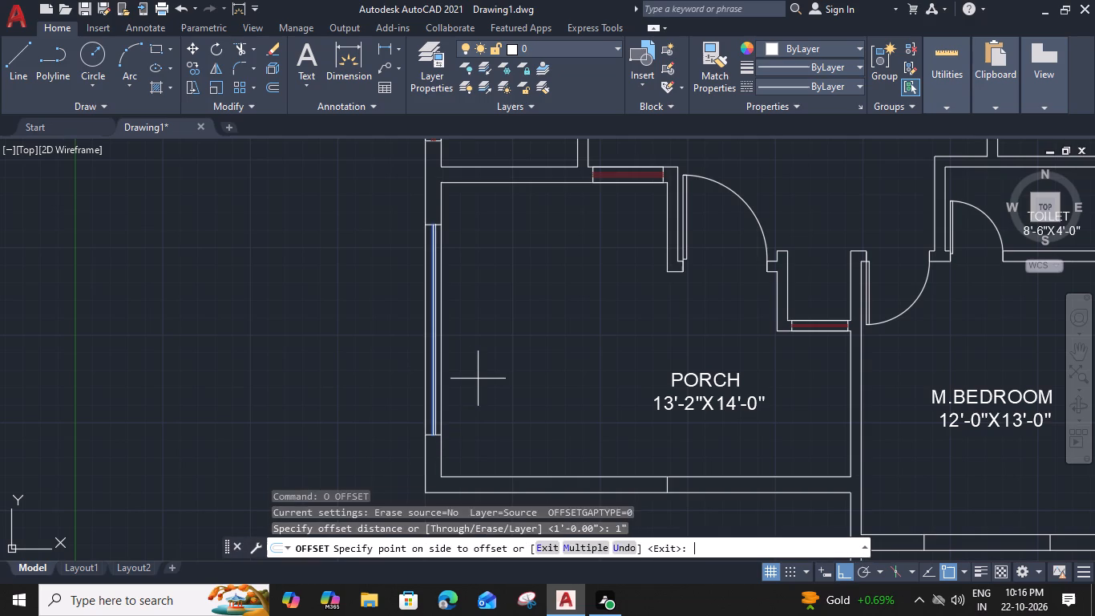
pyautogui.scroll(2, 427, 318)
pyautogui.click(437, 334)
pyautogui.click(408, 336)
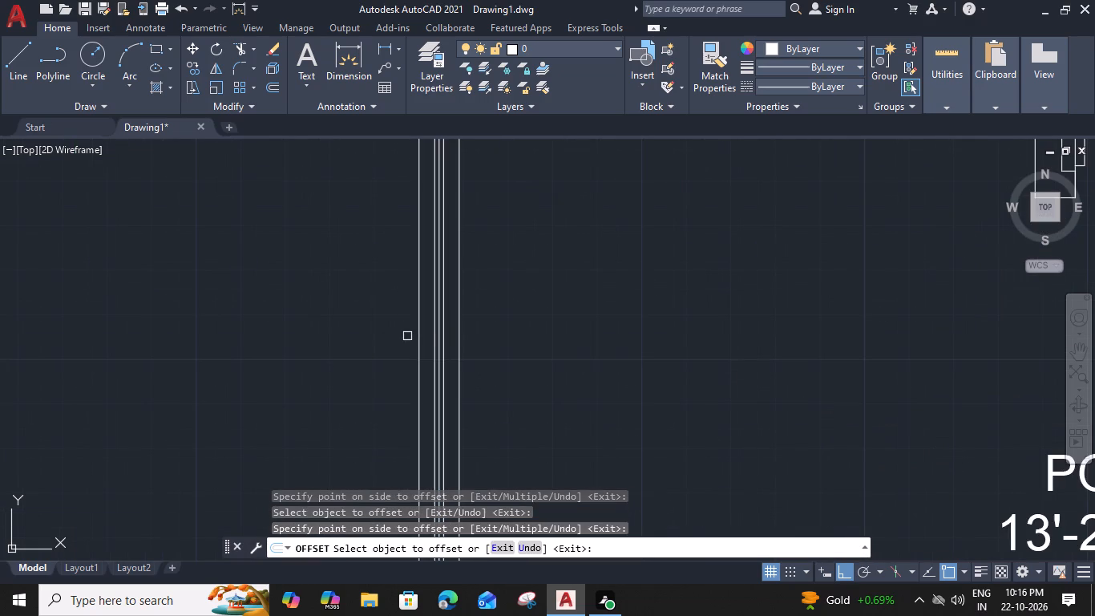
pyautogui.press('Escape')
# Colour the west window's three pane lines dark red (153,27,30) and group them.
pyautogui.click(450, 320)
pyautogui.click(434, 347)
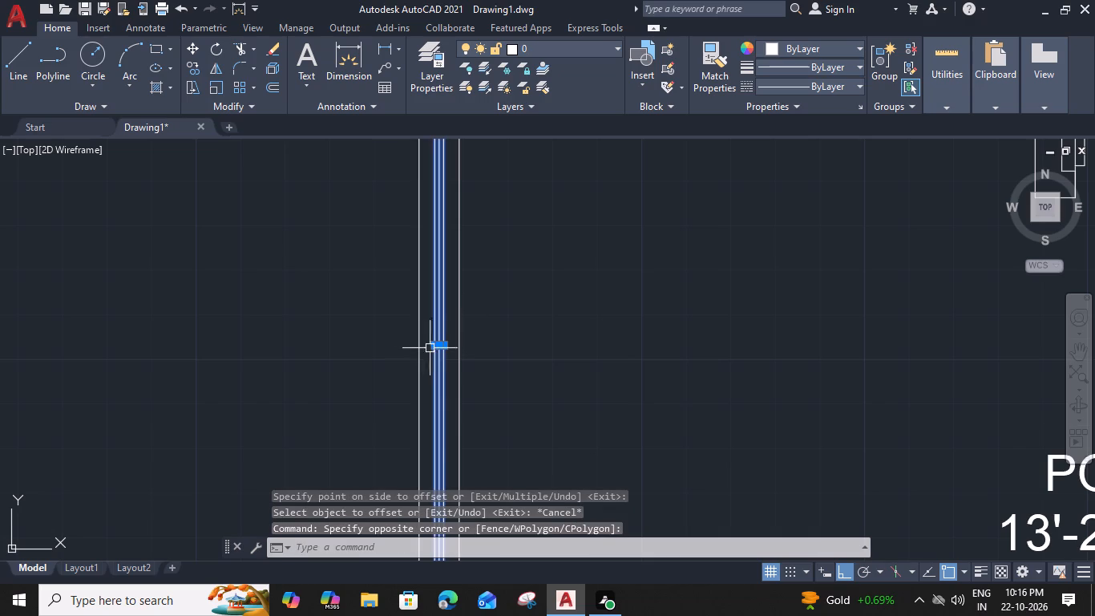
pyautogui.click(858, 48)
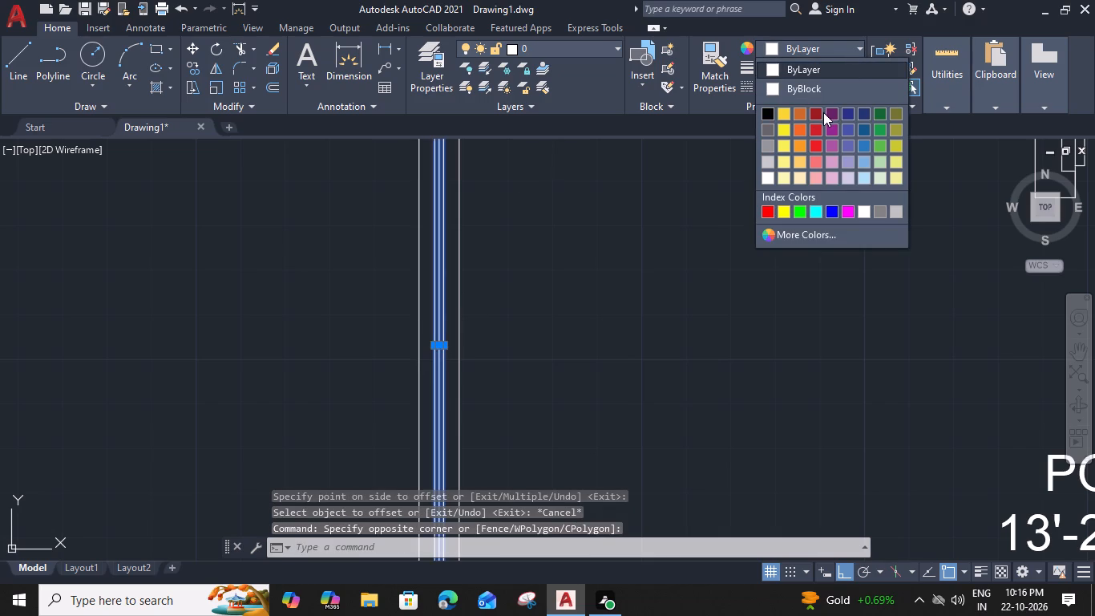
pyautogui.click(819, 112)
pyautogui.press('g')
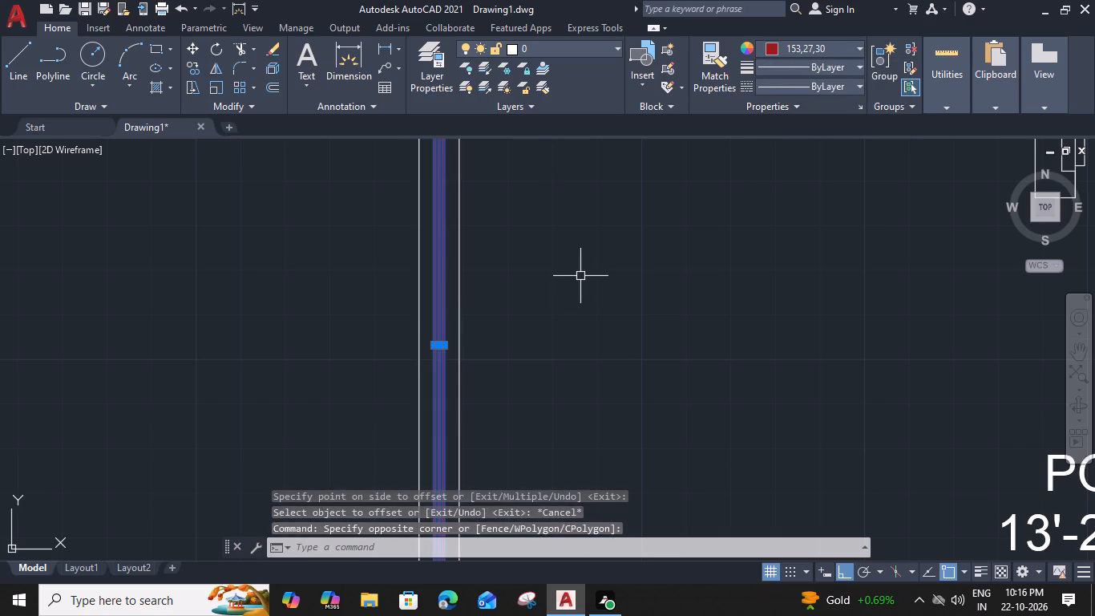
pyautogui.press('space')
# Draw a short line across the porch's south outer wall at its inner southwest corner.
pyautogui.scroll(-3, 580, 275)
pyautogui.moveTo(579, 310); pyautogui.dragTo(523, 207, button='middle')
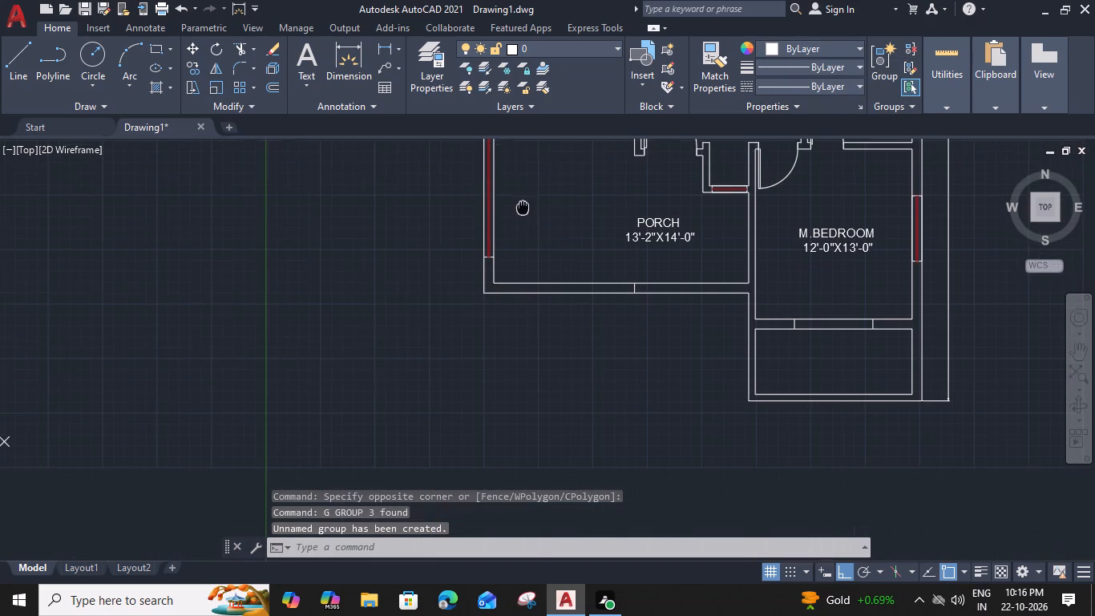
pyautogui.moveTo(523, 207); pyautogui.dragTo(523, 206, button='middle')
pyautogui.scroll(1, 468, 313)
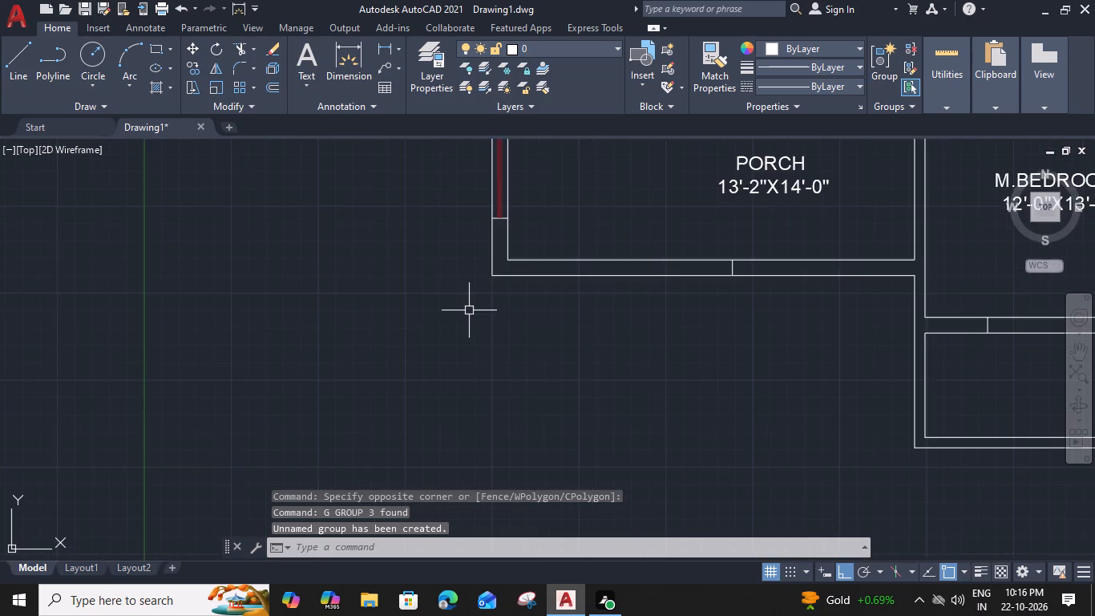
pyautogui.scroll(1, 469, 310)
pyautogui.write('L')
pyautogui.press('space')
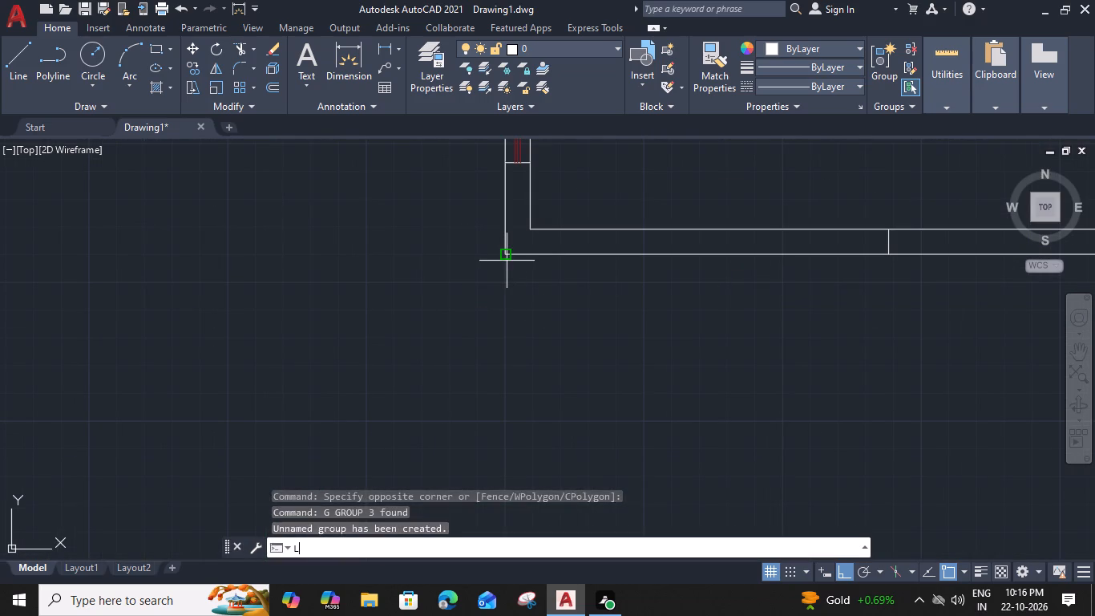
pyautogui.click(531, 231)
pyautogui.click(531, 253)
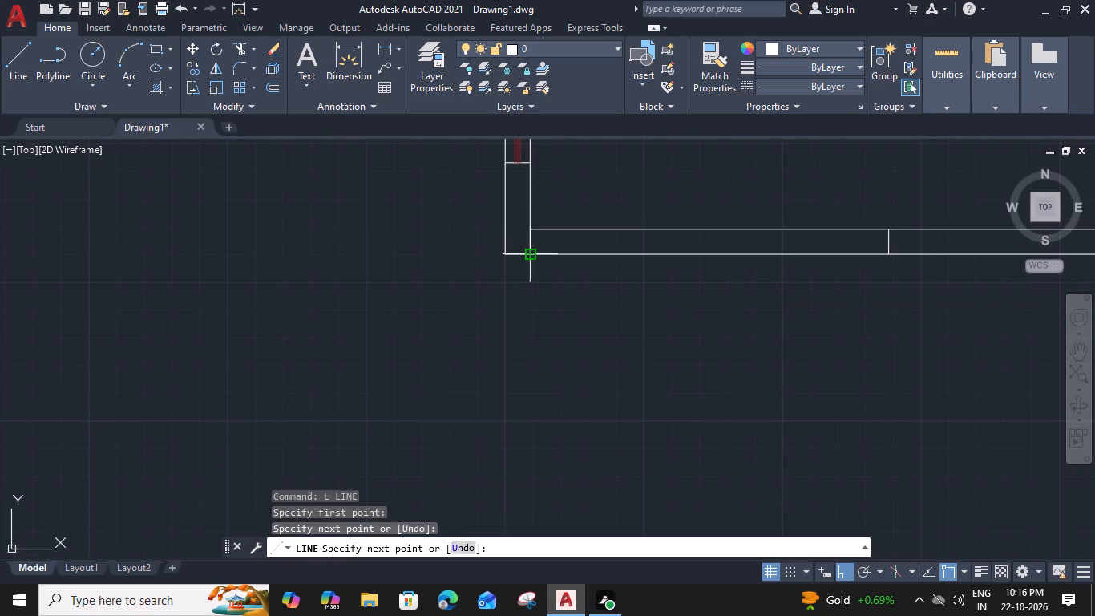
pyautogui.press('space')
# Offset the short corner line 2' east along the porch's south wall and erase the original.
pyautogui.click(531, 239)
pyautogui.write("O 2'")
pyautogui.press('space')
pyautogui.click(627, 246)
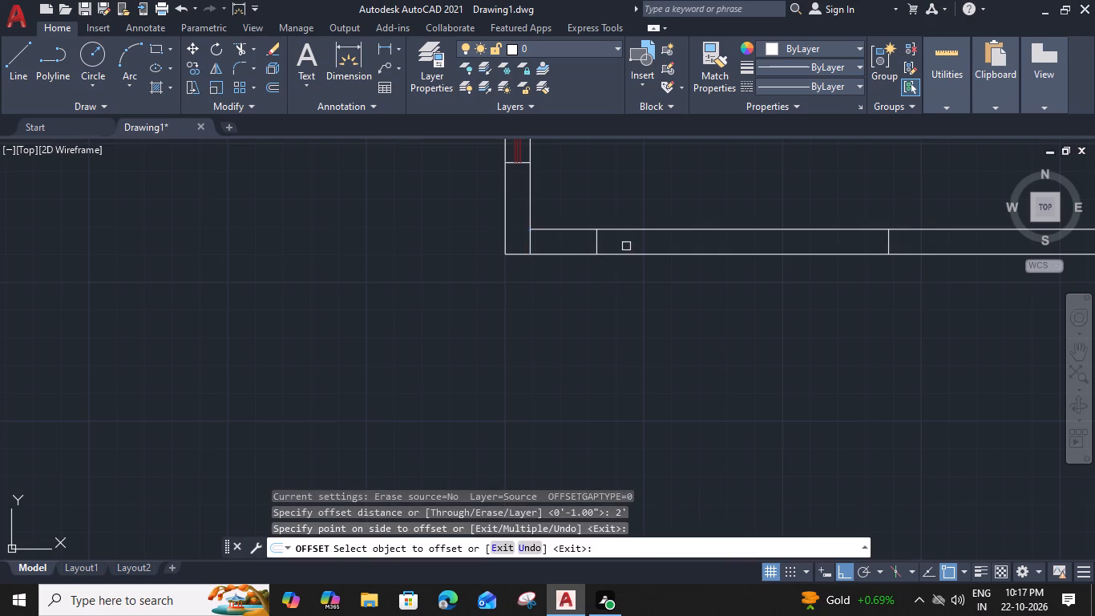
pyautogui.press('Escape')
pyautogui.click(530, 242)
pyautogui.press('Delete')
pyautogui.press('Home')
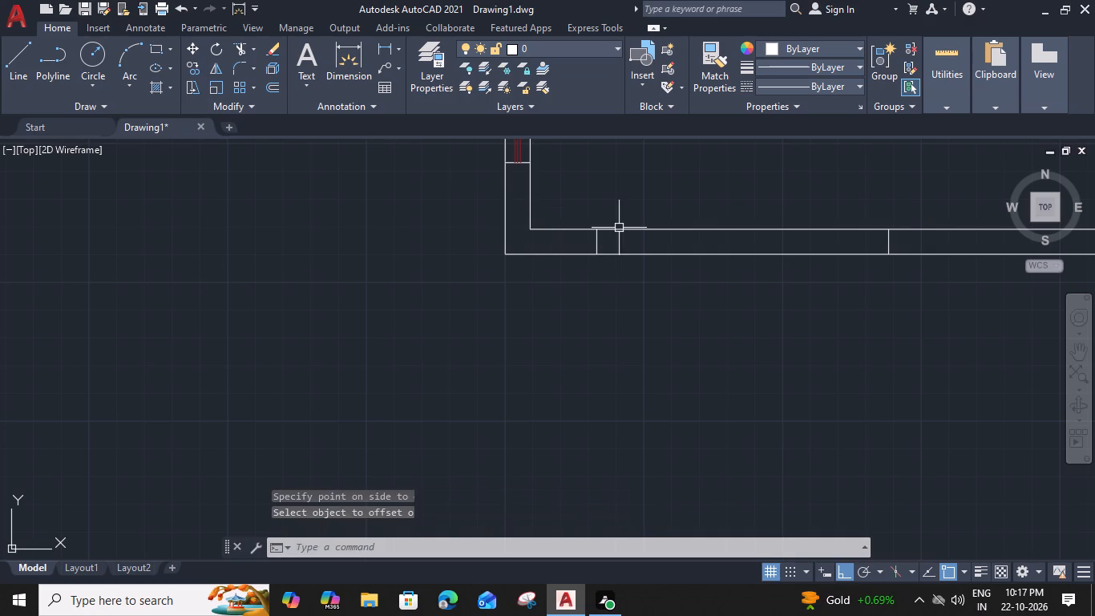
# Measure the distance between the two short lines across the porch's south wall.
pyautogui.press('m')
pyautogui.press('e')
pyautogui.press('a')
pyautogui.press('space')
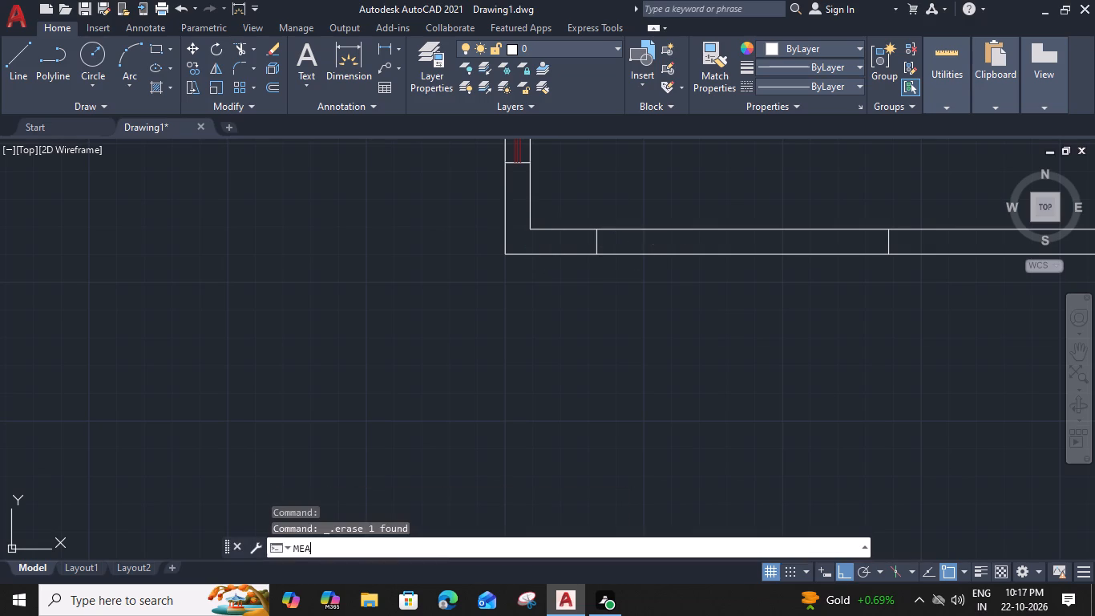
pyautogui.press('Escape')
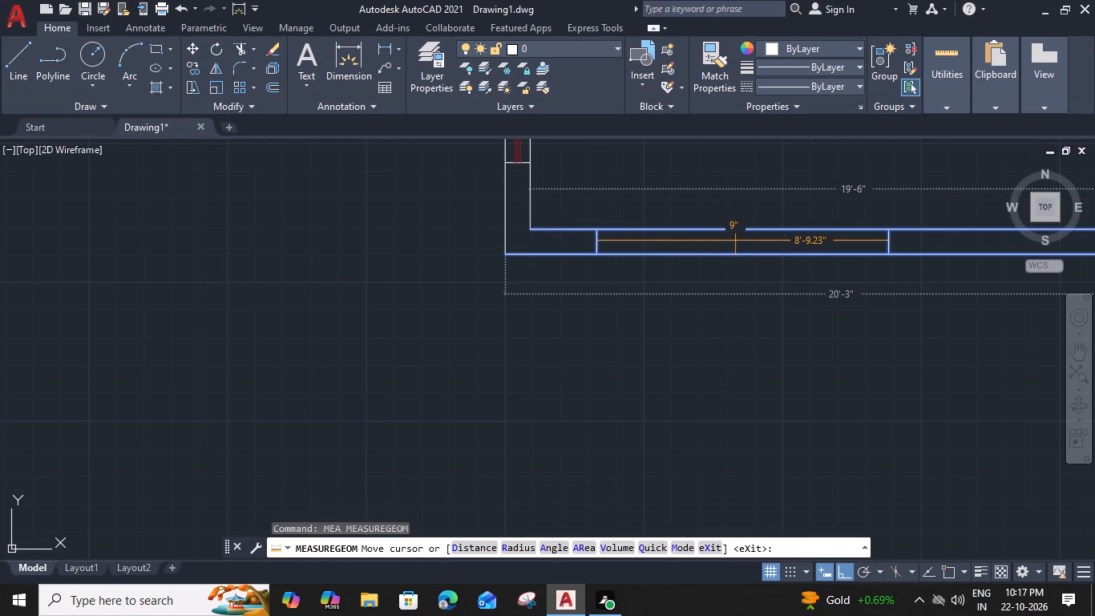
# Offset the east end line of the porch's south opening 1' further east and erase the original line.
pyautogui.moveTo(734, 245); pyautogui.dragTo(451, 285, button='middle')
pyautogui.click(608, 278)
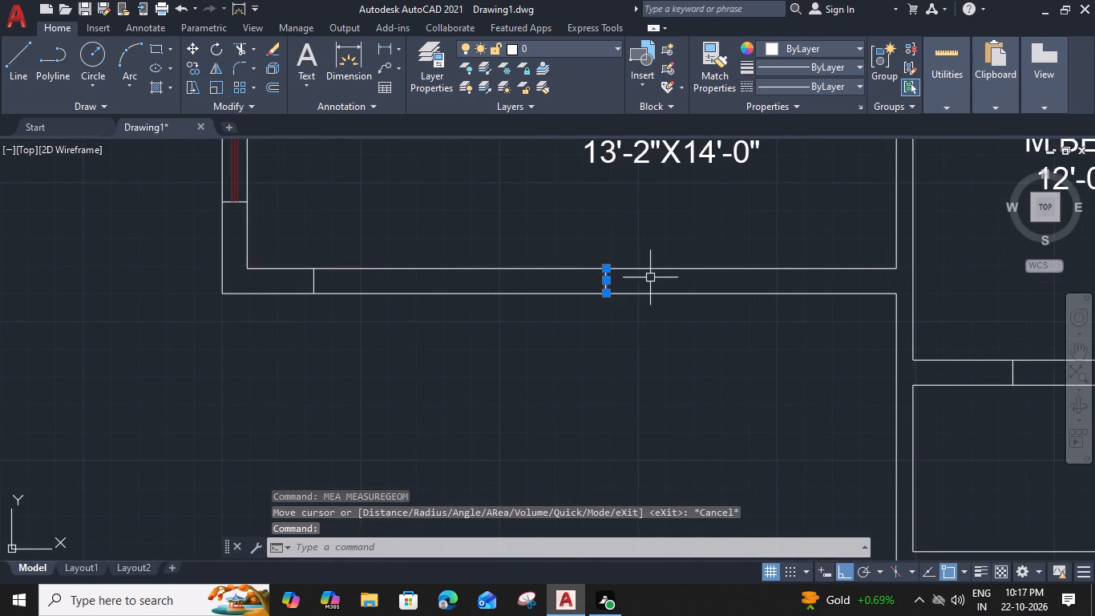
pyautogui.press('o')
pyautogui.press('space')
pyautogui.press('1')
pyautogui.write("'")
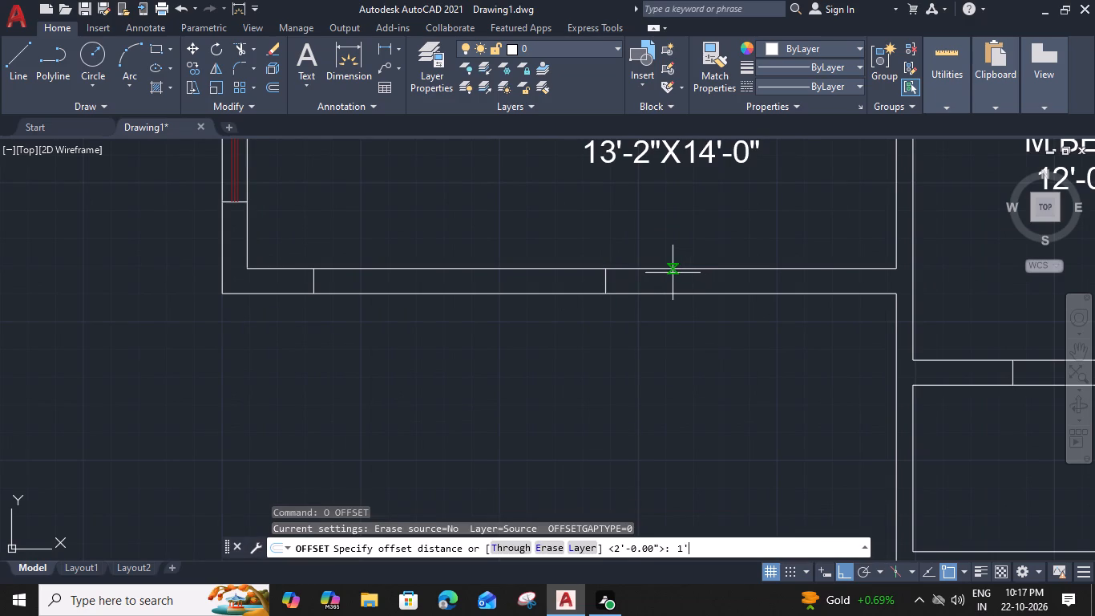
pyautogui.press('space')
pyautogui.click(693, 278)
pyautogui.press('Escape')
pyautogui.moveTo(620, 278); pyautogui.dragTo(607, 281)
pyautogui.click(557, 286)
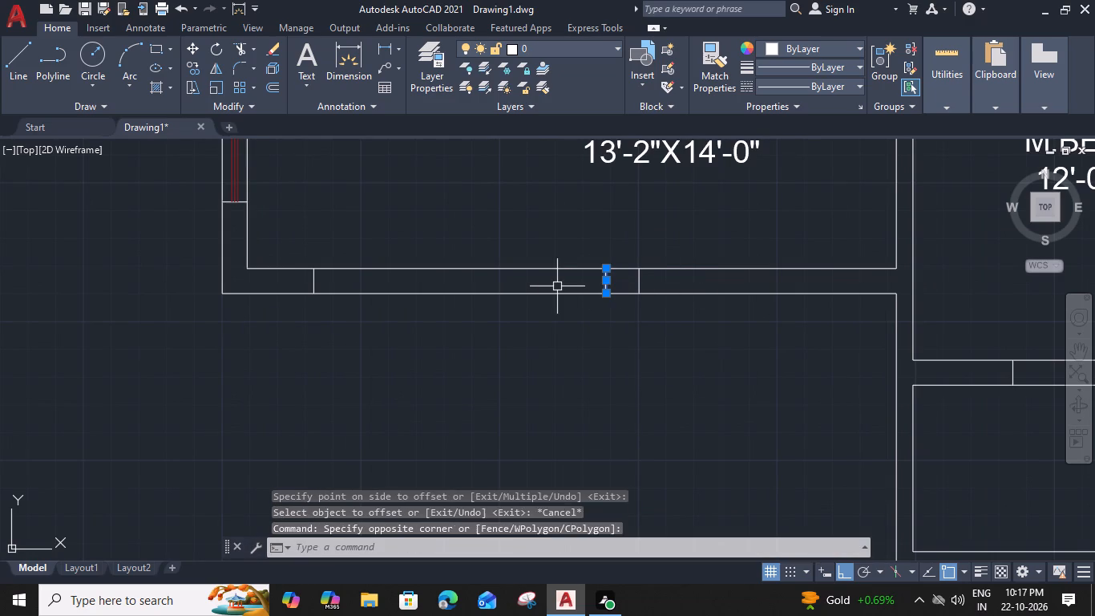
pyautogui.press('Delete')
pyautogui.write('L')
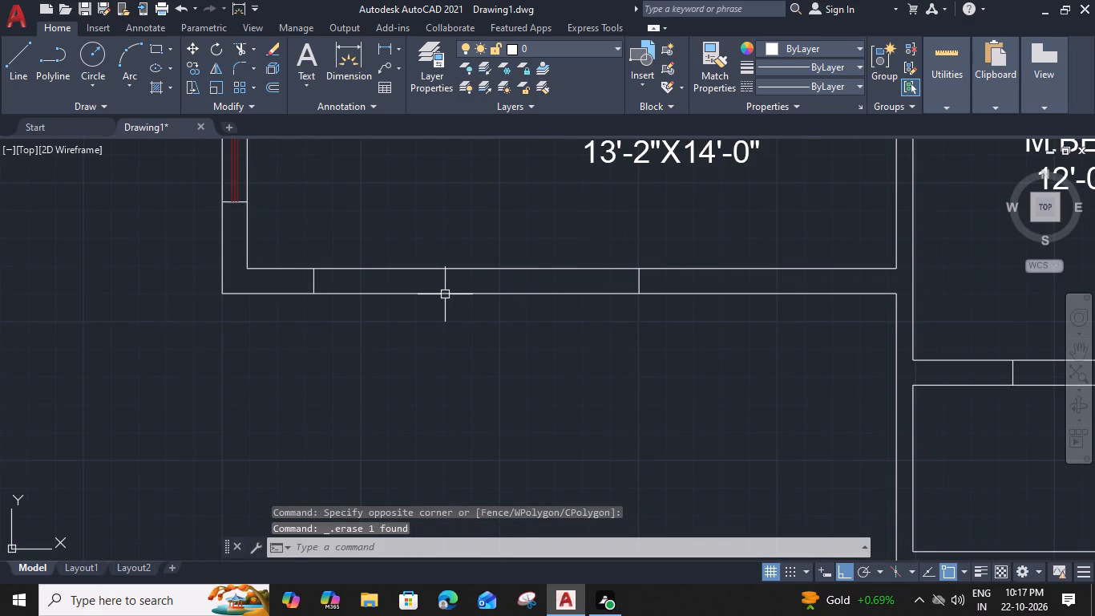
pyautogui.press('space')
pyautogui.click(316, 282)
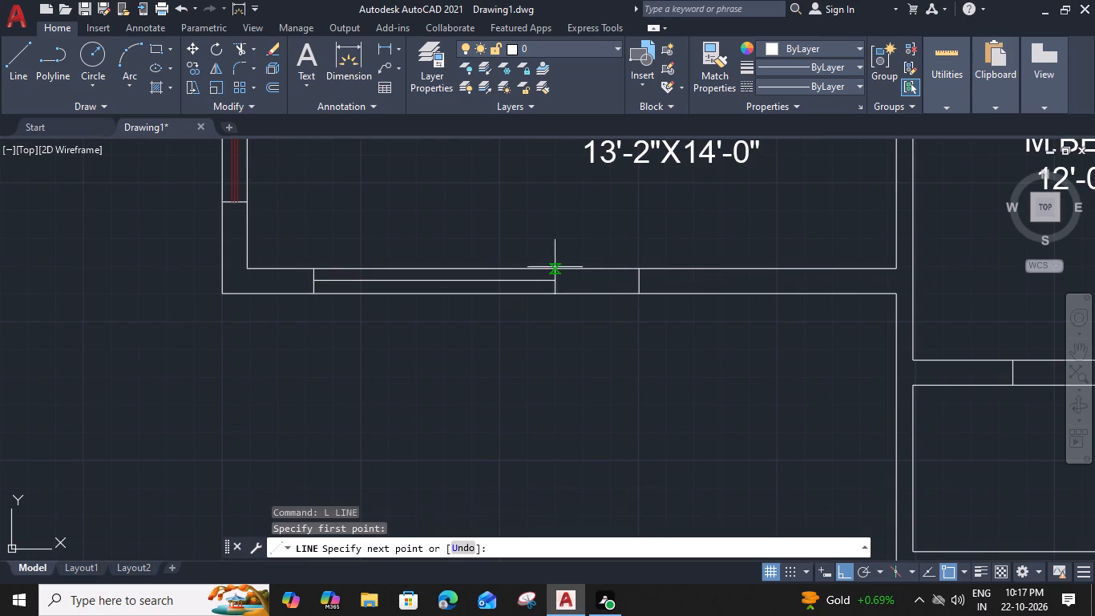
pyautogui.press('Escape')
# Draw two crossing diagonals between opposite corners of the opening in the porch's south wall.
pyautogui.press('l')
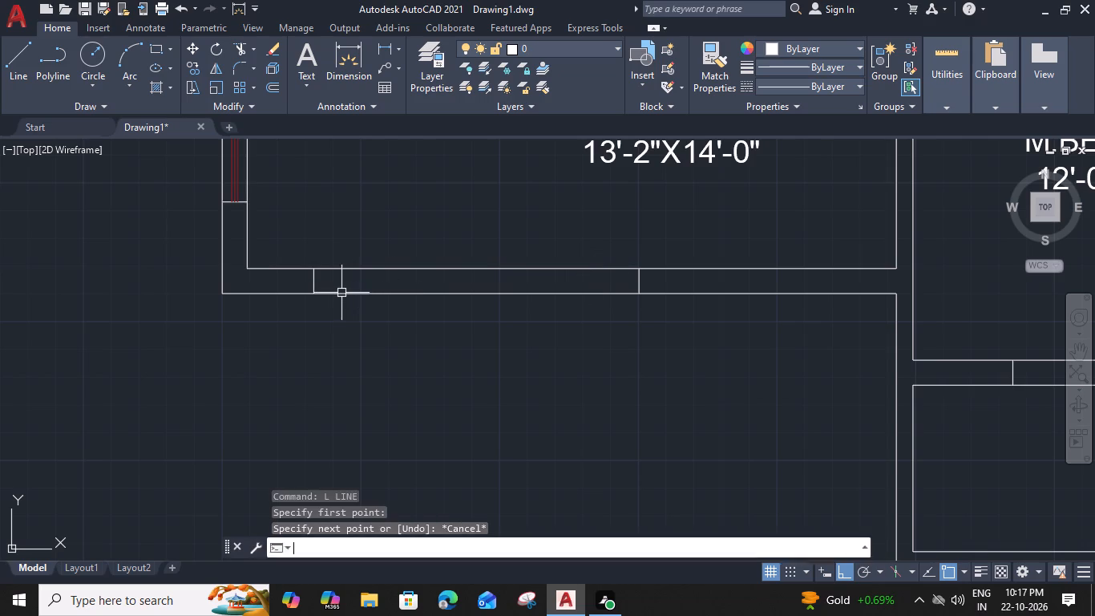
pyautogui.press('space')
pyautogui.click(316, 295)
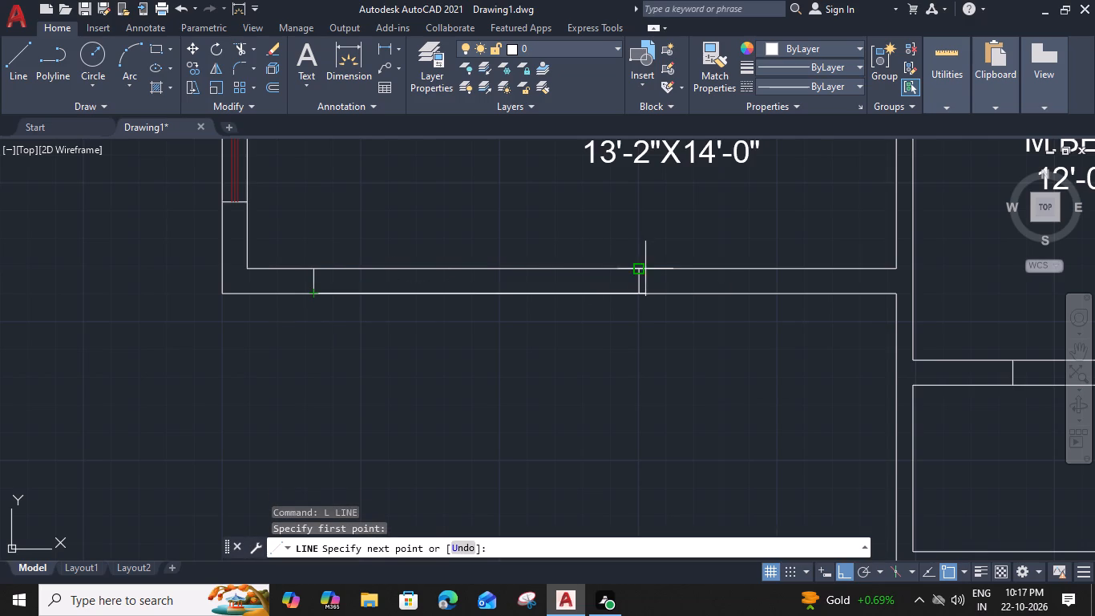
pyautogui.click(643, 269)
pyautogui.press('space')
pyautogui.press('space')
pyautogui.moveTo(637, 296); pyautogui.dragTo(616, 296)
pyautogui.click(315, 269)
pyautogui.press('space')
# Colour the two crossing diagonals in the porch's south opening dark red (153,27,30).
pyautogui.scroll(2, 448, 282)
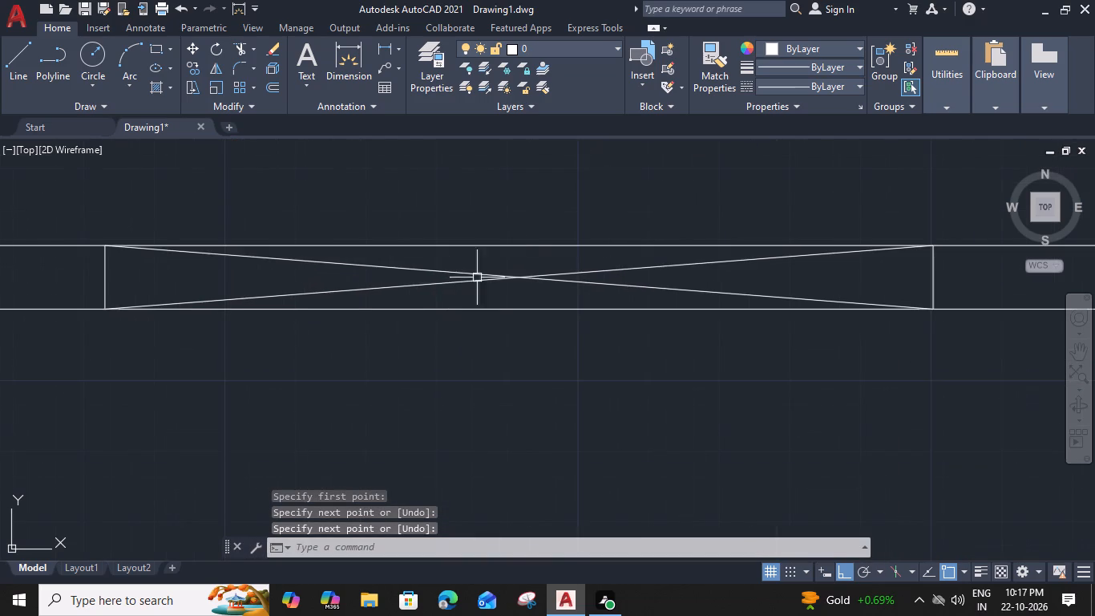
pyautogui.click(537, 261)
pyautogui.click(497, 294)
pyautogui.click(855, 45)
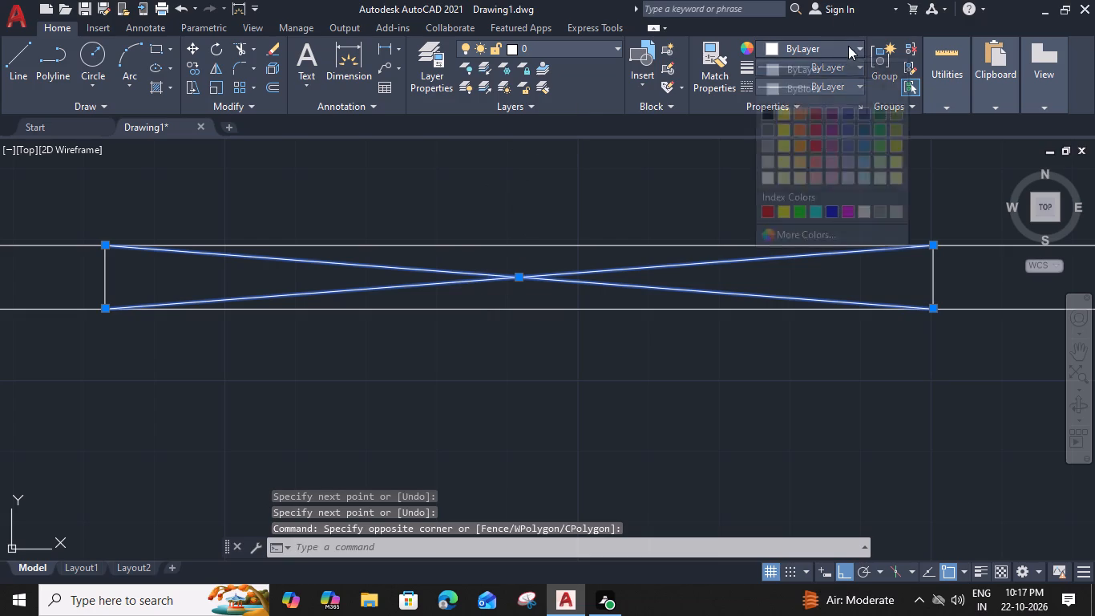
pyautogui.click(810, 111)
# Draw a line along the middle of the M.BEDROOM's south wall opening, joining the midpoints of its two end lines.
pyautogui.press('space')
pyautogui.scroll(-1, 543, 280)
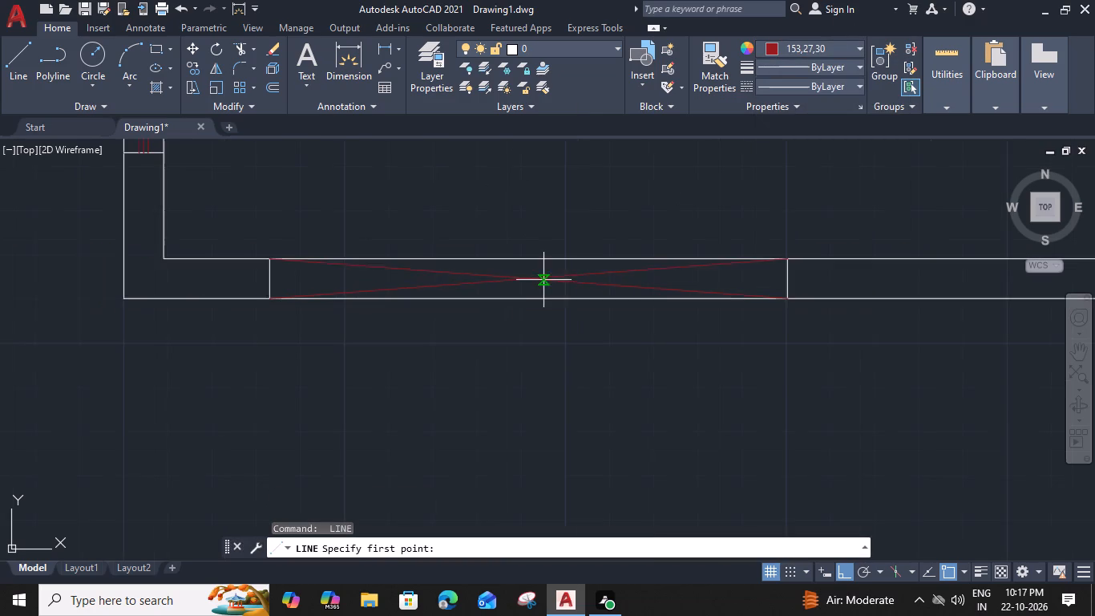
pyautogui.scroll(-3, 546, 289)
pyautogui.moveTo(600, 242); pyautogui.dragTo(460, 354, button='middle')
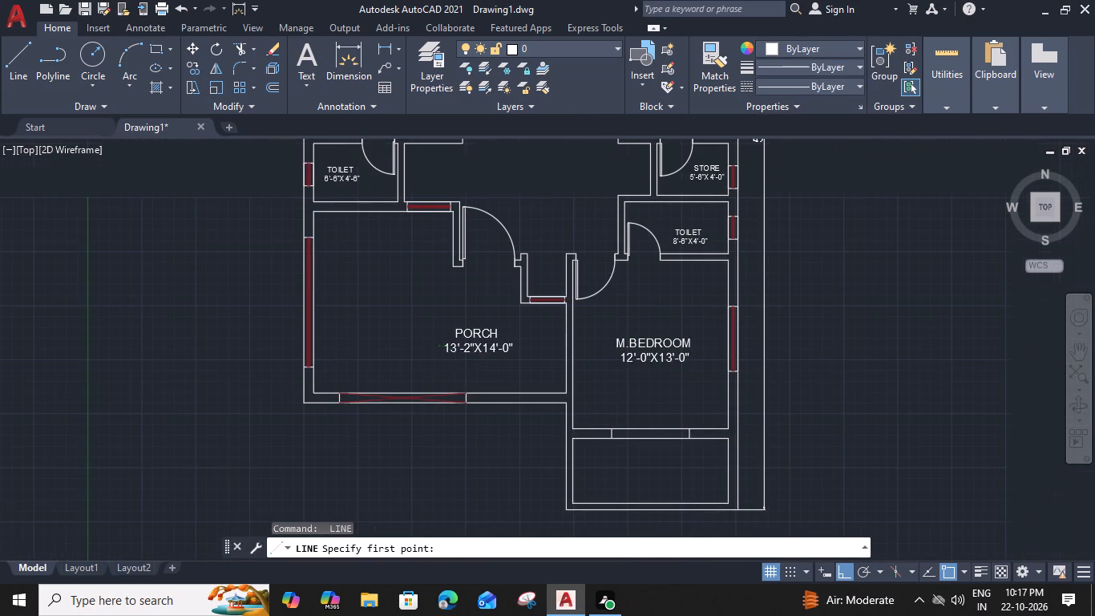
pyautogui.moveTo(664, 215); pyautogui.dragTo(580, 116, button='middle')
pyautogui.scroll(2, 608, 269)
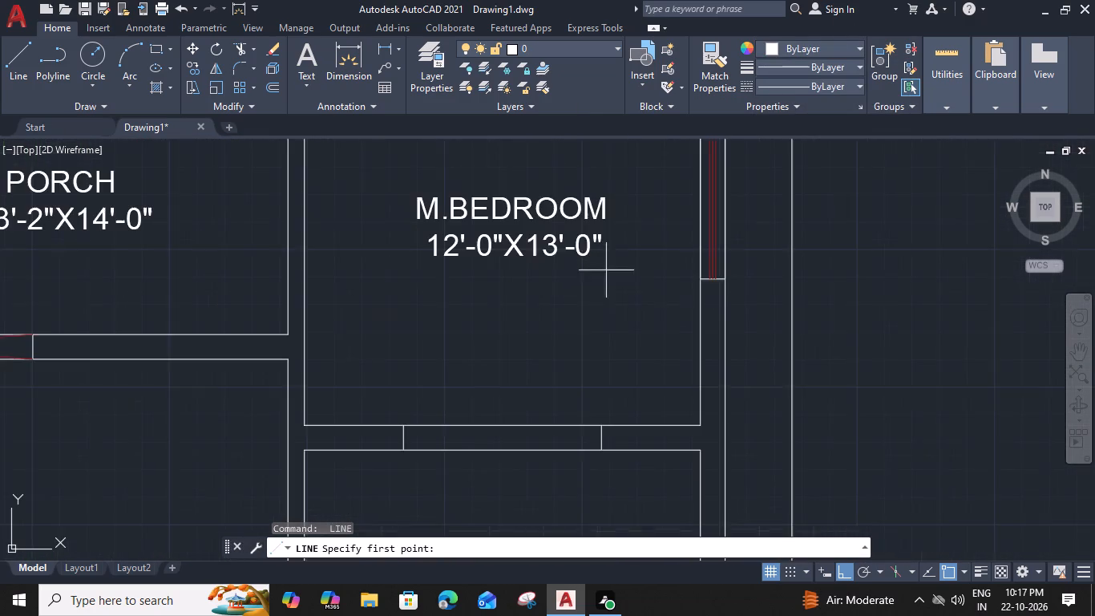
pyautogui.moveTo(576, 327); pyautogui.dragTo(592, 258, button='middle')
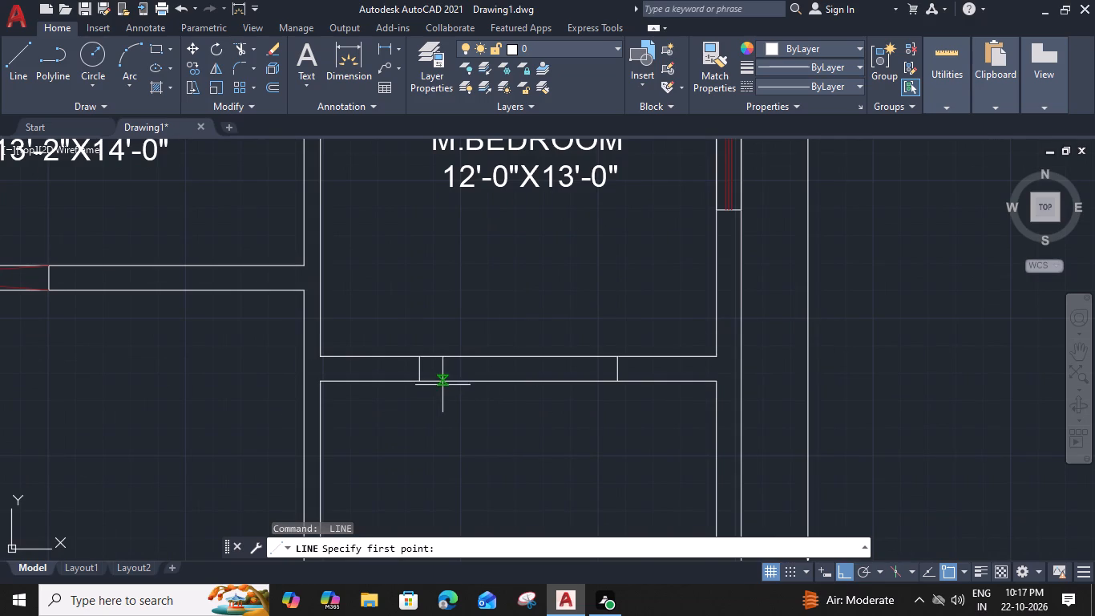
pyautogui.press('l')
pyautogui.press('space')
pyautogui.click(422, 371)
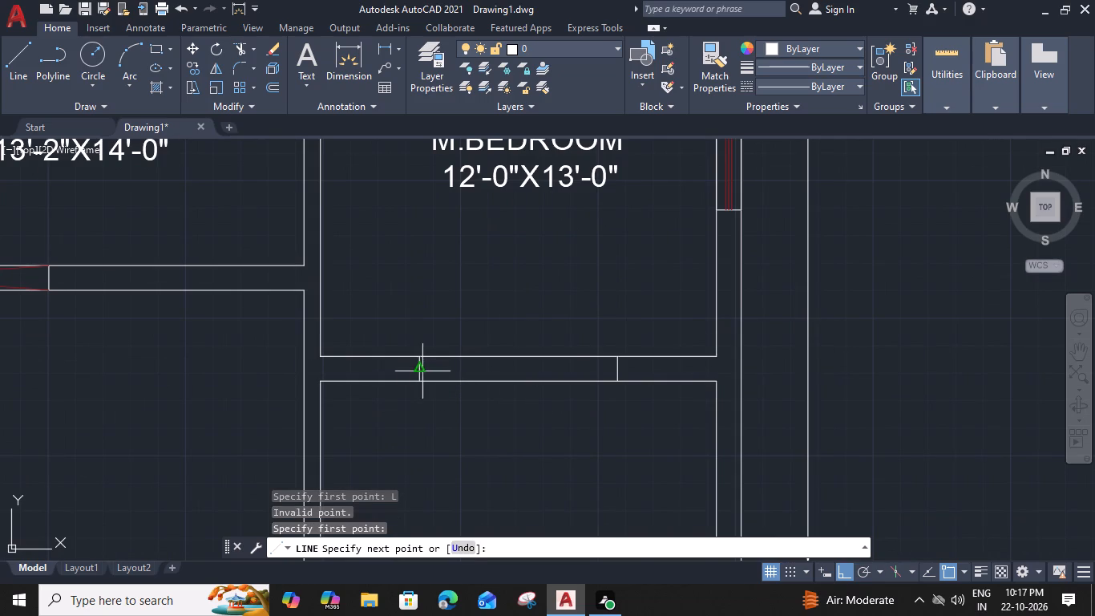
pyautogui.click(620, 371)
pyautogui.press('space')
# Offset the middle line of the M.BEDROOM's south wall opening 2" to both its north and south sides.
pyautogui.click(563, 371)
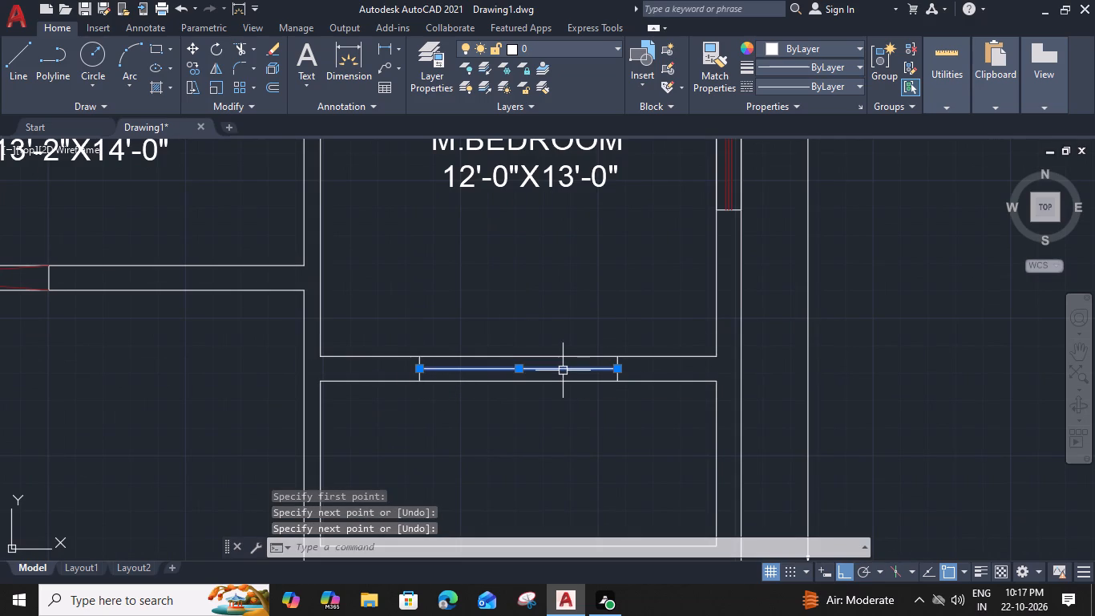
pyautogui.write('O 1')
pyautogui.press('BackSpace')
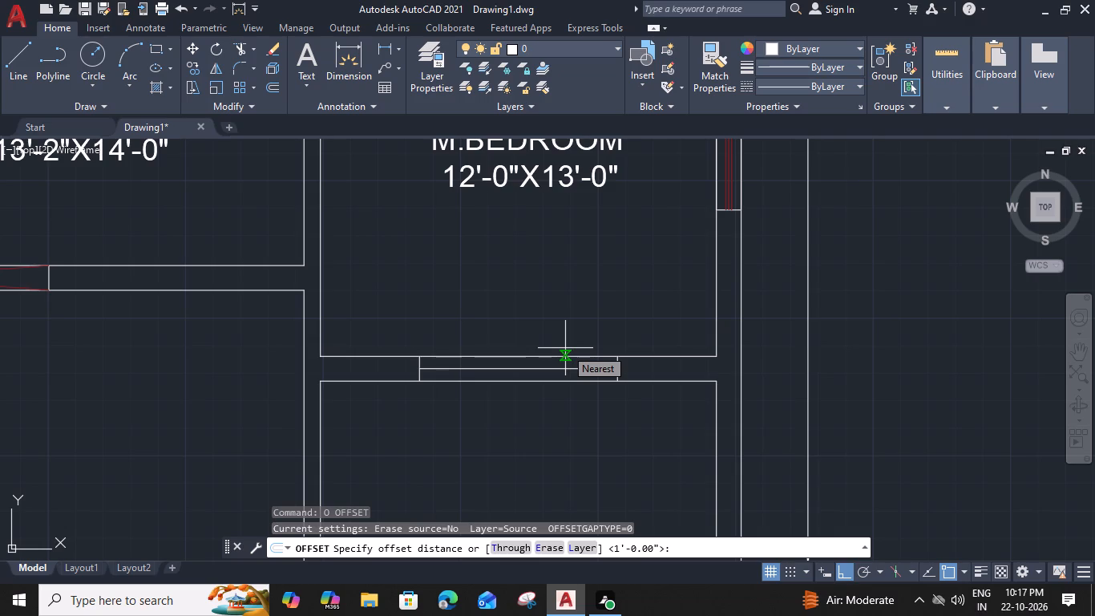
pyautogui.press('2')
pyautogui.hotkey('shift', '"')
pyautogui.press('Return')
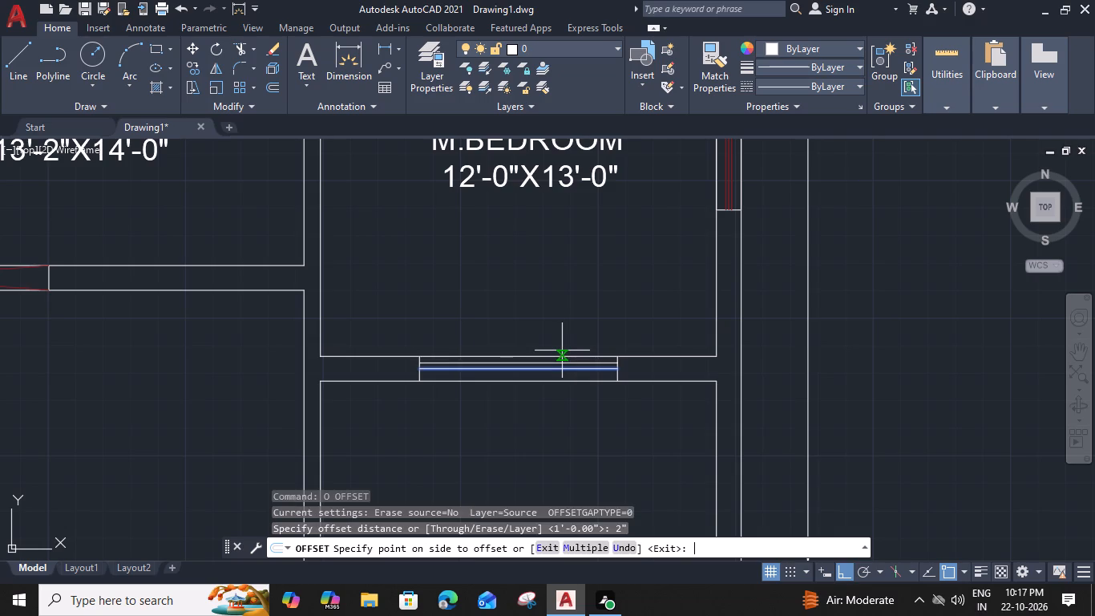
pyautogui.scroll(2, 561, 350)
pyautogui.click(561, 342)
pyautogui.click(547, 396)
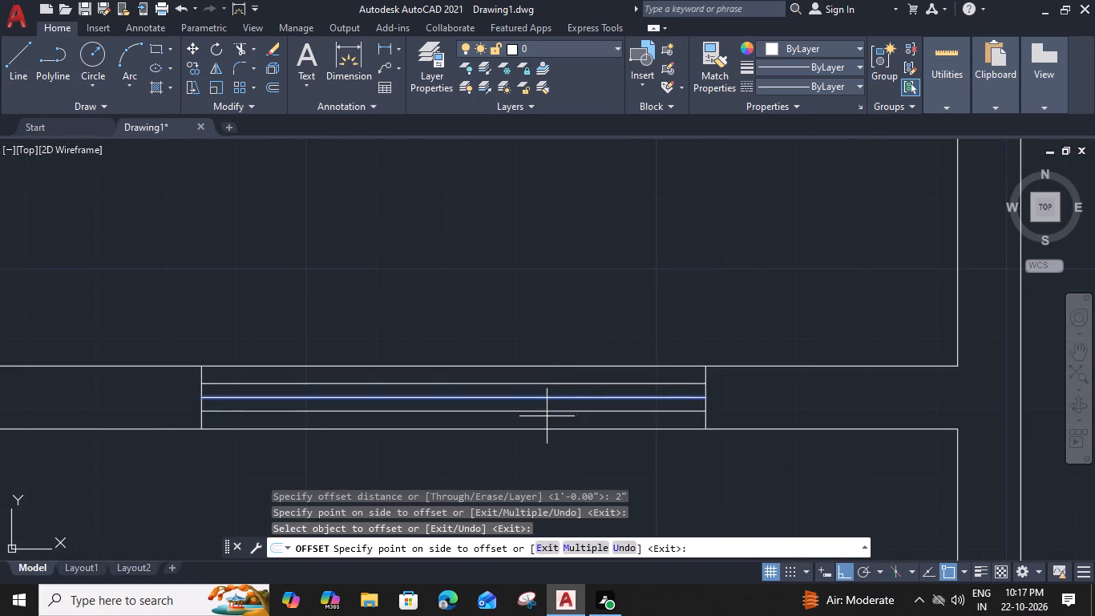
pyautogui.click(545, 419)
pyautogui.press('Escape')
# Draw two short vertical lines joining the midpoint of the opening's centre line to the midpoints of both offset lines.
pyautogui.moveTo(404, 363); pyautogui.dragTo(557, 315, button='middle')
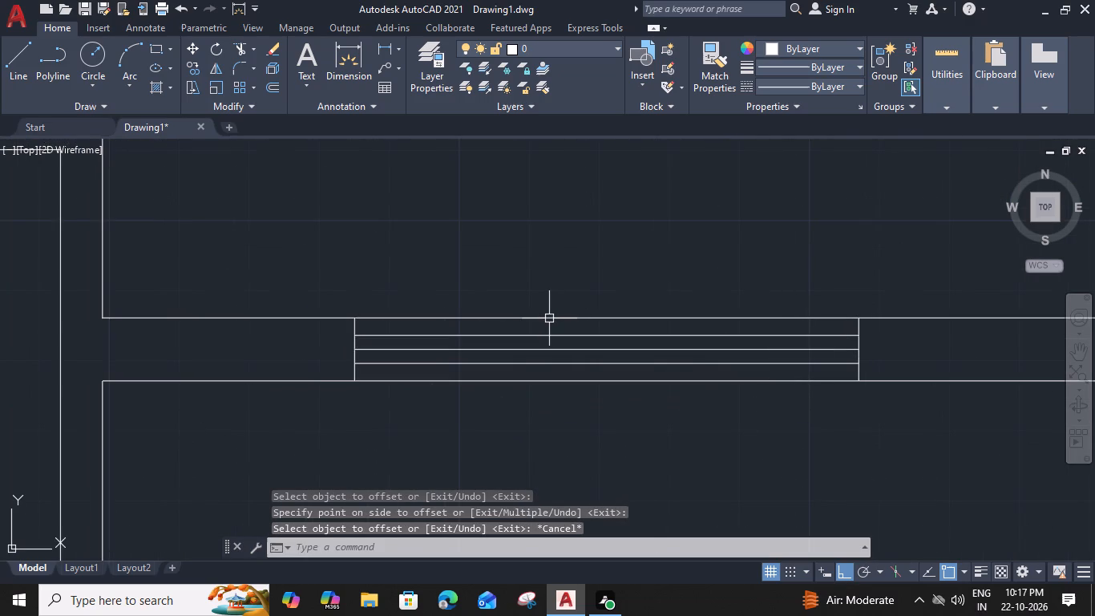
pyautogui.write('L')
pyautogui.press('space')
pyautogui.scroll(1, 579, 365)
pyautogui.scroll(-1, 618, 350)
pyautogui.click(626, 350)
pyautogui.click(620, 335)
pyautogui.press('space')
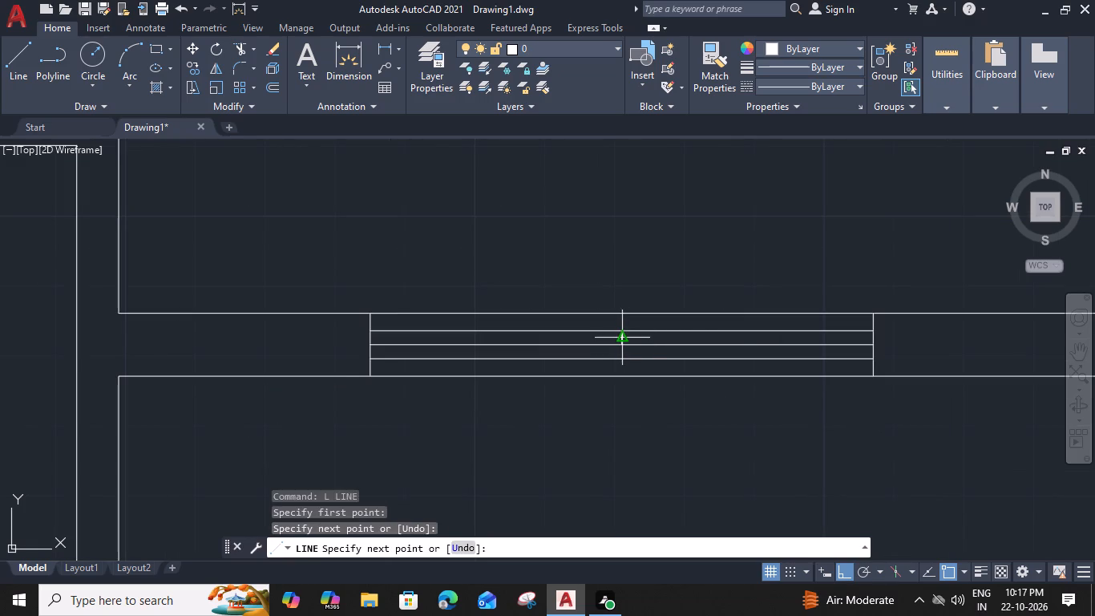
pyautogui.scroll(1, 620, 361)
pyautogui.press('space')
pyautogui.click(620, 338)
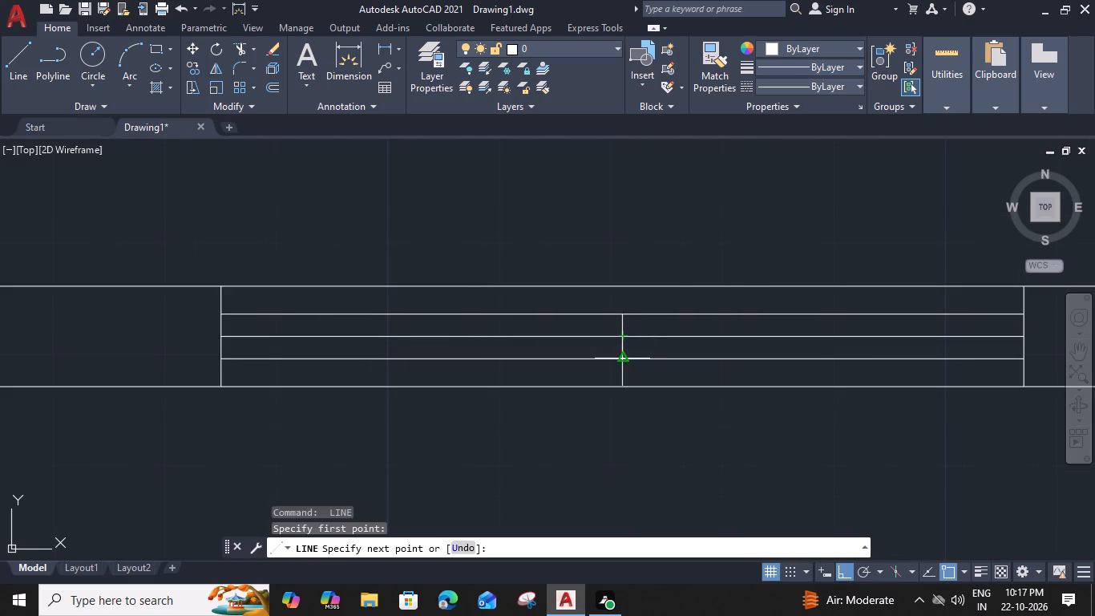
pyautogui.click(624, 358)
pyautogui.press('space')
# Offset the lower short vertical line 9" east and the upper one 9" west.
pyautogui.click(621, 343)
pyautogui.press('o')
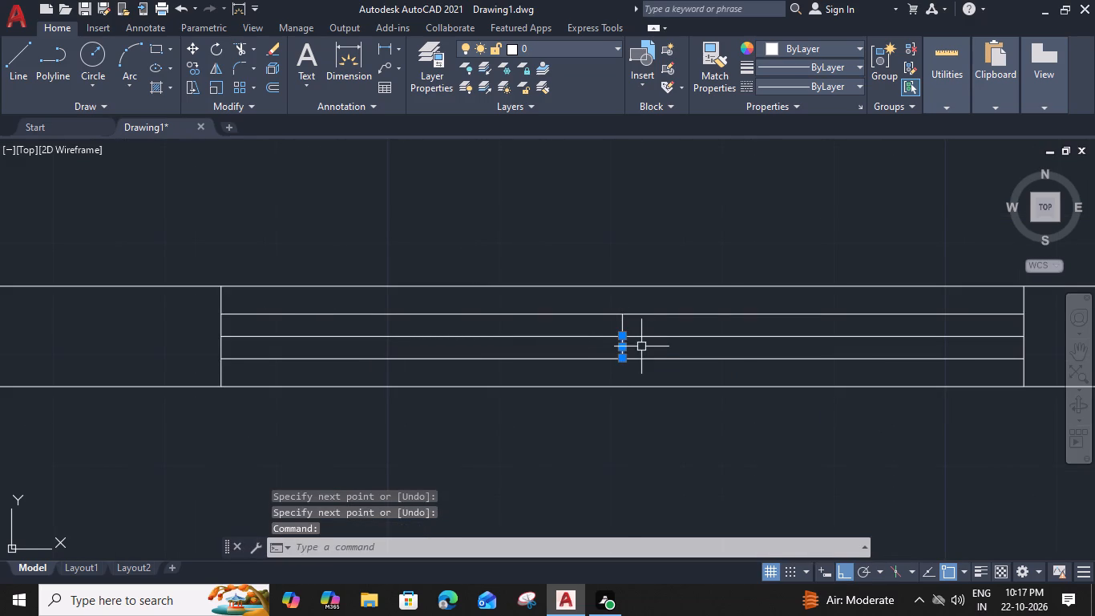
pyautogui.press('space')
pyautogui.press('9')
pyautogui.hotkey('shift', '"')
pyautogui.press('Return')
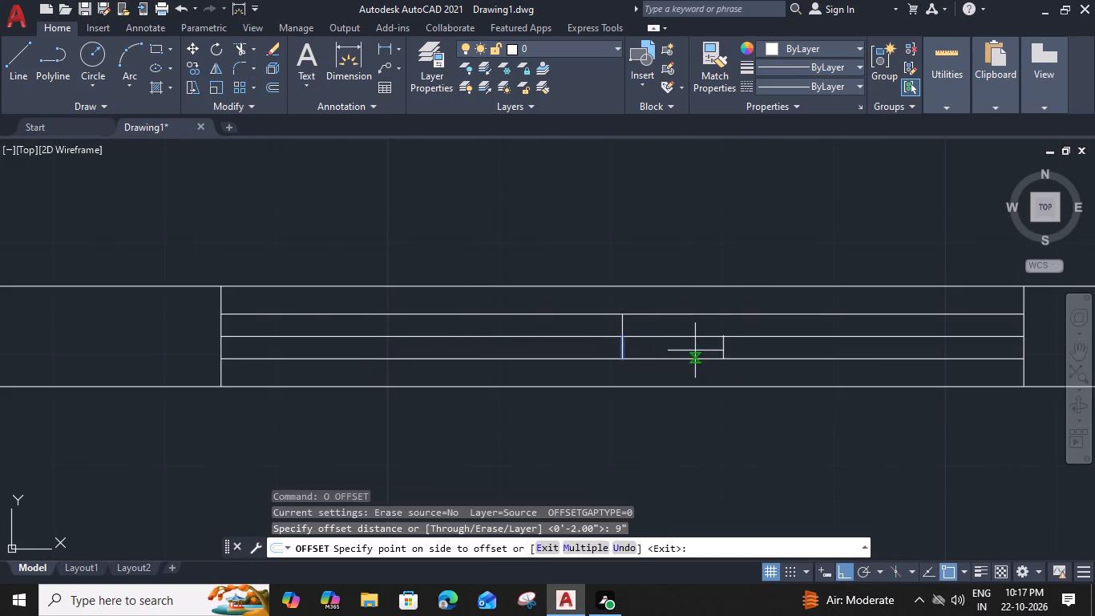
pyautogui.click(695, 351)
pyautogui.moveTo(621, 321); pyautogui.dragTo(608, 322)
pyautogui.click(512, 326)
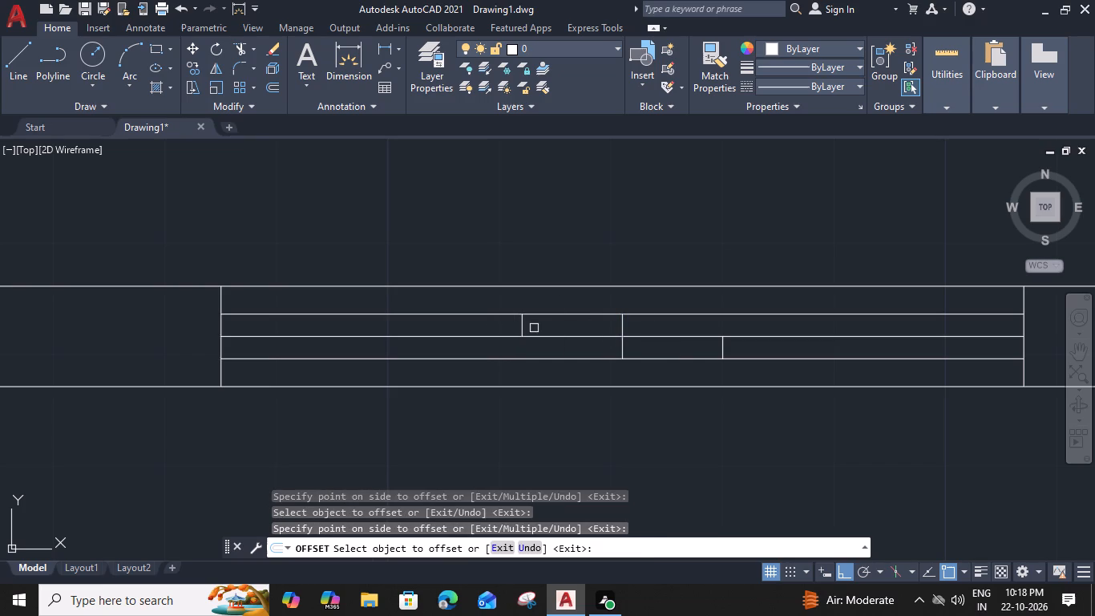
pyautogui.press('Escape')
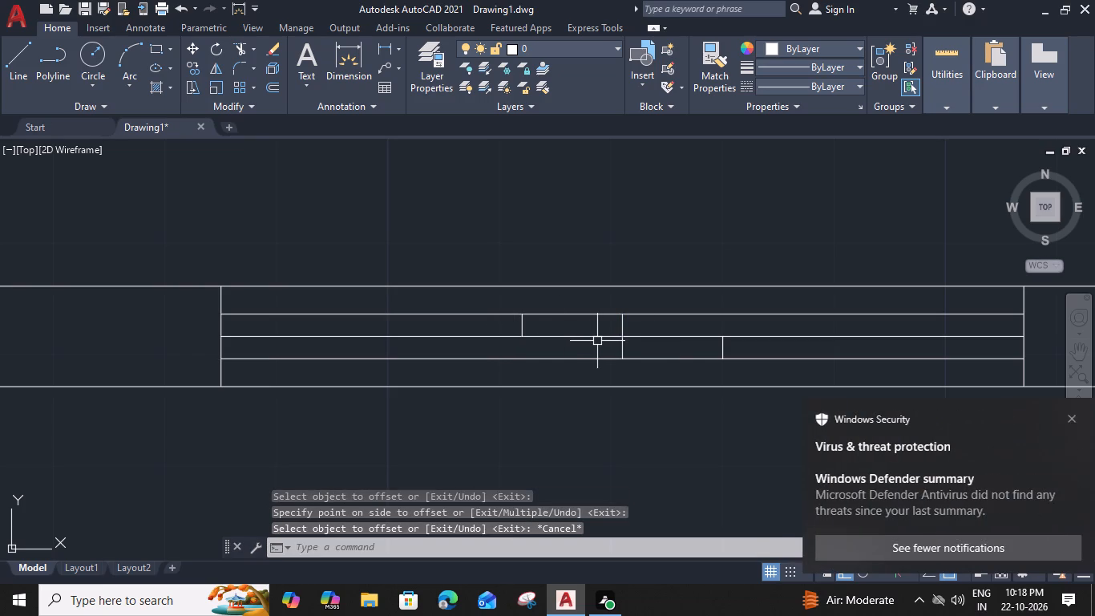
# Trim away the two original short vertical lines at the middle of the opening.
pyautogui.write('TR')
pyautogui.press('space')
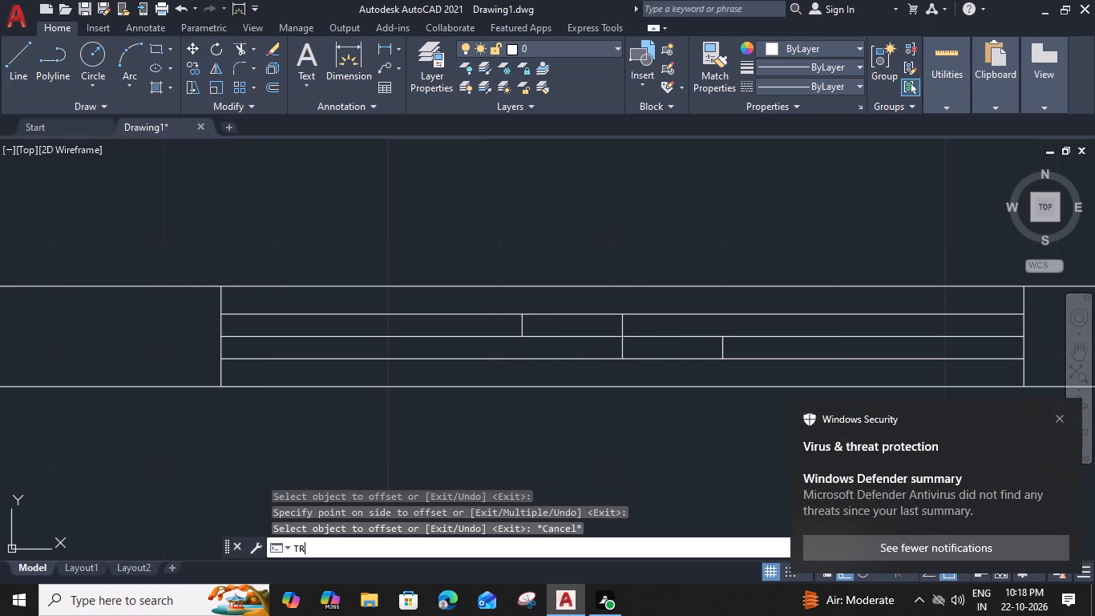
pyautogui.click(622, 322)
pyautogui.click(624, 347)
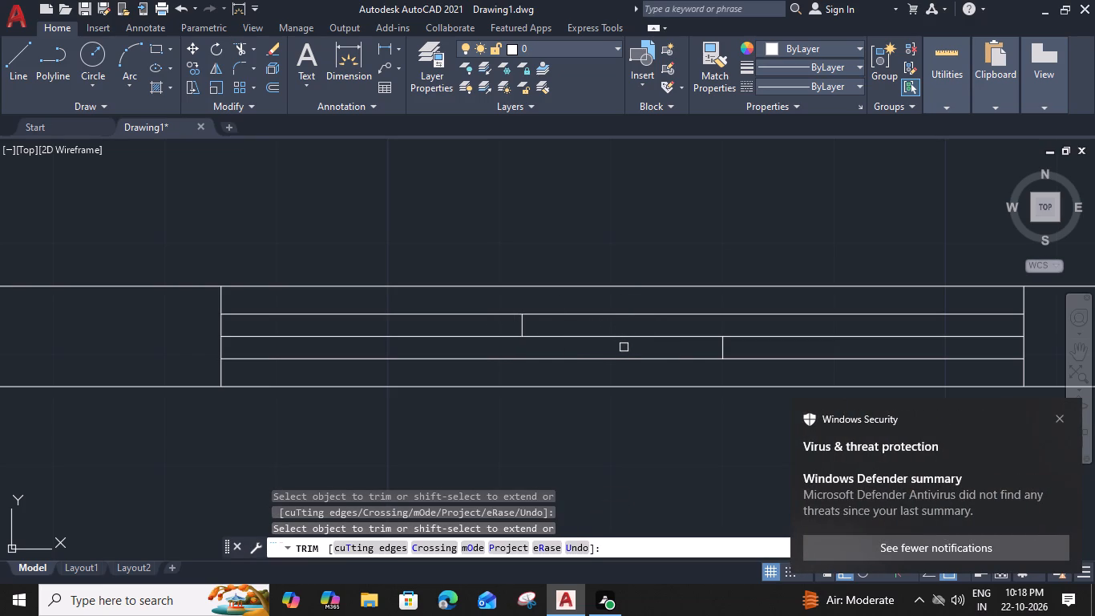
pyautogui.press('Escape')
# Trim the upper panel line west of its short end line and the lower panel line east of its end line.
pyautogui.press('t')
pyautogui.write('R')
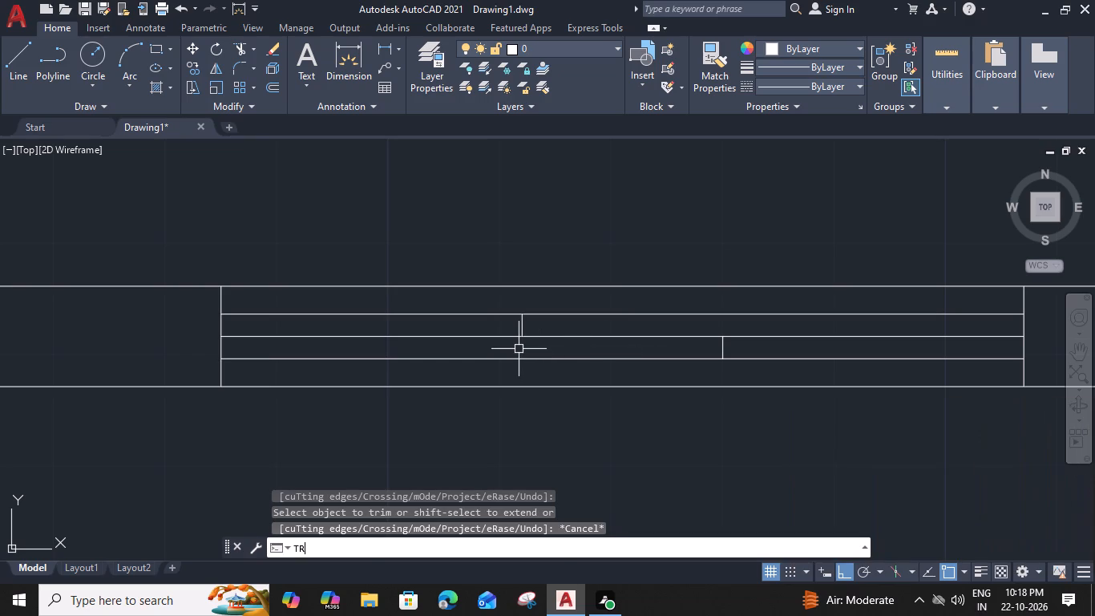
pyautogui.press('space')
pyautogui.click(494, 317)
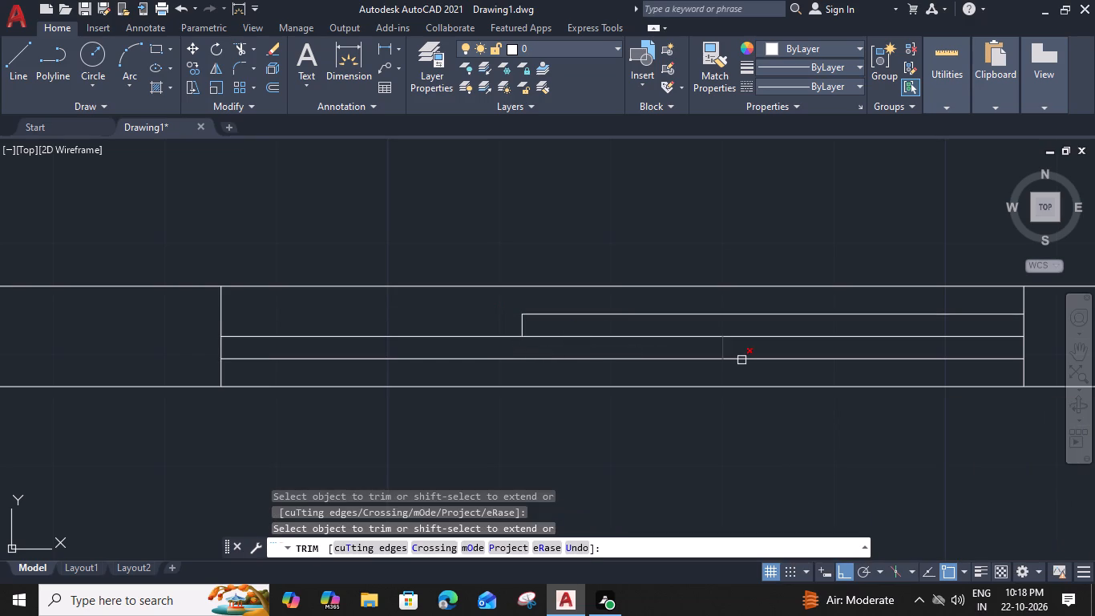
pyautogui.click(803, 360)
pyautogui.press('Escape')
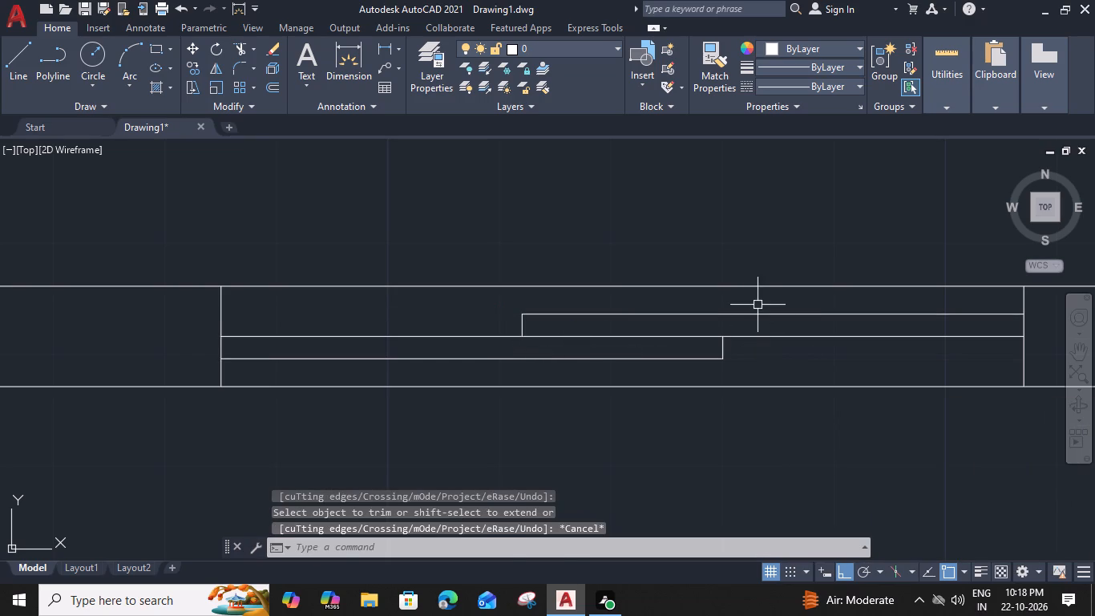
# Colour the two overlapping sliding panels in the M.BEDROOM's south opening dark red (153,27,30).
pyautogui.click(759, 300)
pyautogui.click(437, 369)
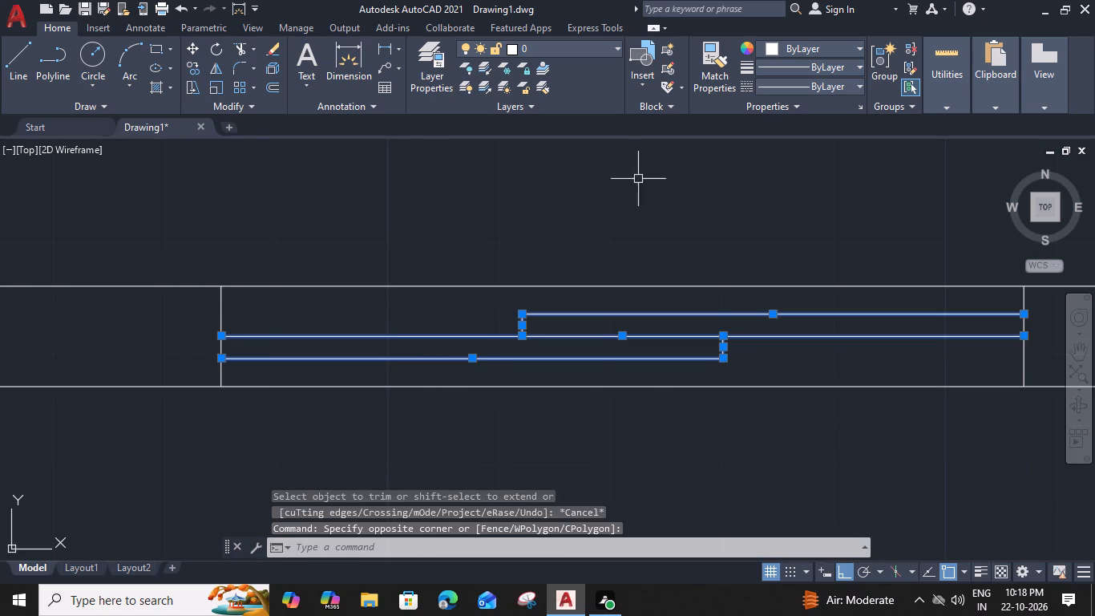
pyautogui.click(842, 51)
pyautogui.click(814, 111)
pyautogui.press('Escape')
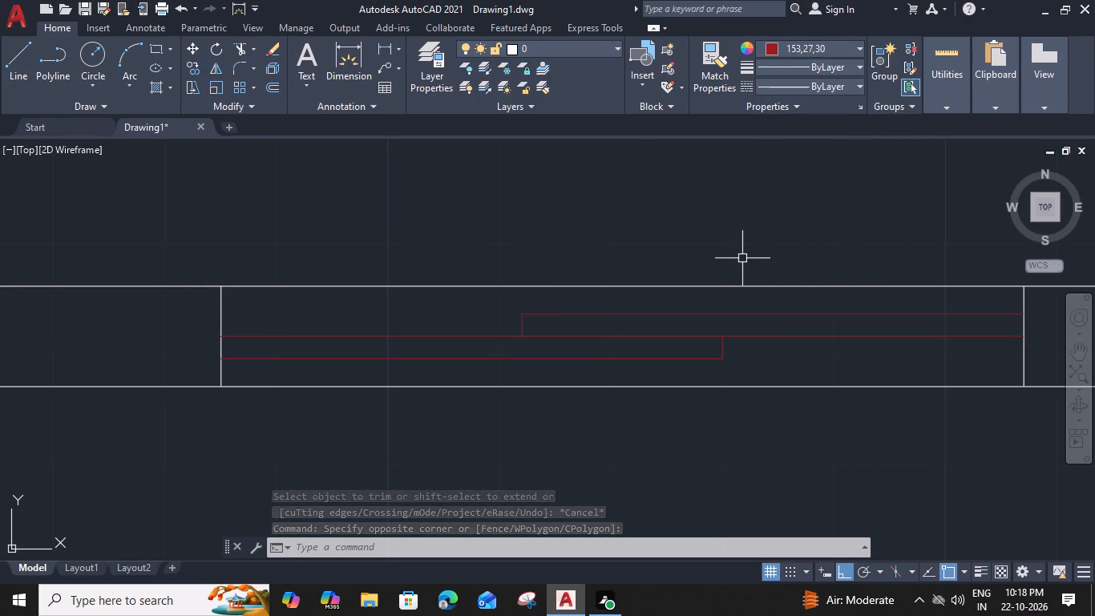
# Group the red sliding panel lines with the opening's two white end lines.
pyautogui.scroll(-1, 742, 258)
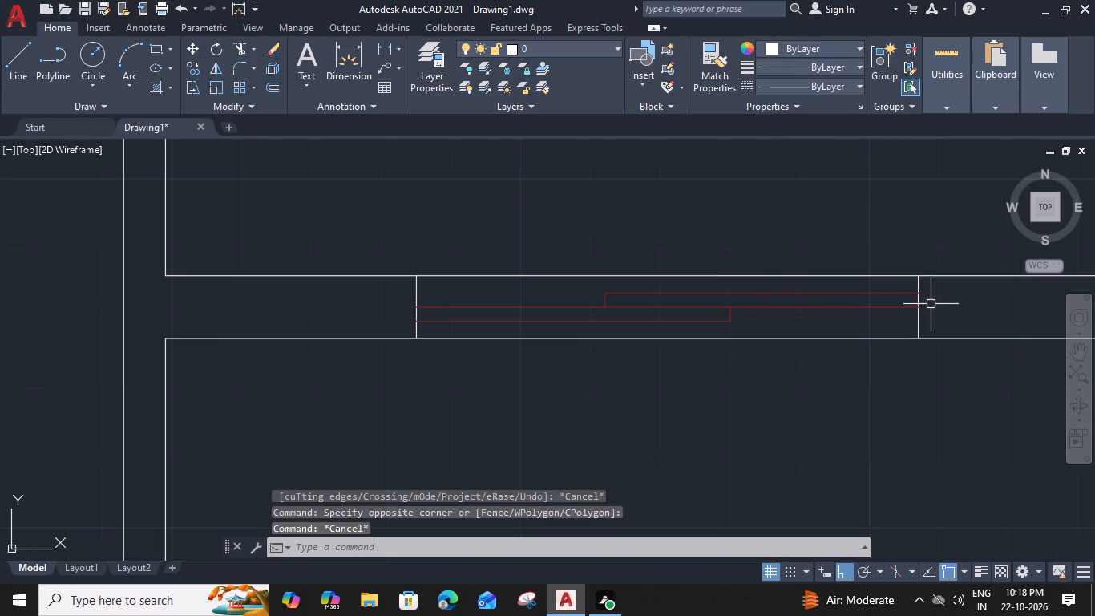
pyautogui.click(946, 286)
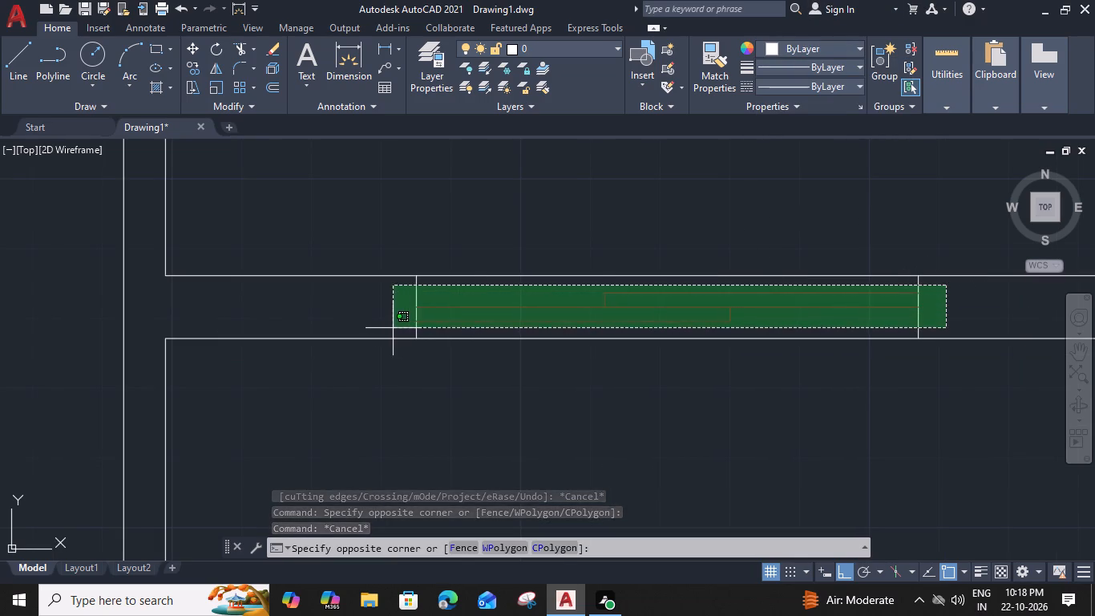
pyautogui.click(393, 328)
pyautogui.write('G')
pyautogui.press('space')
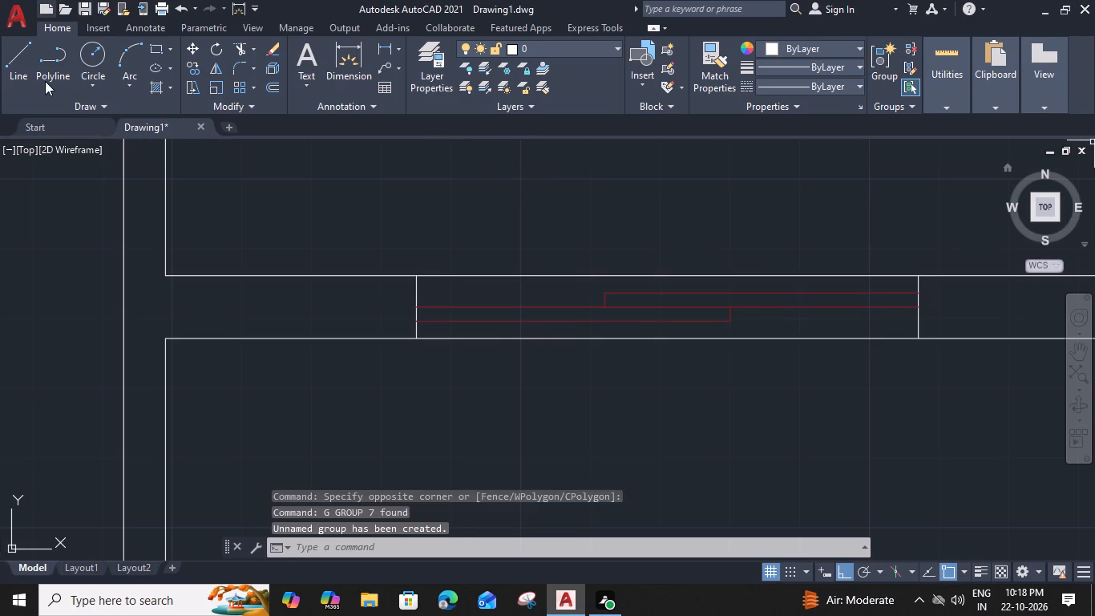
# Extend the inner east and west wall lines of the space south of the M.BEDROOM to the outer south wall line.
pyautogui.scroll(-3, 497, 330)
pyautogui.moveTo(503, 338); pyautogui.dragTo(615, 346, button='middle')
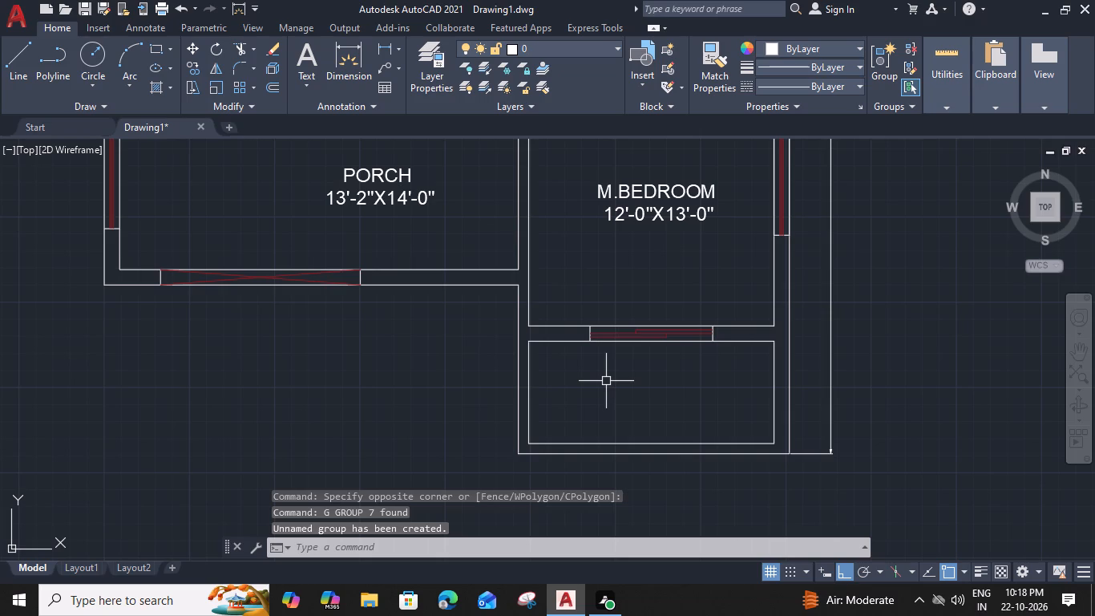
pyautogui.moveTo(661, 417); pyautogui.dragTo(655, 414, button='middle')
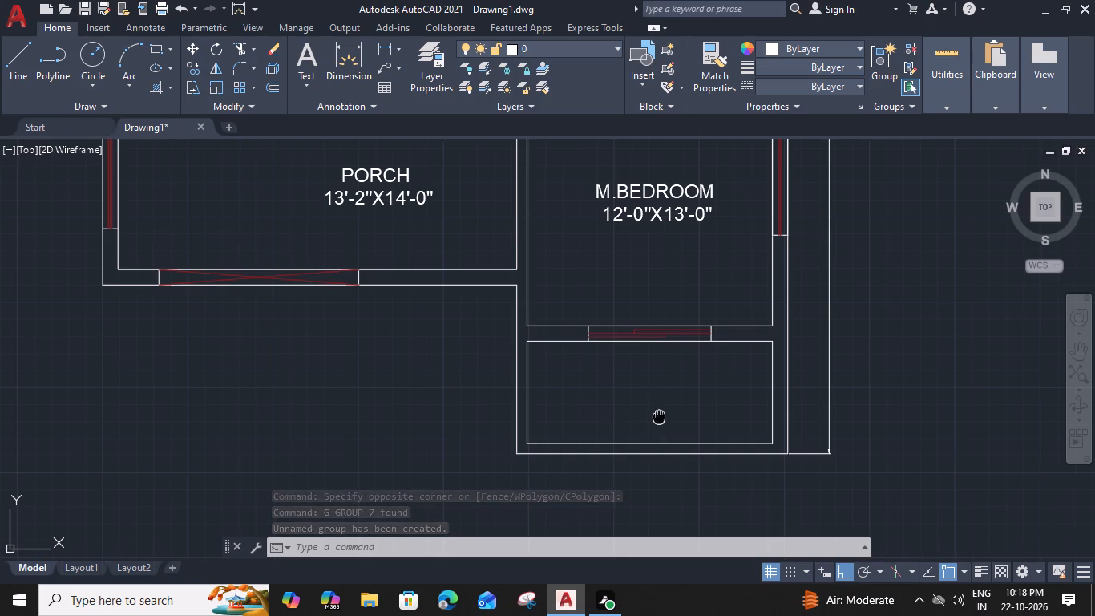
pyautogui.moveTo(655, 414); pyautogui.dragTo(635, 379, button='middle')
pyautogui.write('EX')
pyautogui.press('space')
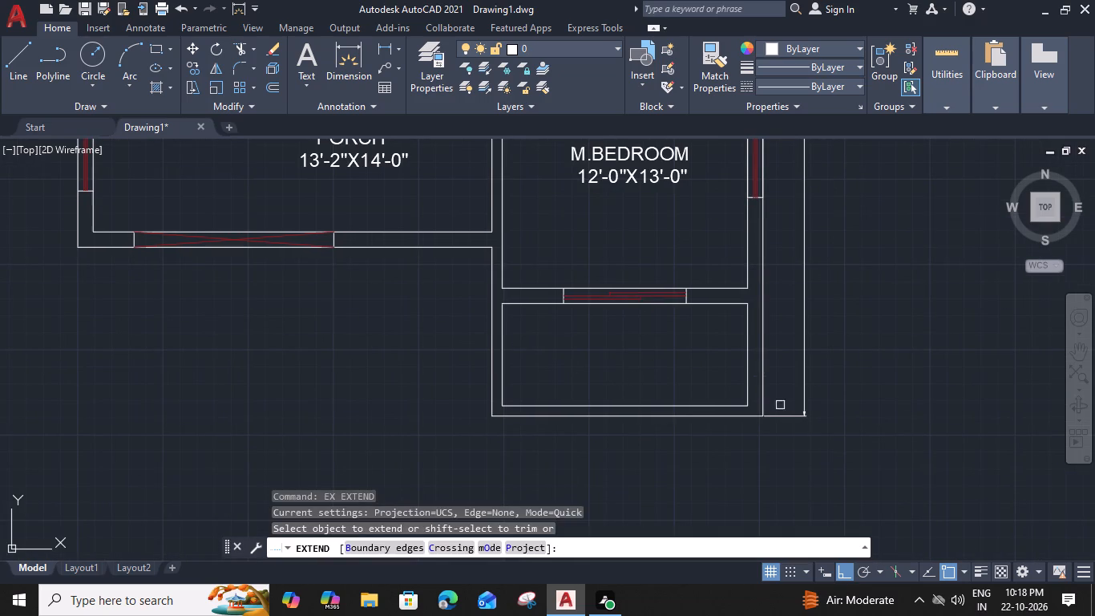
pyautogui.click(749, 373)
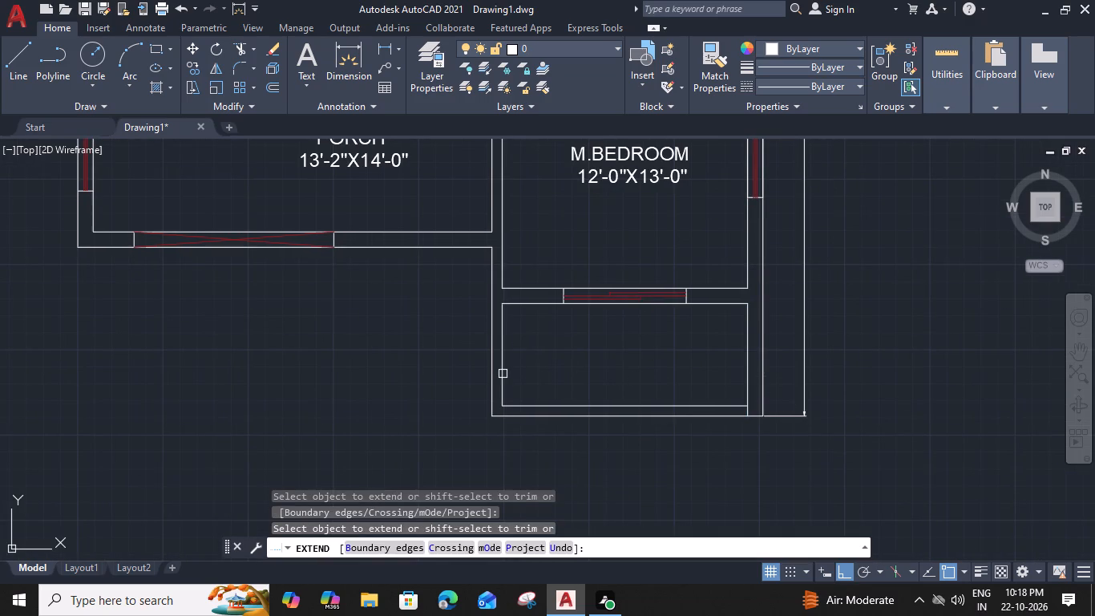
pyautogui.click(503, 373)
pyautogui.press('Escape')
# Draw a line along the middle of that space's south wall between the extended east and west wall lines.
pyautogui.moveTo(617, 405); pyautogui.dragTo(608, 365, button='middle')
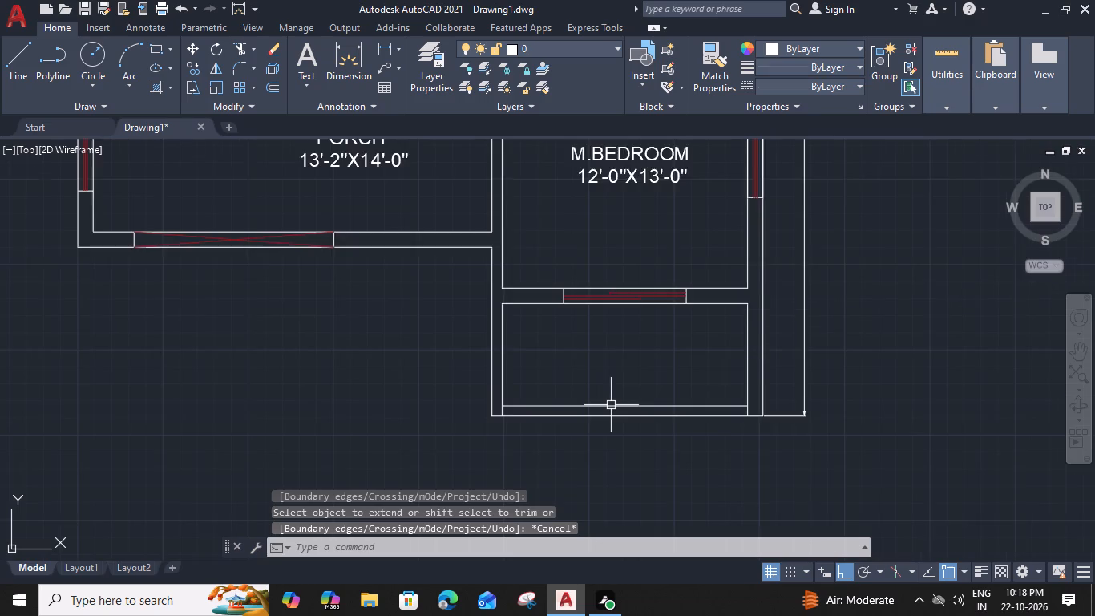
pyautogui.scroll(1, 614, 379)
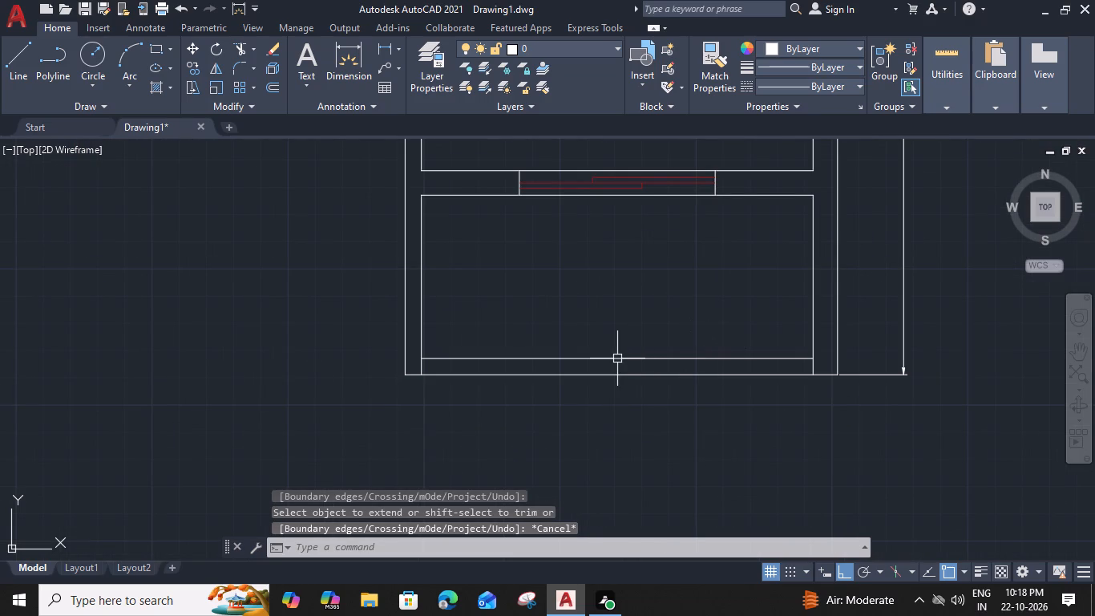
pyautogui.write('L')
pyautogui.press('space')
pyautogui.scroll(1, 432, 373)
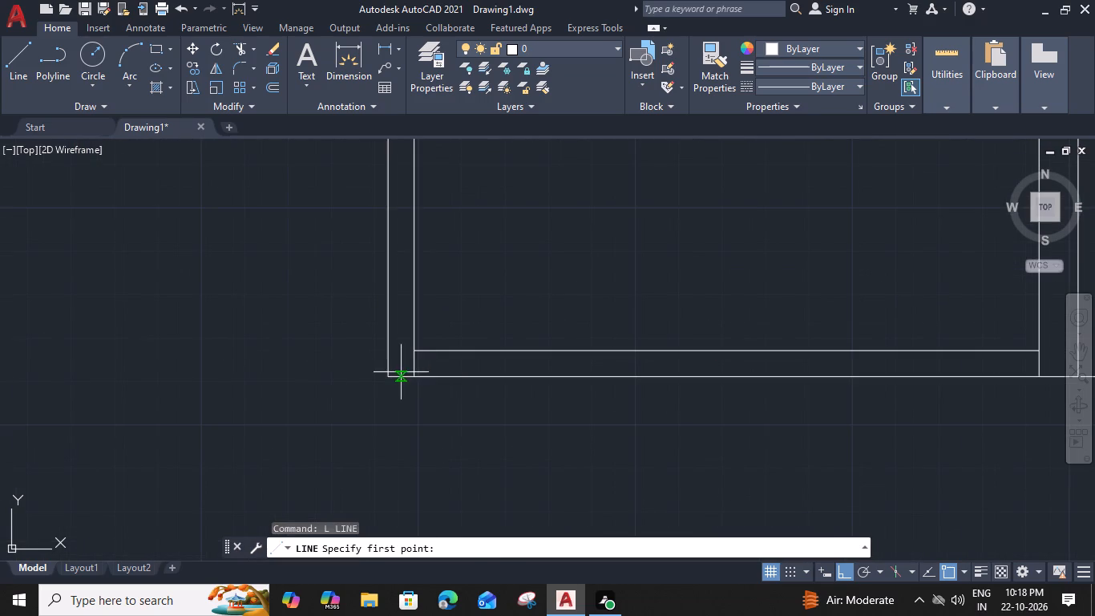
pyautogui.click(415, 365)
pyautogui.moveTo(710, 356); pyautogui.dragTo(484, 351, button='middle')
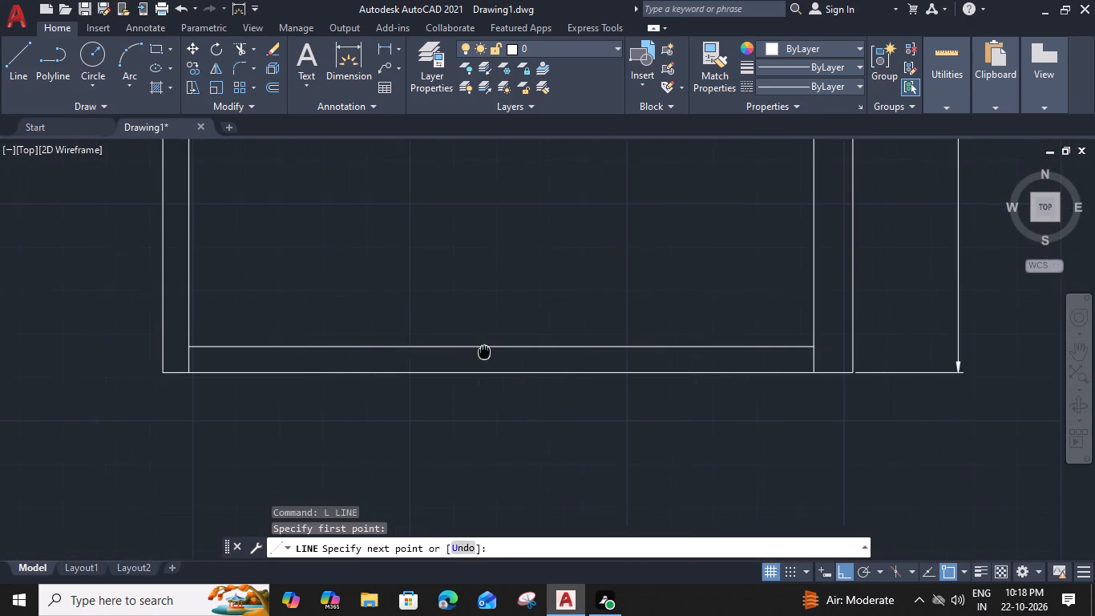
pyautogui.click(813, 362)
pyautogui.press('space')
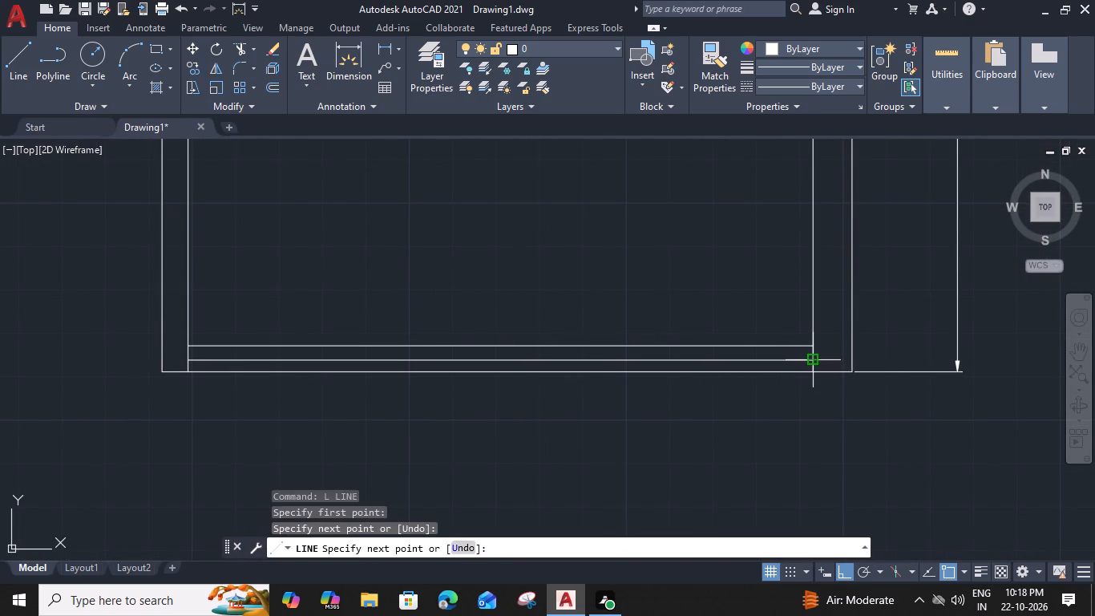
# Offset the south wall's middle line 1" to both its north and south sides.
pyautogui.moveTo(606, 361); pyautogui.dragTo(767, 348, button='middle')
pyautogui.click(737, 342)
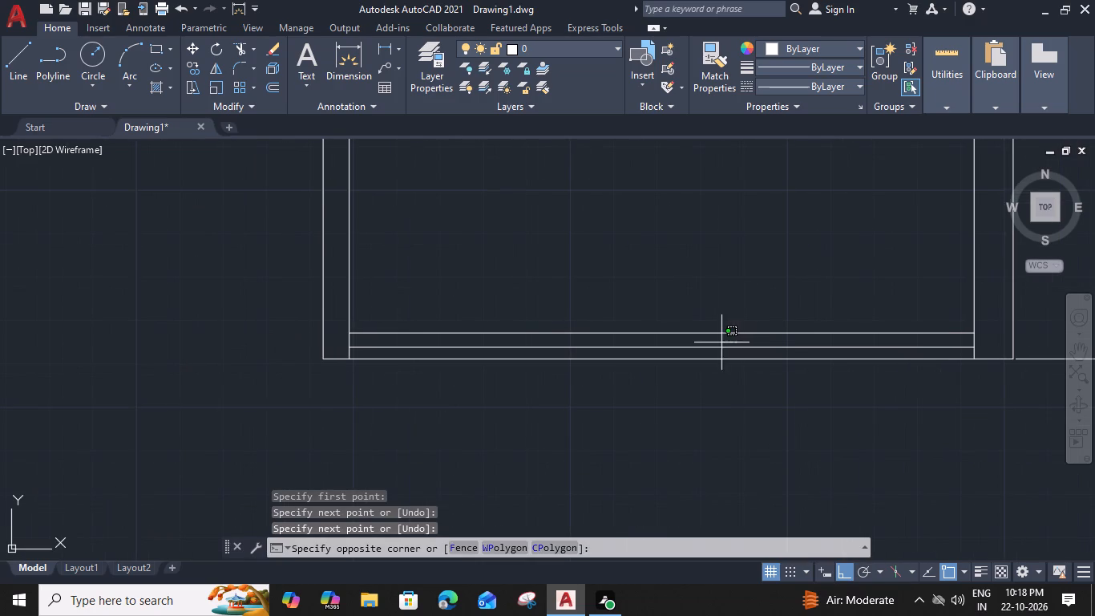
pyautogui.click(697, 353)
pyautogui.write('O 1"')
pyautogui.press('Return')
pyautogui.scroll(2, 694, 348)
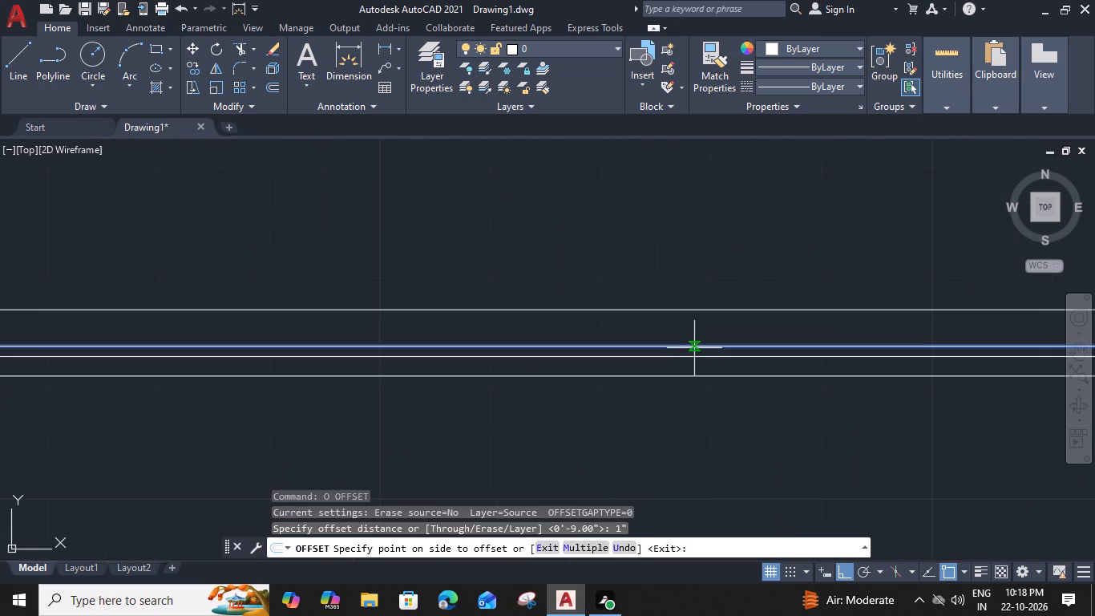
pyautogui.click(686, 315)
pyautogui.click(626, 346)
pyautogui.click(619, 368)
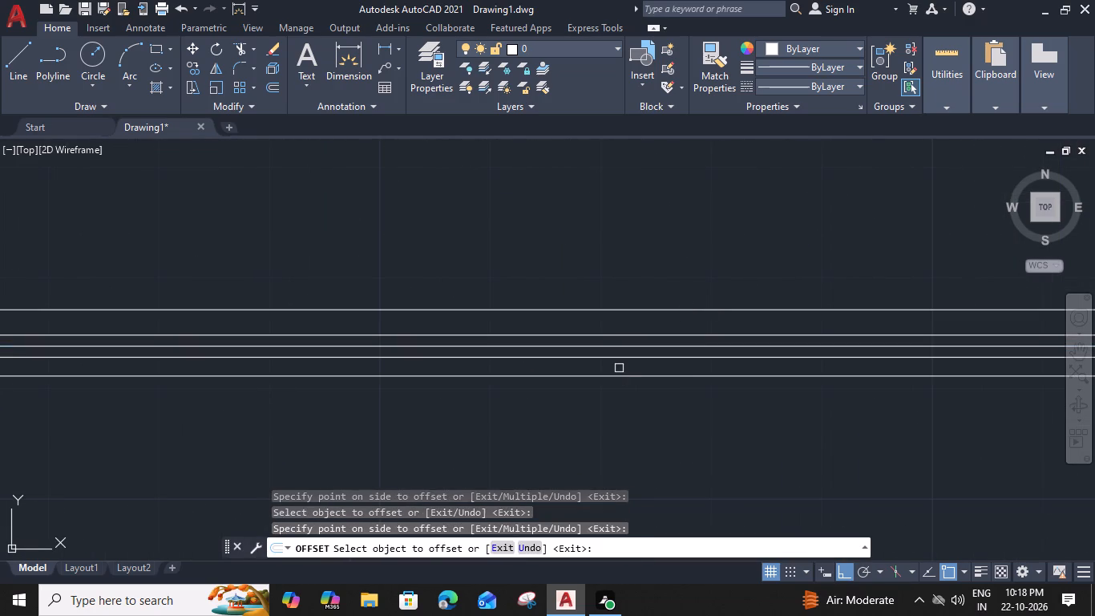
pyautogui.press('Escape')
# Color the three lines inside the south wall of the space below M.BEDROOM red (153,27,30) and group them.
pyautogui.click(696, 323)
pyautogui.click(655, 366)
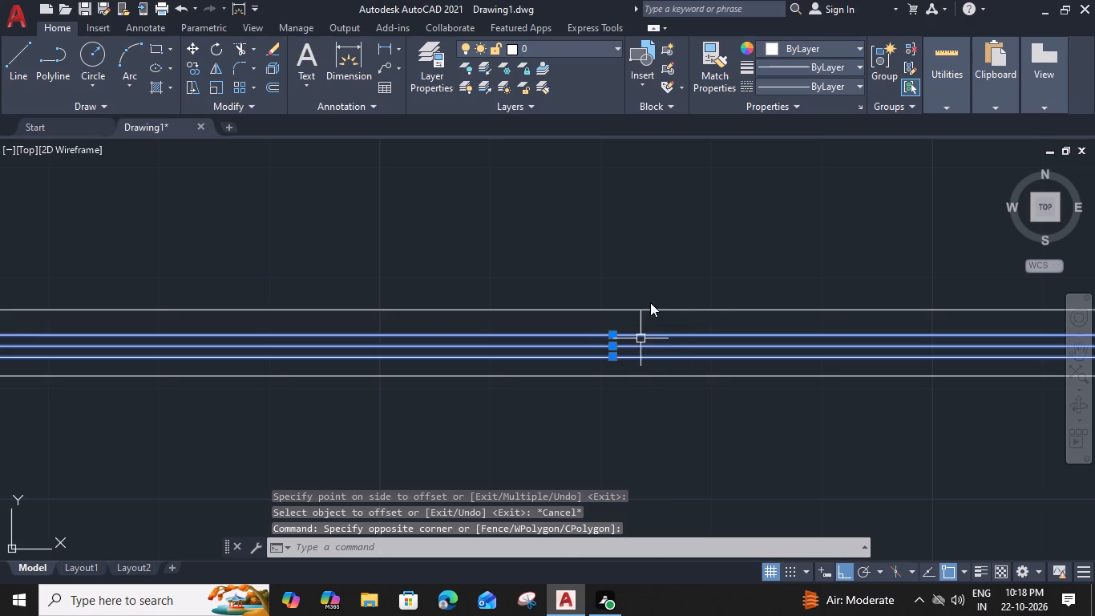
pyautogui.click(851, 48)
pyautogui.click(818, 111)
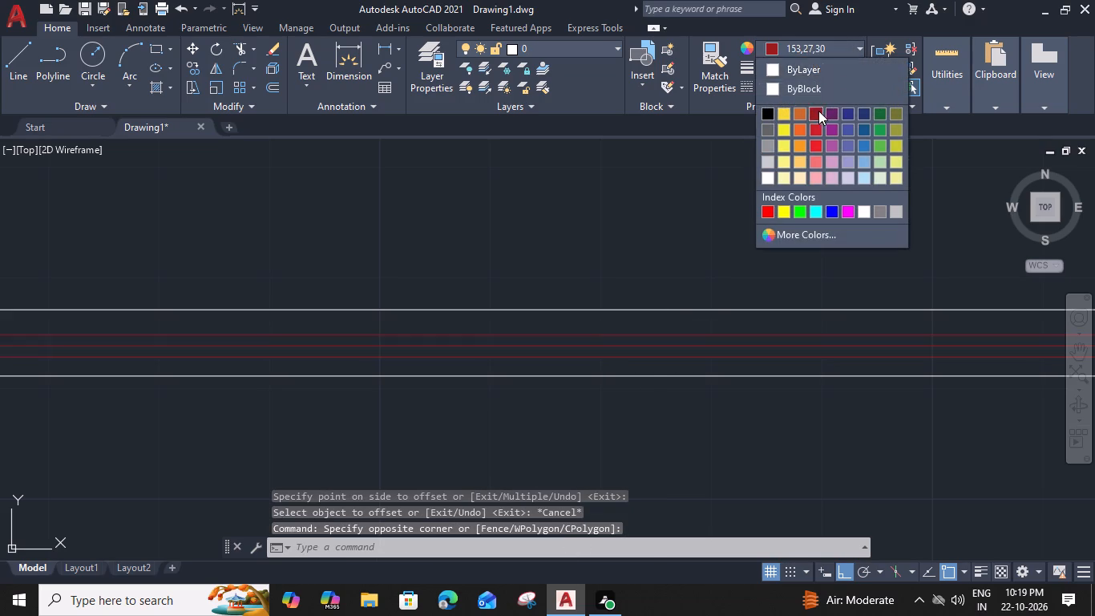
pyautogui.press('g')
pyautogui.press('space')
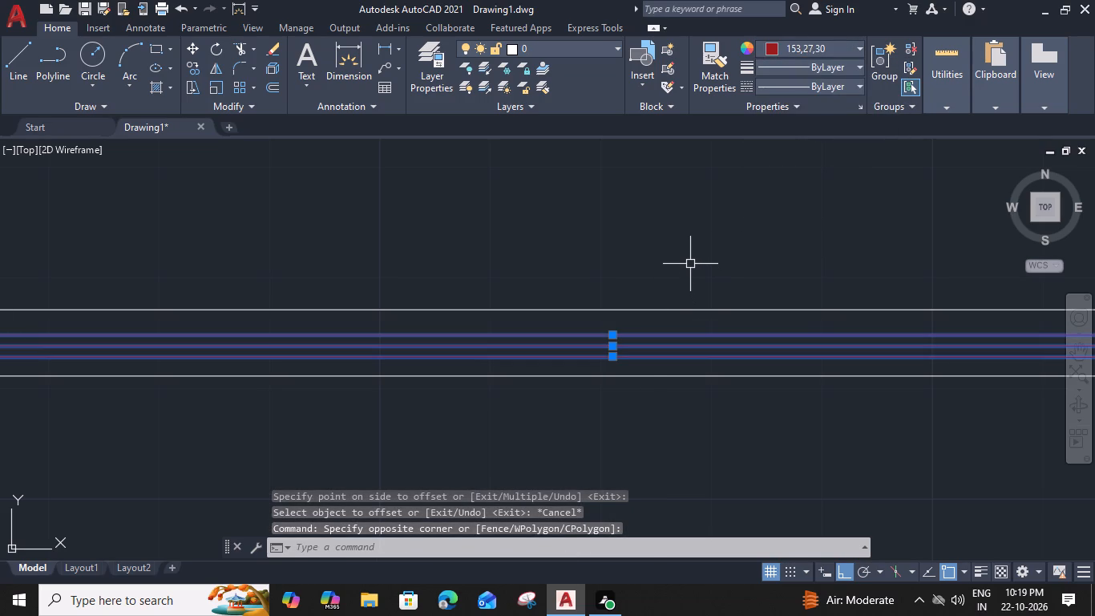
# Look over the floor plan from the southern space through the PORCH and M.BEDROOM up to the G.BEDROOM, LIVING/HALL and KITCHEN.
pyautogui.scroll(-3, 690, 263)
pyautogui.moveTo(705, 231); pyautogui.dragTo(682, 367, button='middle')
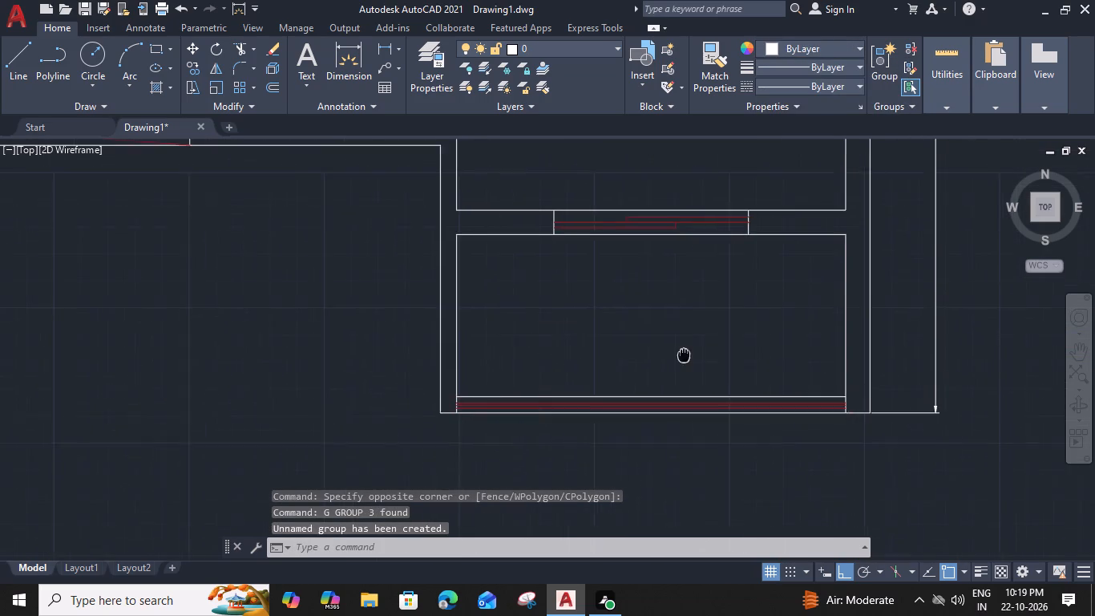
pyautogui.moveTo(682, 367); pyautogui.dragTo(682, 368, button='middle')
pyautogui.scroll(-1, 681, 281)
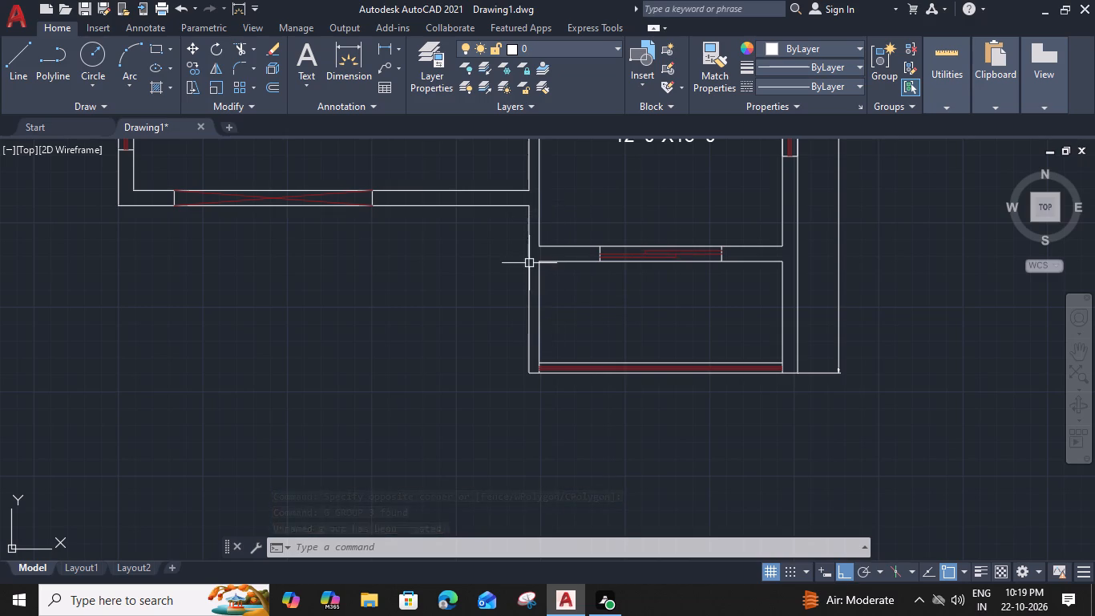
pyautogui.scroll(-1, 626, 219)
pyautogui.moveTo(670, 176); pyautogui.dragTo(666, 261, button='middle')
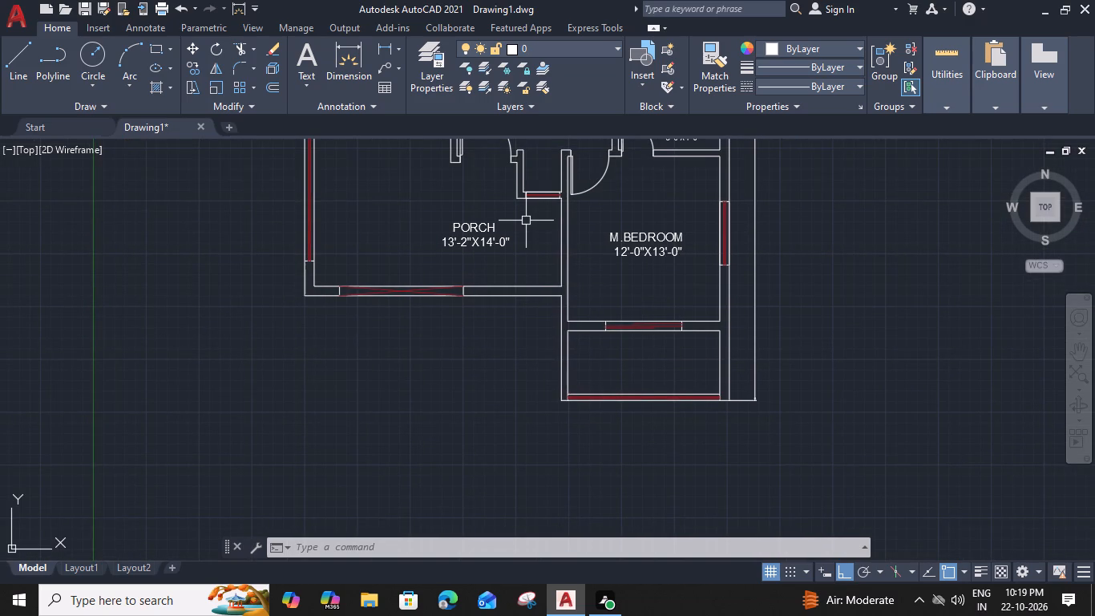
pyautogui.moveTo(511, 251); pyautogui.dragTo(576, 340, button='middle')
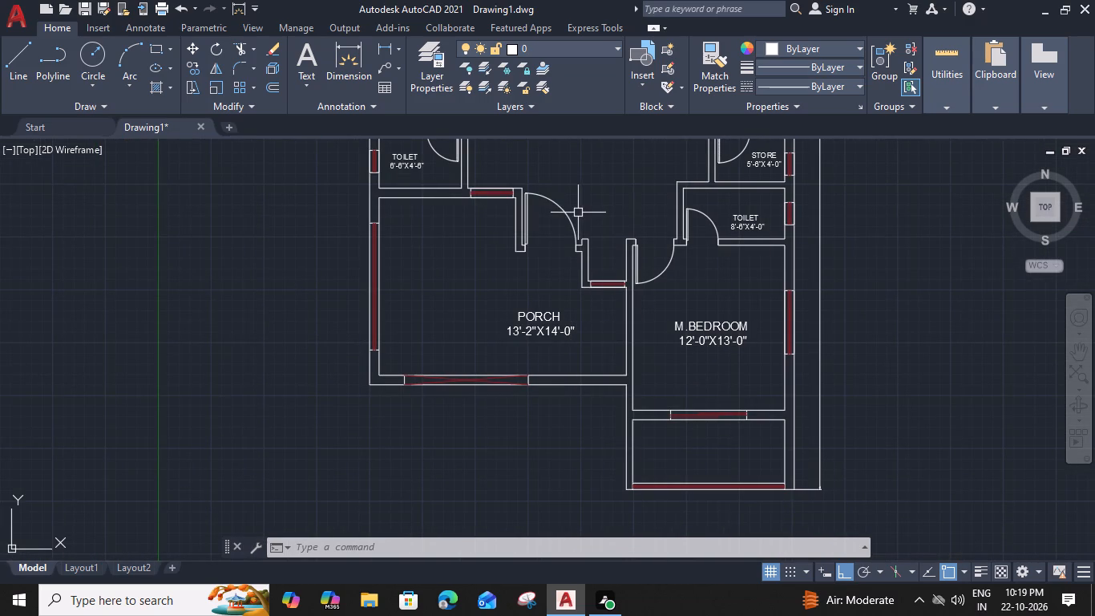
pyautogui.moveTo(648, 198); pyautogui.dragTo(674, 244, button='middle')
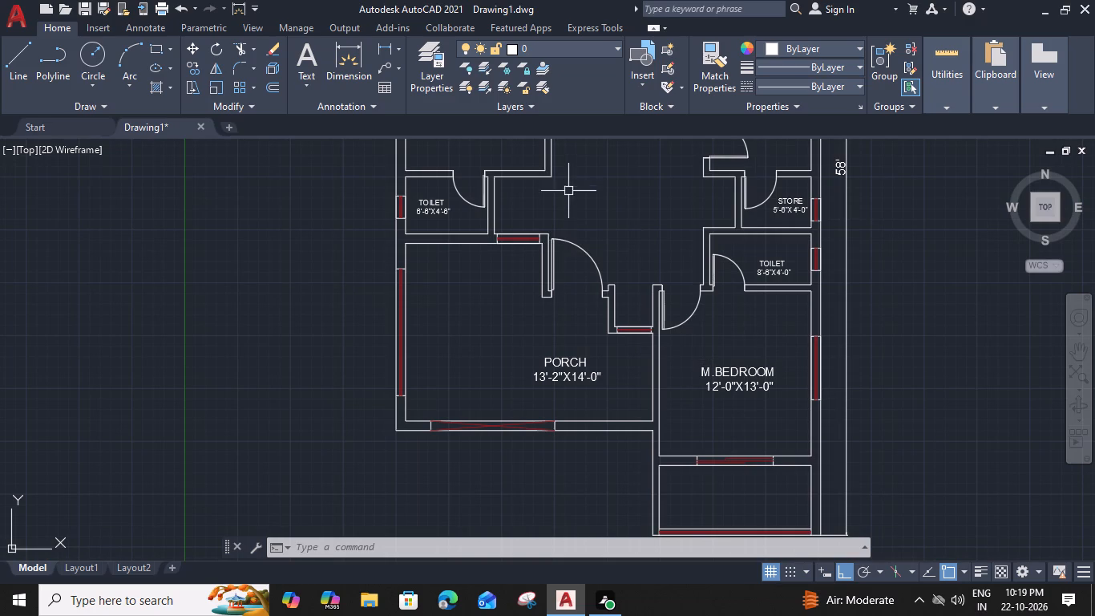
pyautogui.moveTo(618, 252); pyautogui.dragTo(701, 289, button='middle')
pyautogui.moveTo(716, 208); pyautogui.dragTo(692, 301, button='middle')
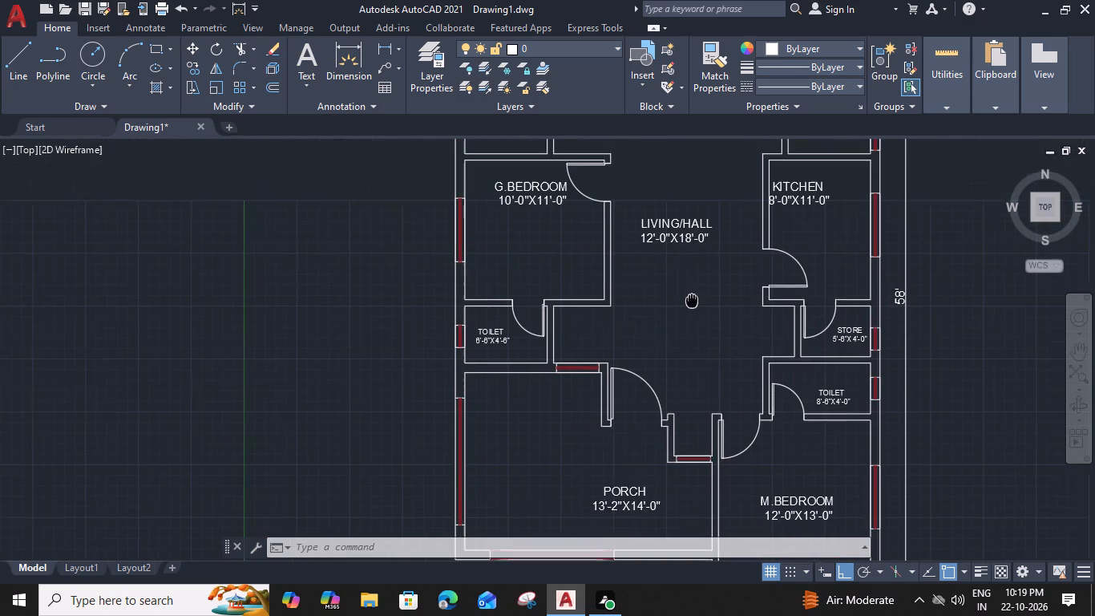
pyautogui.moveTo(692, 301); pyautogui.dragTo(690, 301, button='middle')
pyautogui.moveTo(704, 239); pyautogui.dragTo(674, 308, button='middle')
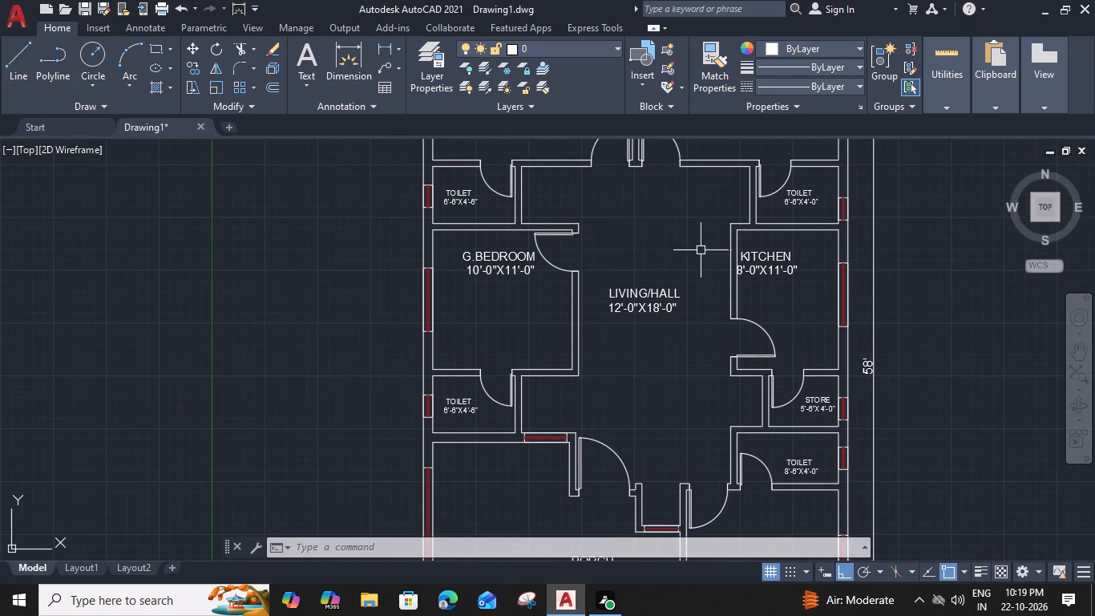
pyautogui.moveTo(805, 284); pyautogui.dragTo(805, 285, button='middle')
pyautogui.moveTo(805, 285); pyautogui.dragTo(790, 313, button='middle')
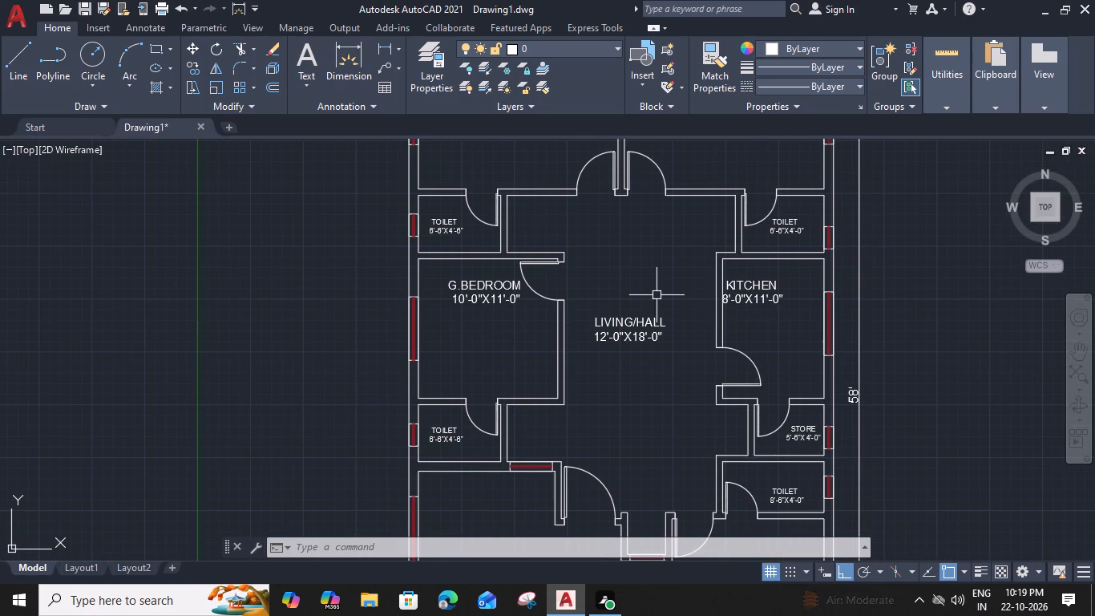
pyautogui.moveTo(658, 294); pyautogui.dragTo(713, 282, button='middle')
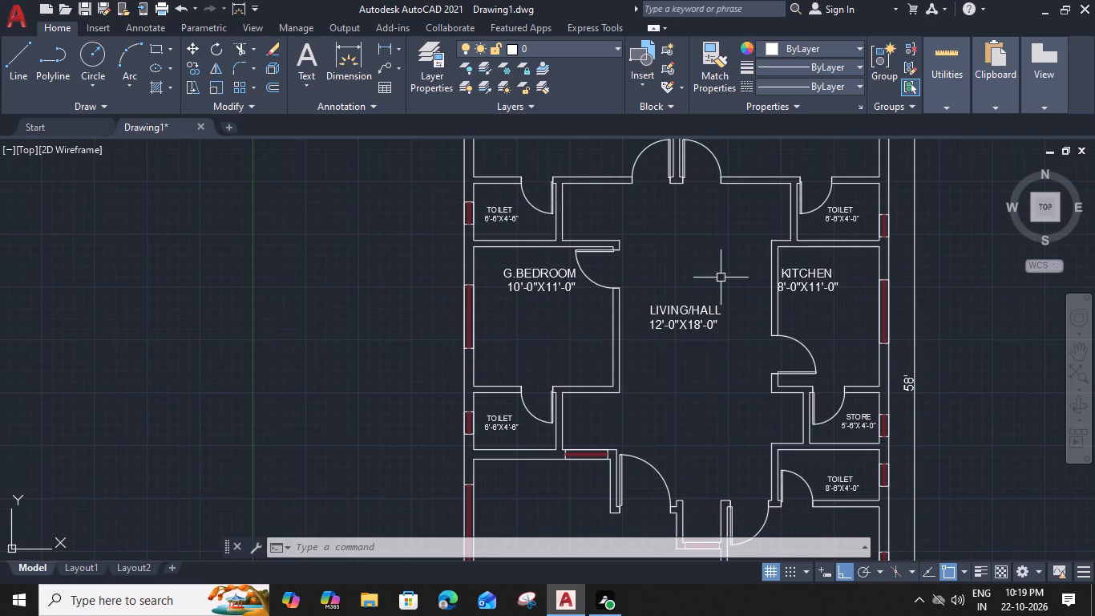
# Insert the Bed - Queen block from DesignCenter's Home - Space Planner blocks against the PORCH's north wall.
pyautogui.hotkey('ctrl', '2')
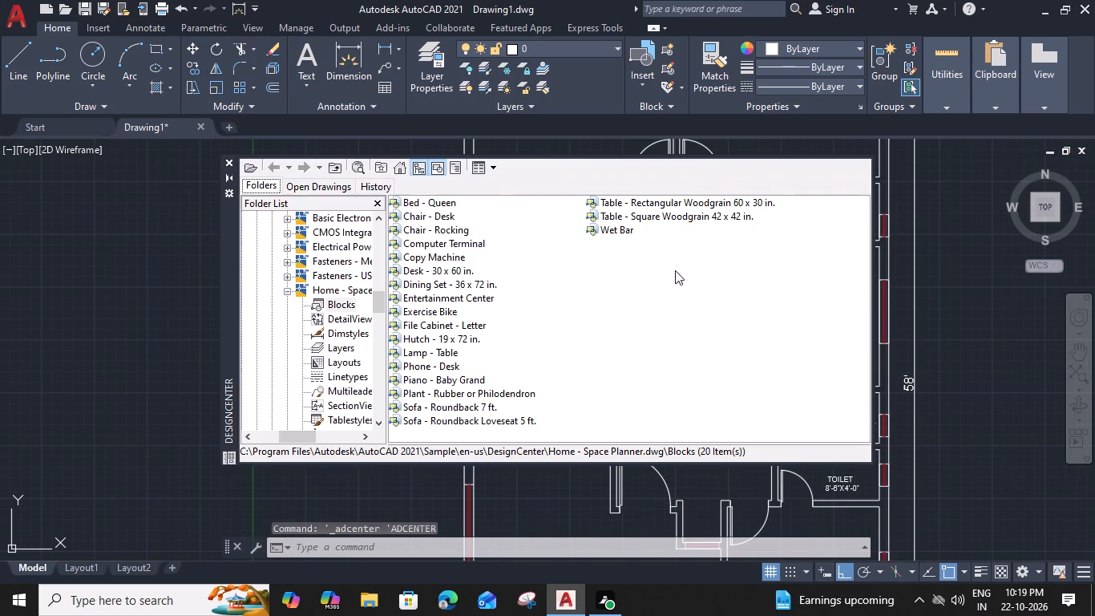
pyautogui.moveTo(436, 201); pyautogui.dragTo(511, 292)
pyautogui.moveTo(511, 292); pyautogui.dragTo(523, 467)
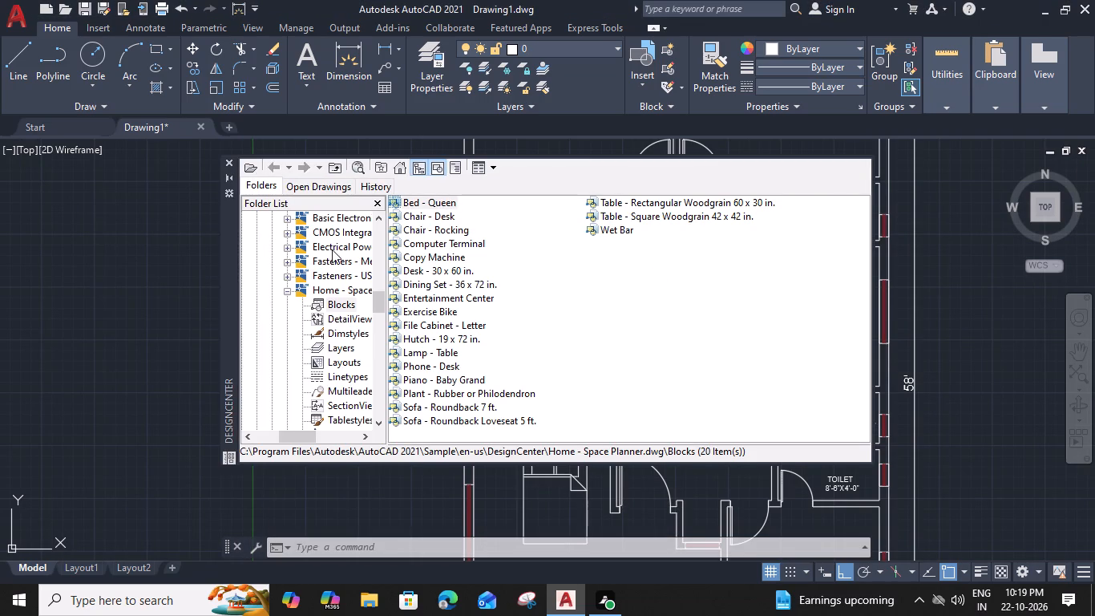
pyautogui.click(231, 160)
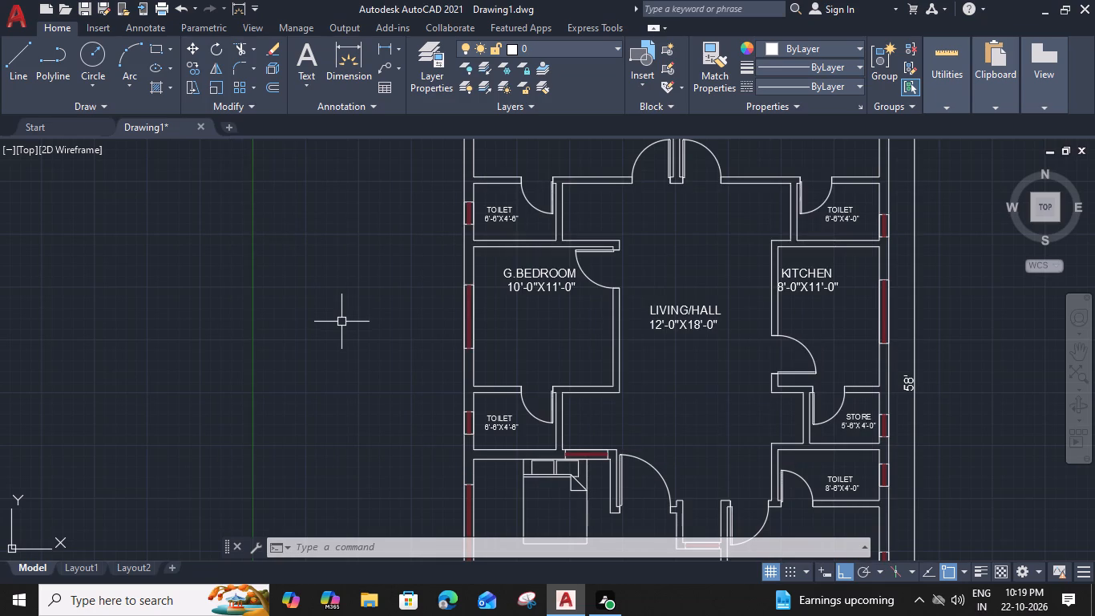
# Rotate the queen bed 90° about its northwest corner.
pyautogui.moveTo(450, 365); pyautogui.dragTo(451, 269, button='middle')
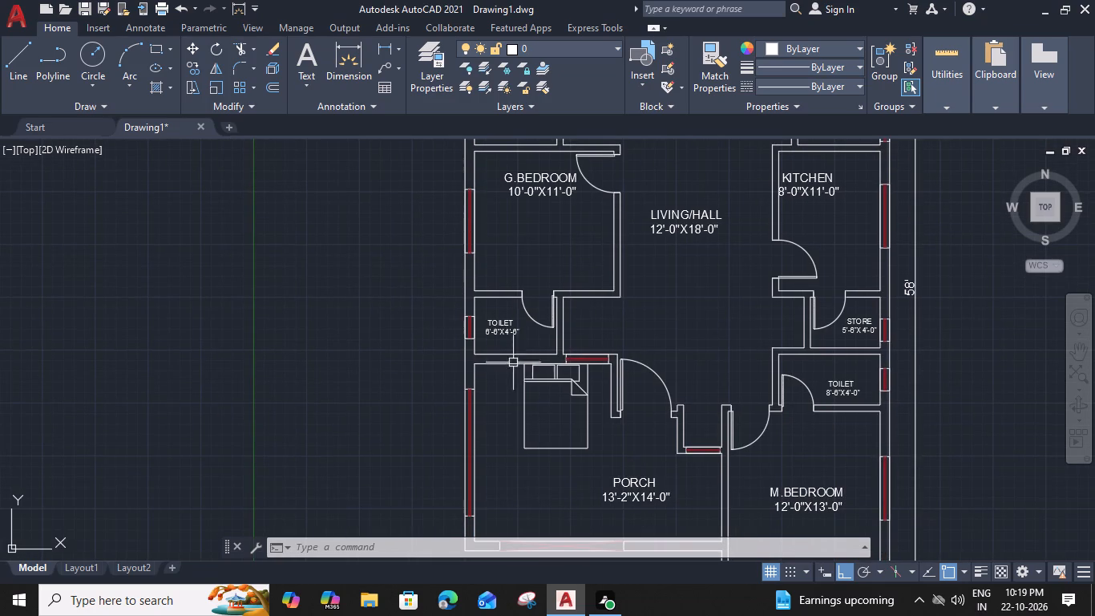
pyautogui.click(529, 383)
pyautogui.press('r')
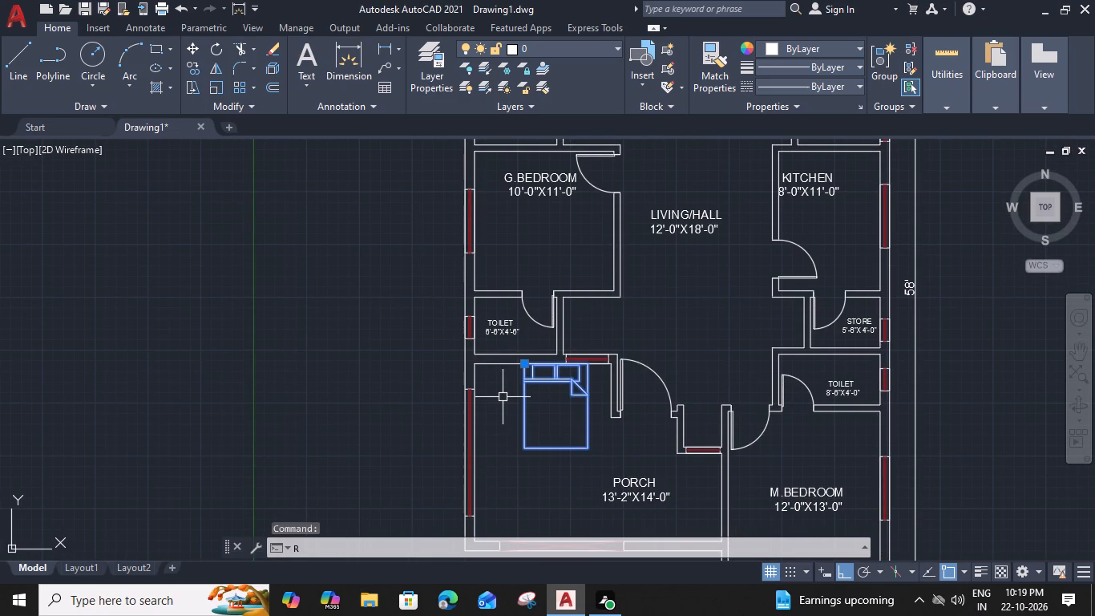
pyautogui.press('o')
pyautogui.press('space')
pyautogui.scroll(2, 519, 390)
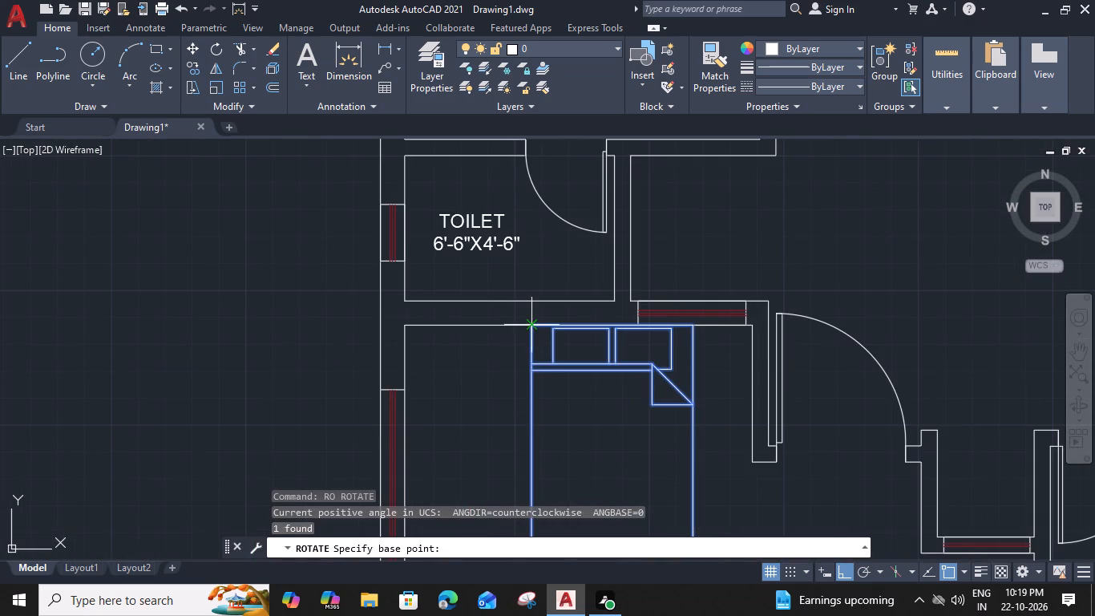
pyautogui.click(530, 325)
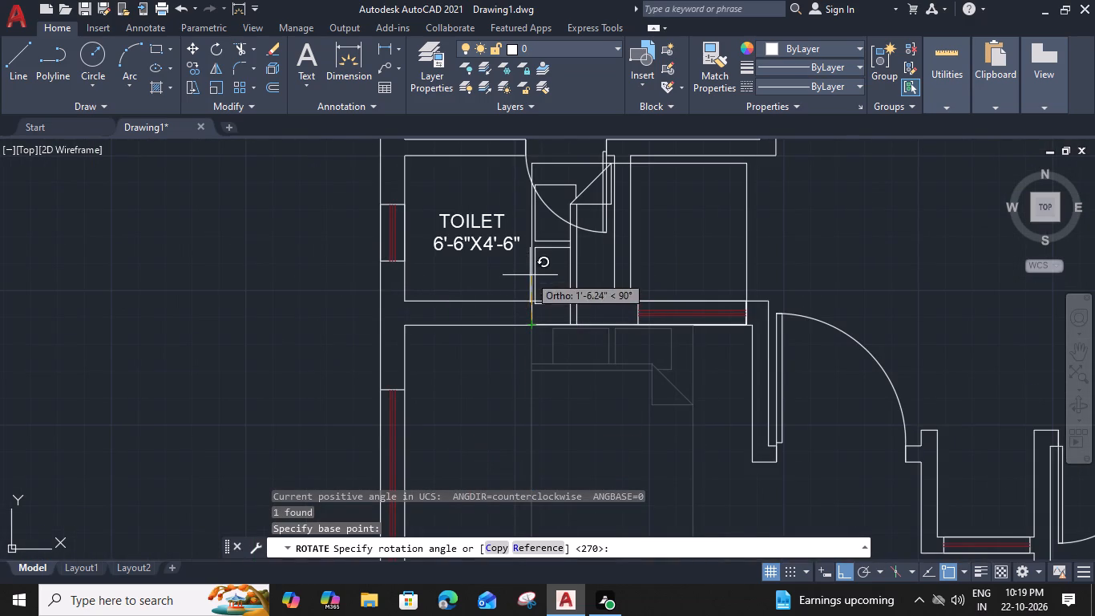
pyautogui.scroll(2, 530, 164)
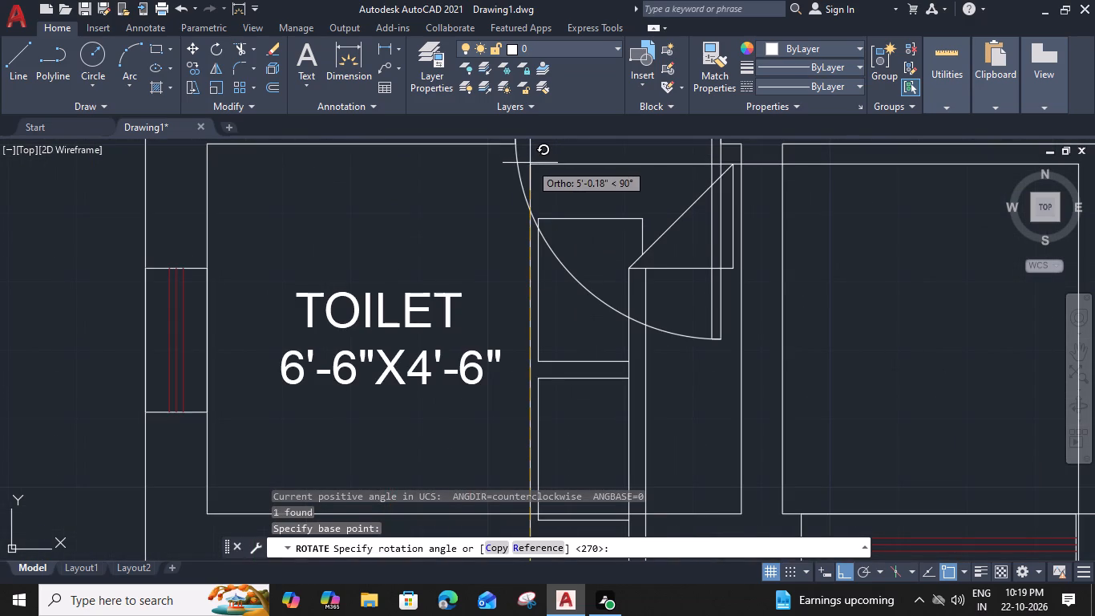
pyautogui.click(530, 163)
pyautogui.scroll(-3, 530, 165)
# Move the queen bed by its headboard midpoint to the G.BEDROOM's inner west wall, centered on the window.
pyautogui.click(533, 223)
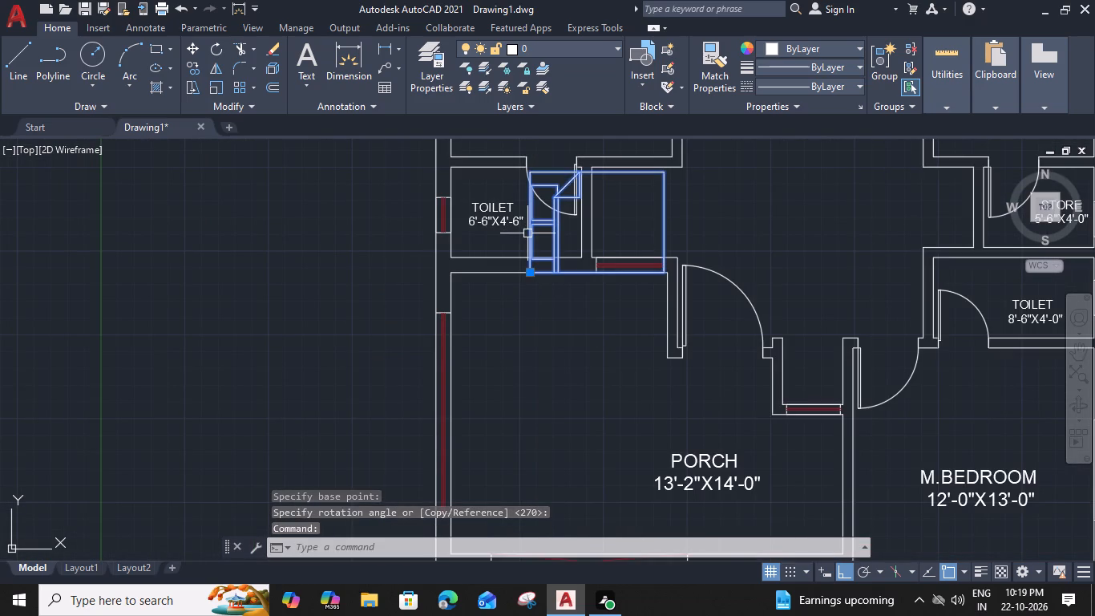
pyautogui.write('M')
pyautogui.press('space')
pyautogui.scroll(2, 527, 227)
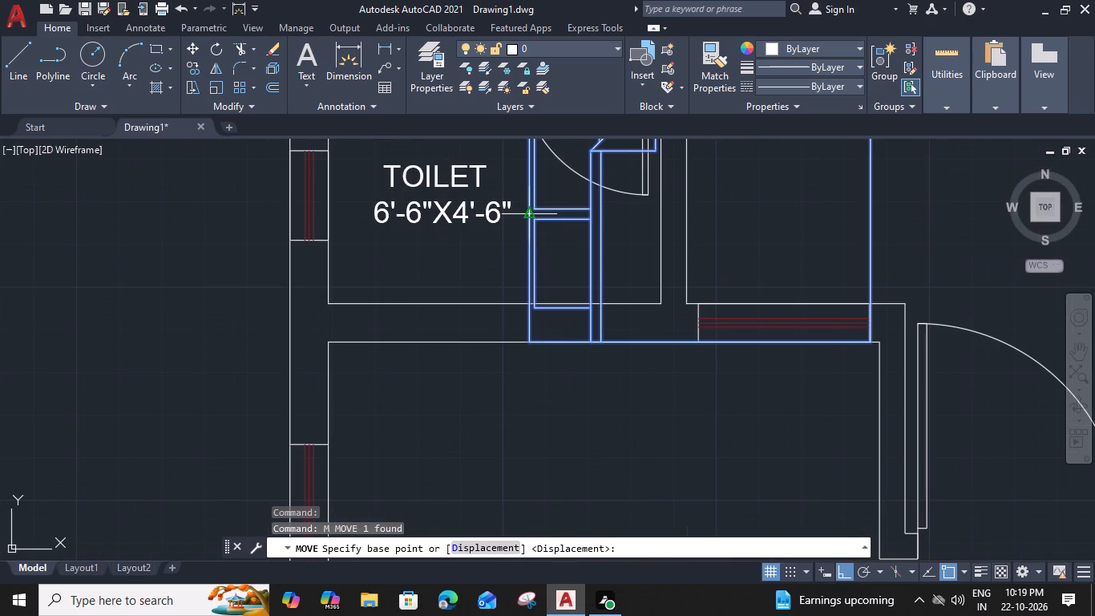
pyautogui.click(528, 211)
pyautogui.scroll(-3, 528, 214)
pyautogui.moveTo(531, 179); pyautogui.dragTo(534, 384, button='middle')
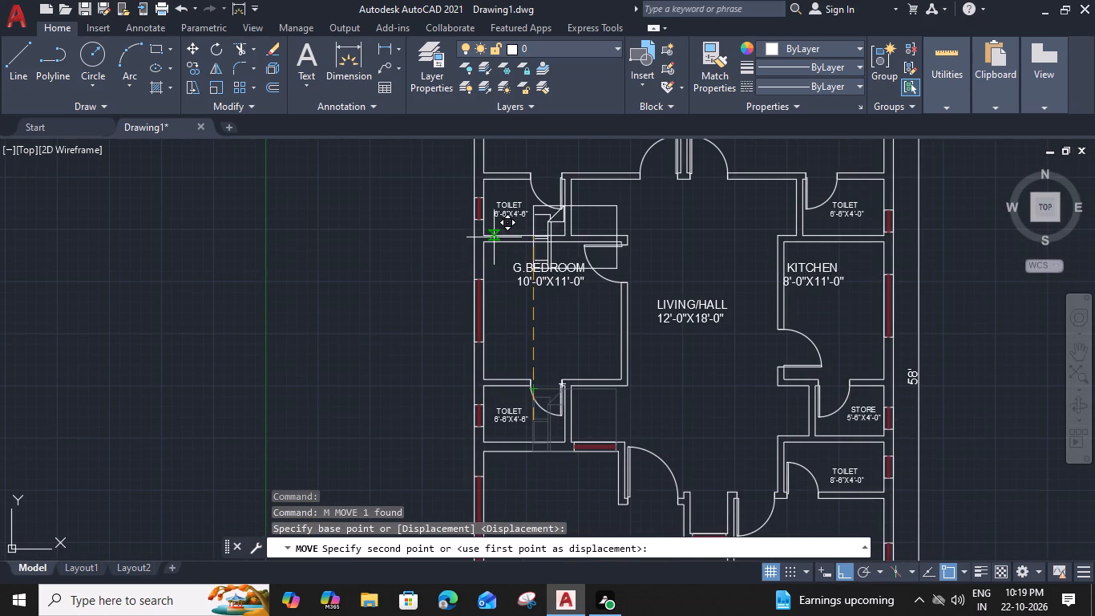
pyautogui.click(485, 306)
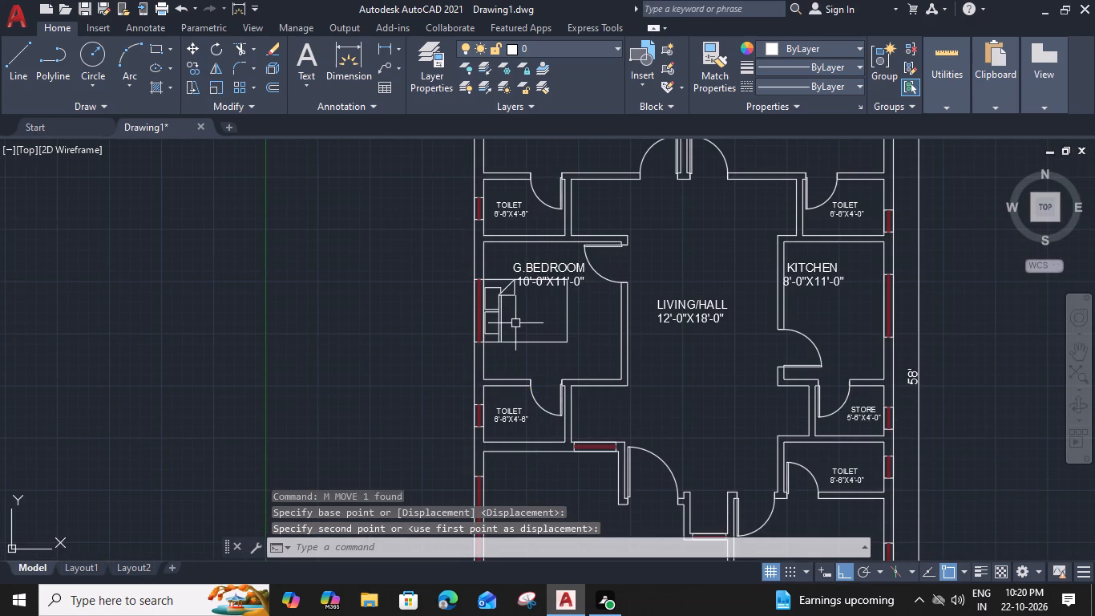
# Move the G.BEDROOM label south and slightly west so it sits over the queen bed.
pyautogui.click(551, 267)
pyautogui.write('M')
pyautogui.press('space')
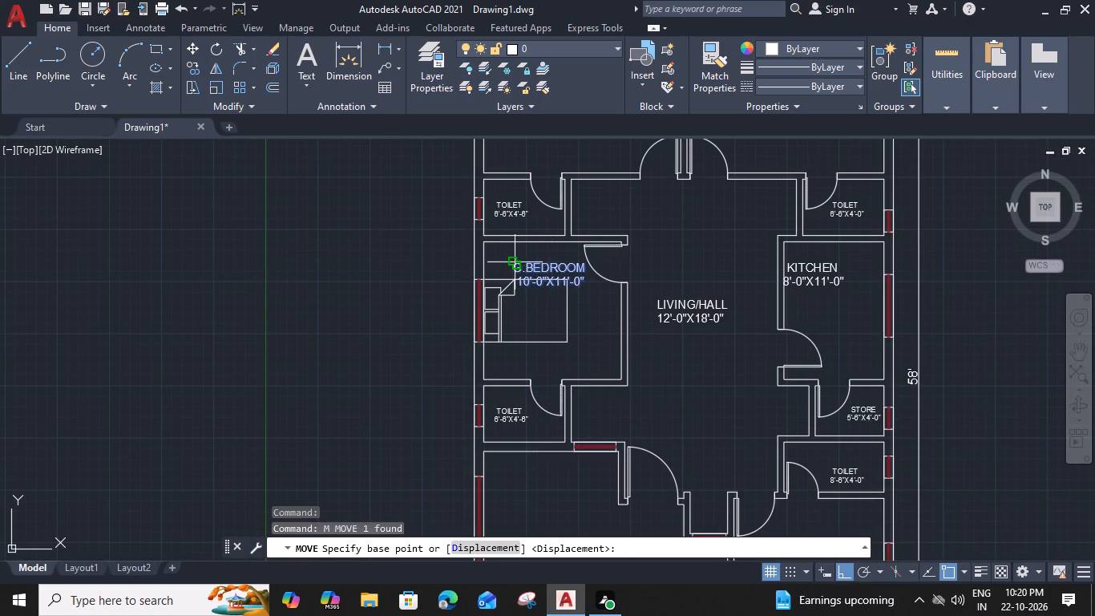
pyautogui.click(511, 261)
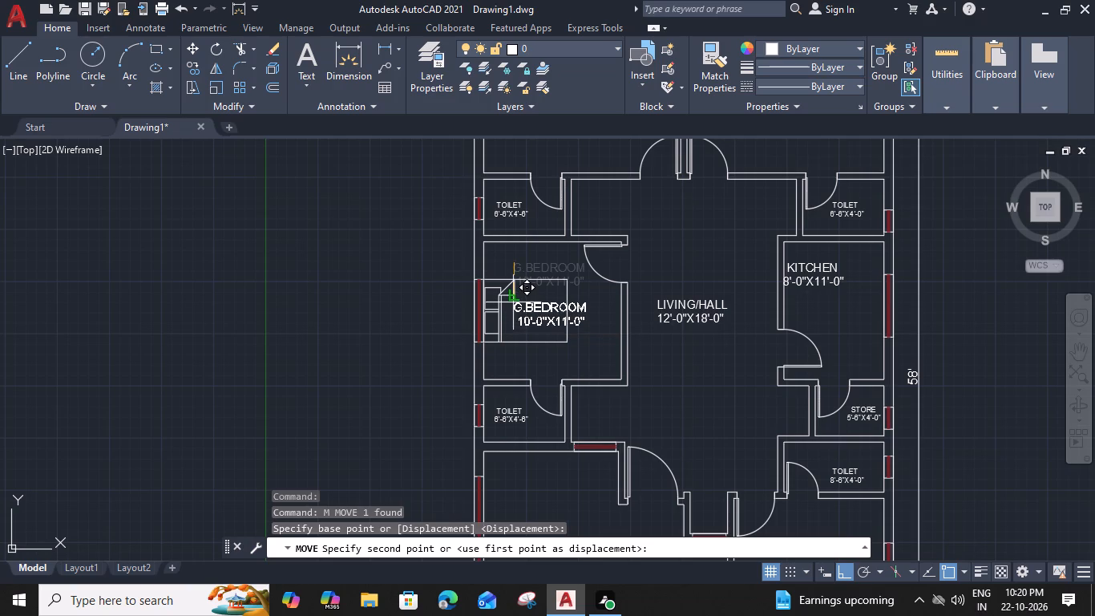
pyautogui.scroll(1, 513, 302)
pyautogui.click(513, 302)
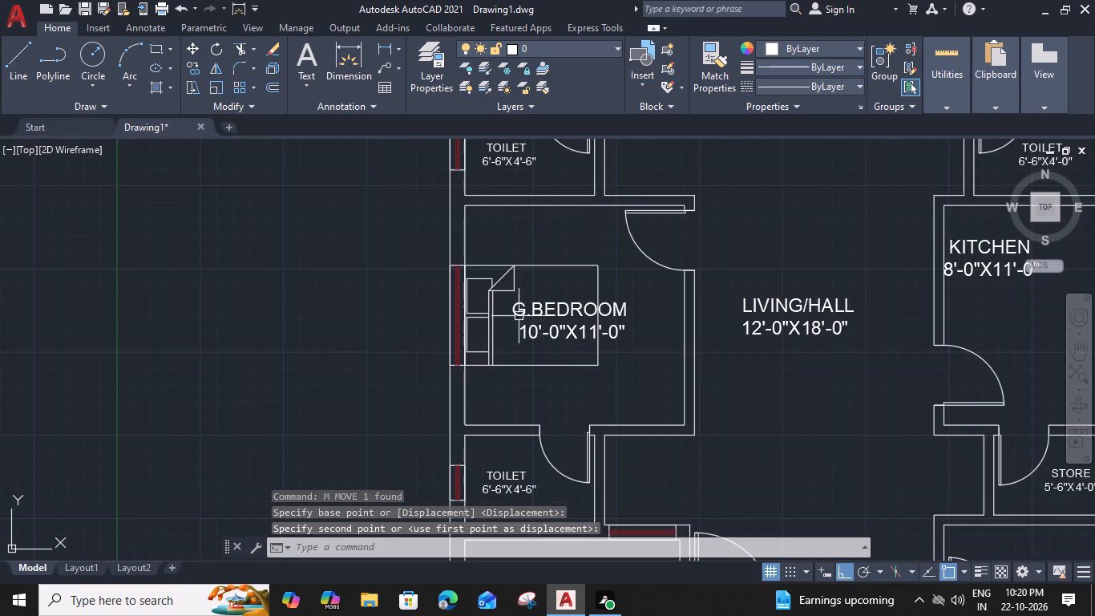
pyautogui.click(519, 312)
pyautogui.write('M')
pyautogui.press('space')
pyautogui.scroll(1, 511, 310)
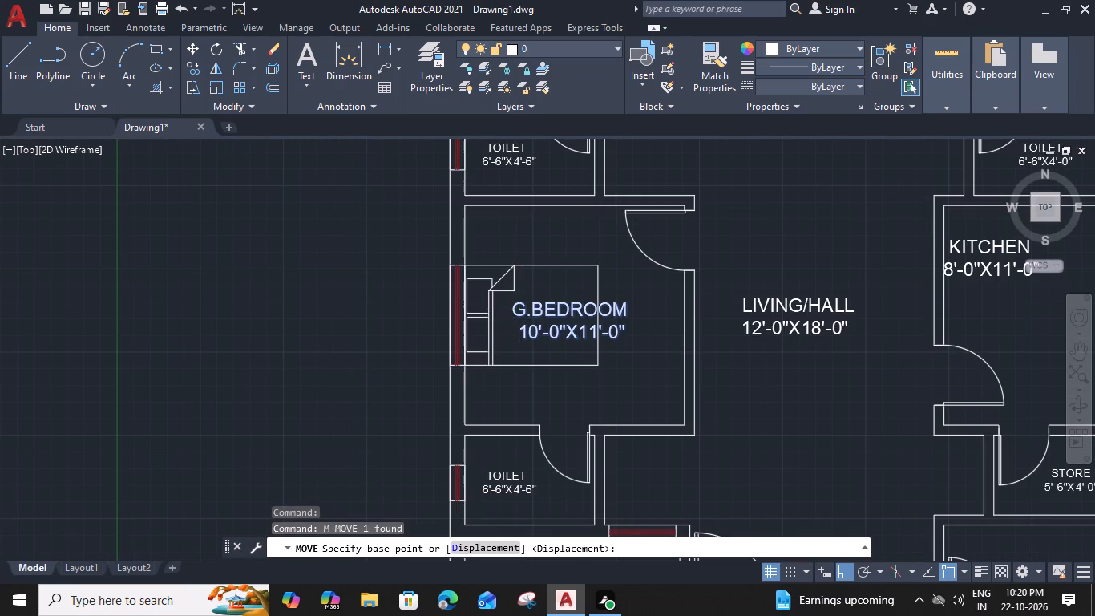
pyautogui.click(513, 298)
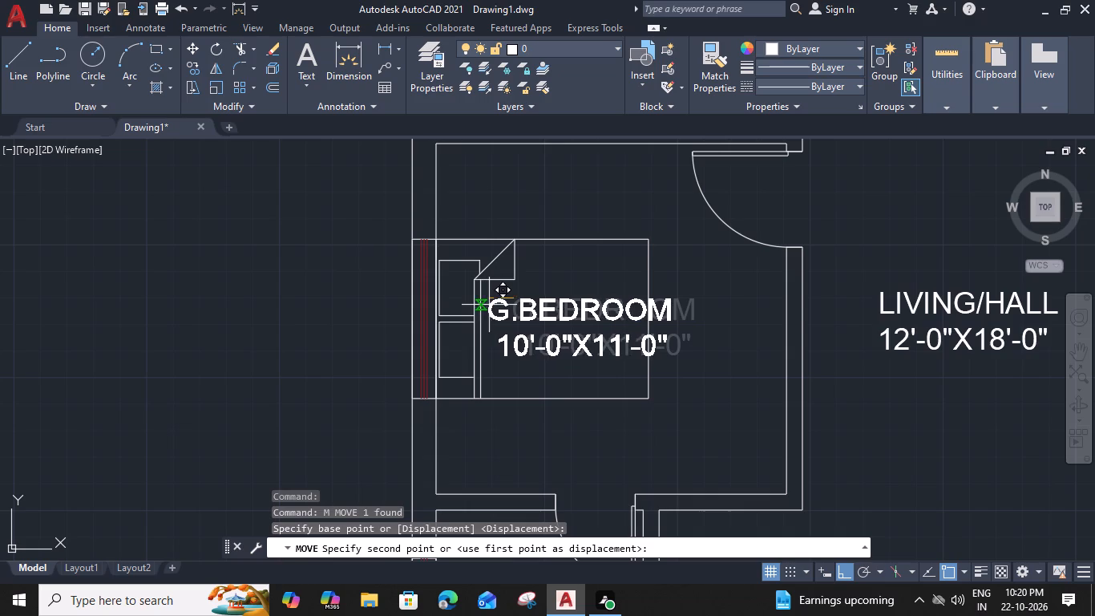
pyautogui.click(488, 303)
pyautogui.scroll(-1, 583, 315)
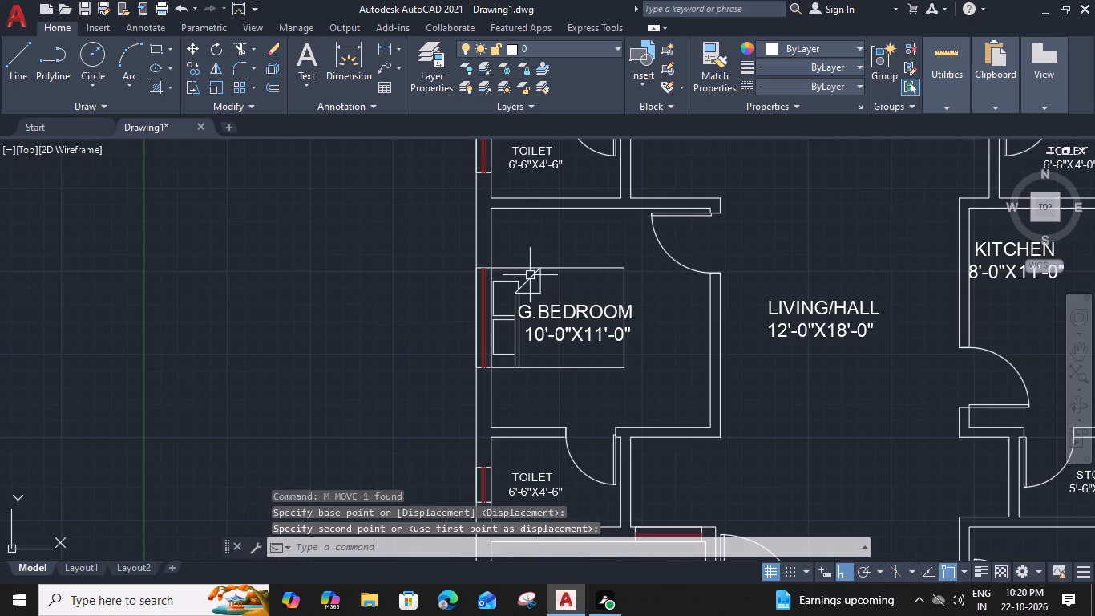
# Copy the G.BEDROOM queen bed by its headboard midpoint to BEDROOM-3's inner west wall, centered on the window.
pyautogui.click(529, 274)
pyautogui.write('CO')
pyautogui.press('space')
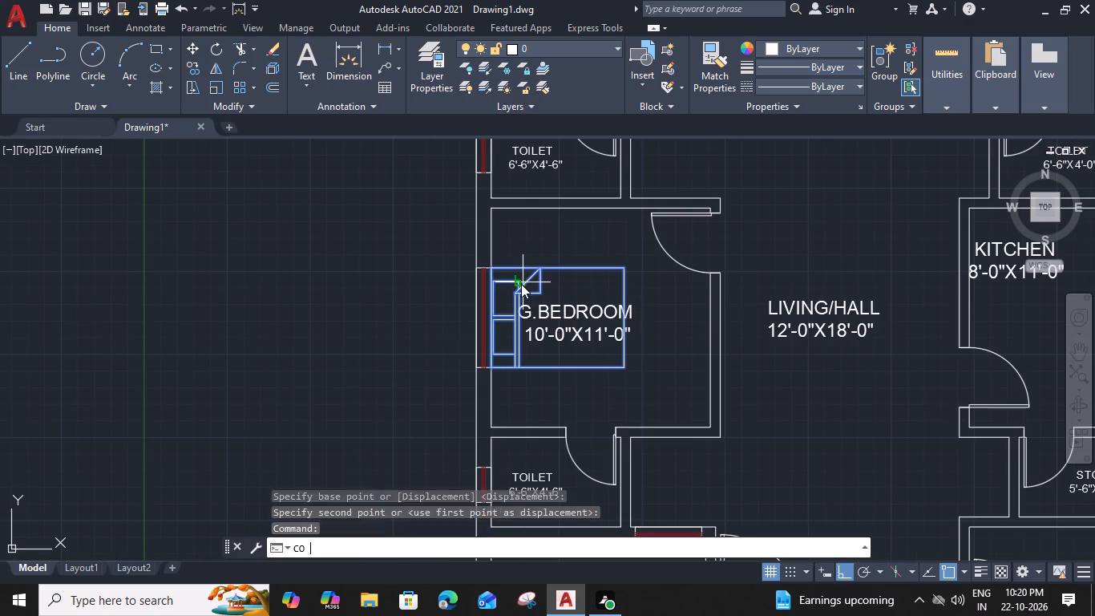
pyautogui.scroll(1, 493, 316)
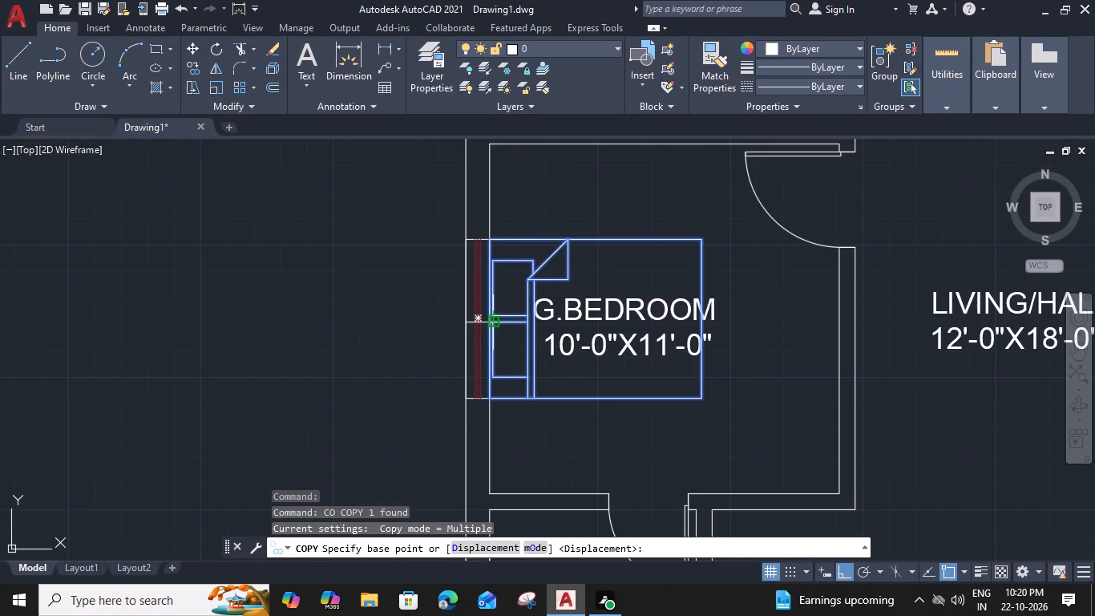
pyautogui.scroll(1, 495, 275)
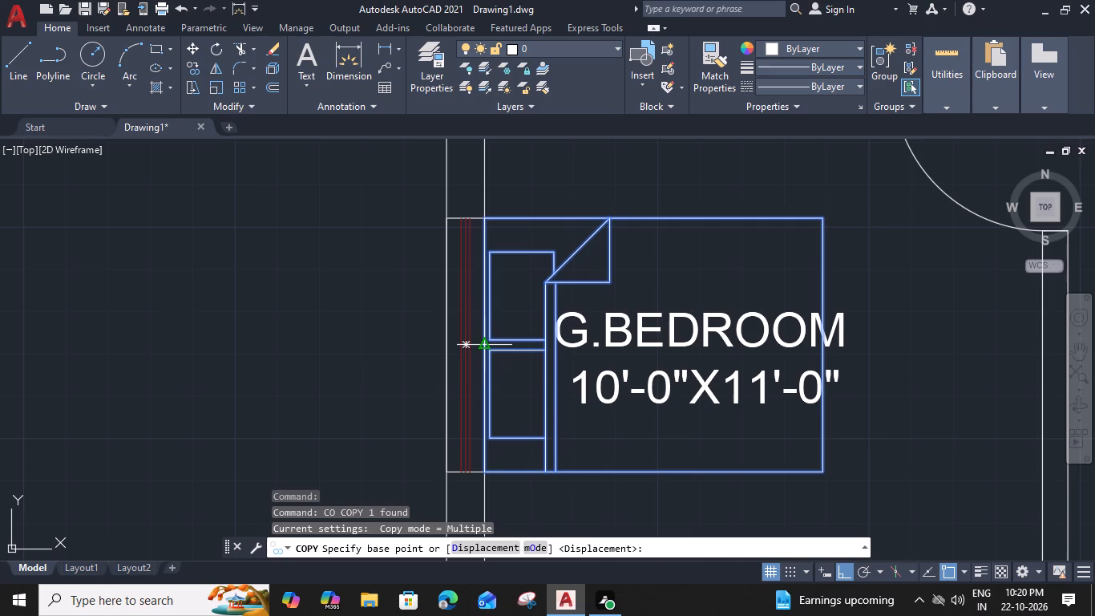
pyautogui.click(483, 344)
pyautogui.scroll(-3, 479, 245)
pyautogui.moveTo(486, 209); pyautogui.dragTo(469, 437, button='middle')
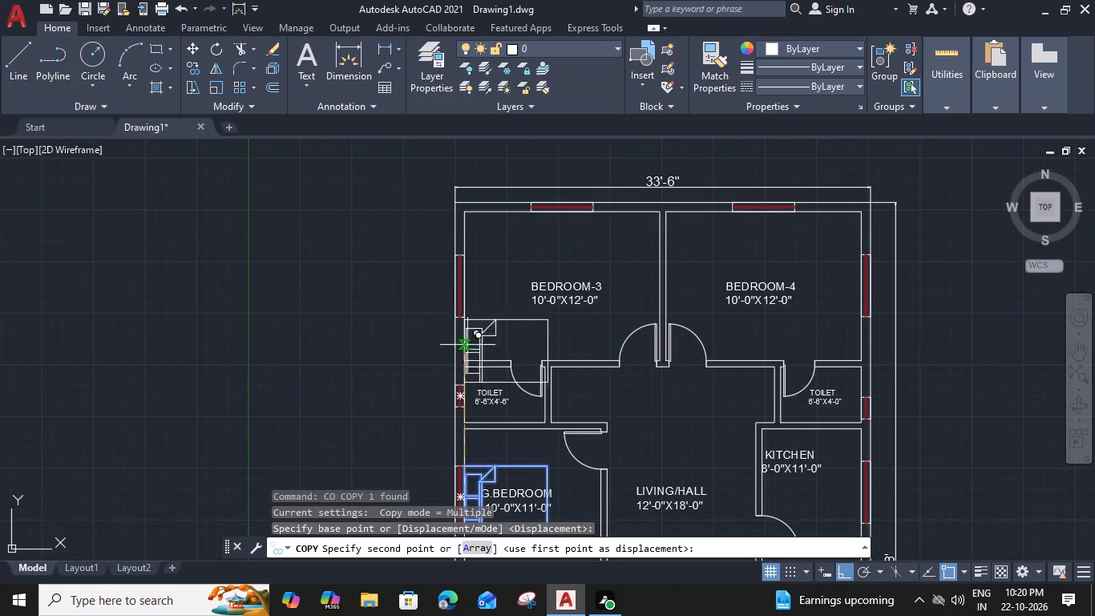
pyautogui.scroll(1, 465, 296)
pyautogui.click(463, 277)
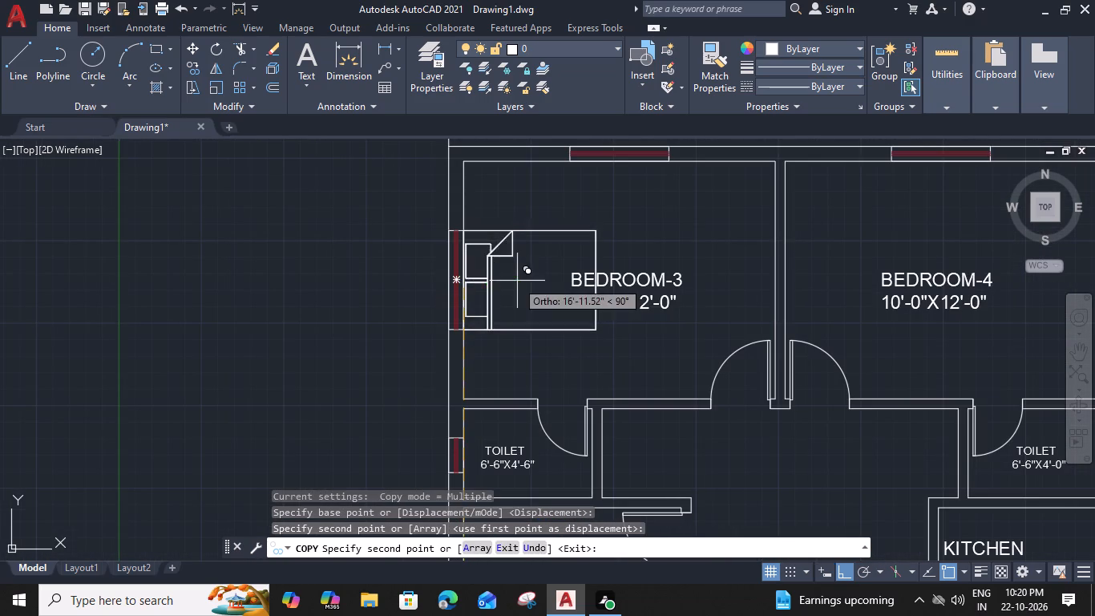
pyautogui.moveTo(570, 347); pyautogui.dragTo(437, 320, button='middle')
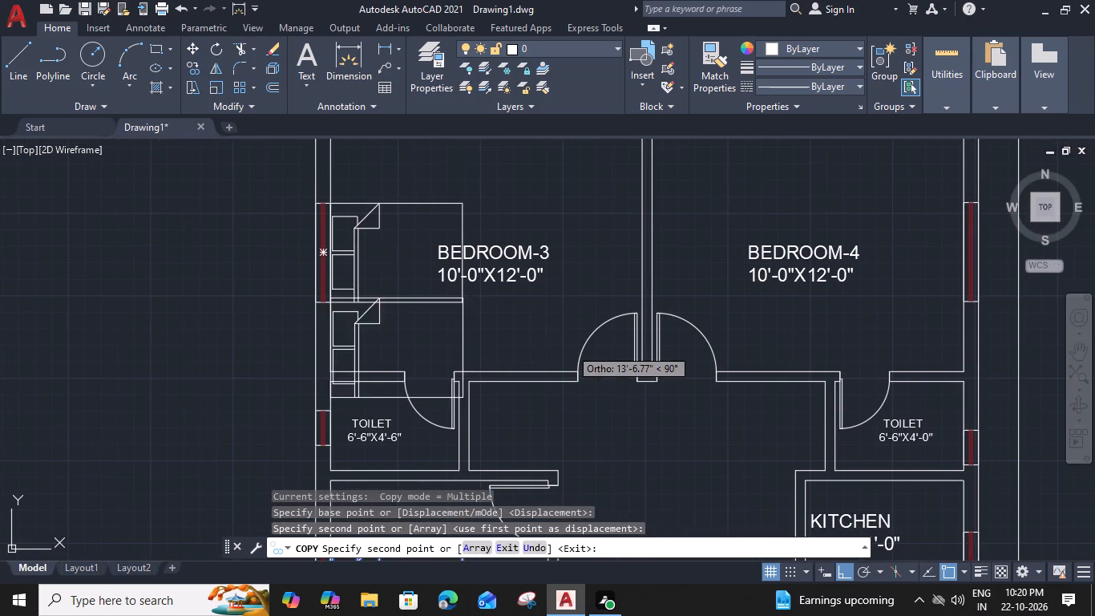
pyautogui.moveTo(677, 222); pyautogui.dragTo(555, 242, button='middle')
pyautogui.press('Escape')
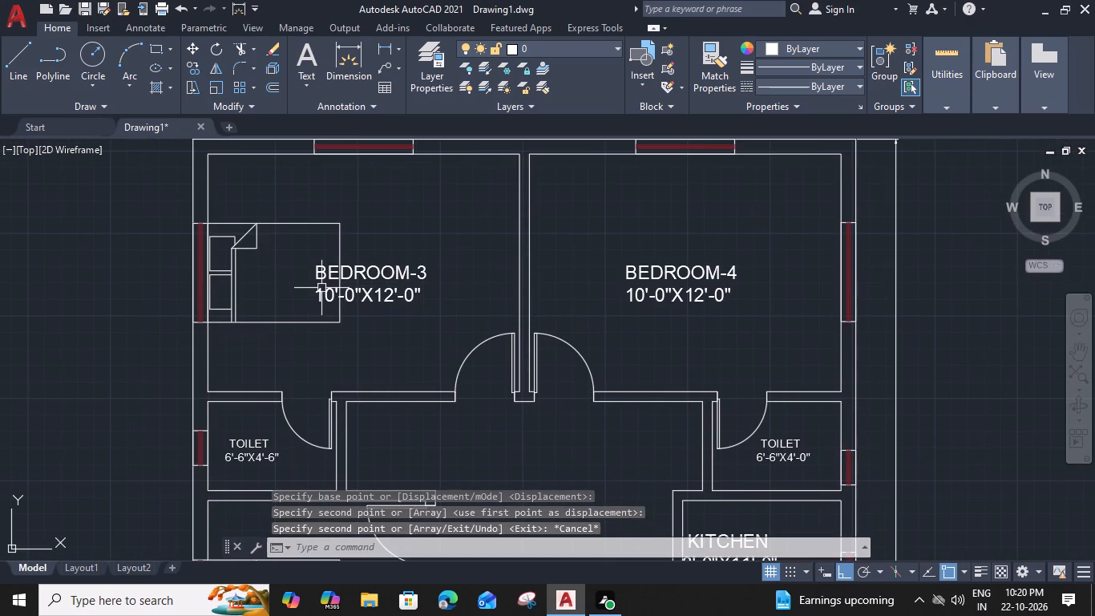
# Move the BEDROOM-3 label straight west so it sits over the queen bed.
pyautogui.click(330, 265)
pyautogui.write('M')
pyautogui.press('space')
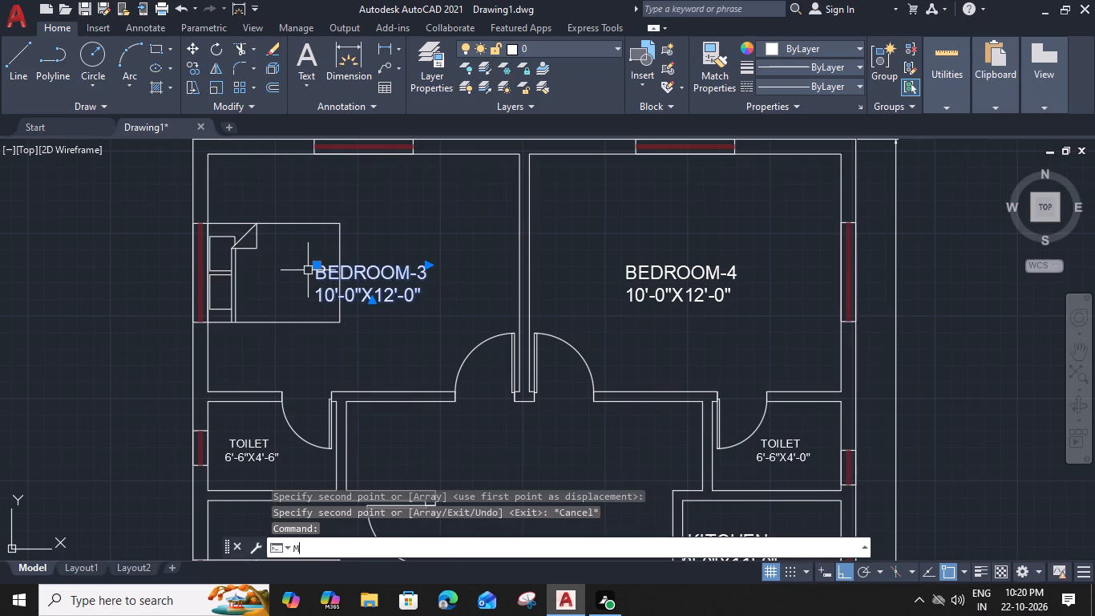
pyautogui.click(313, 266)
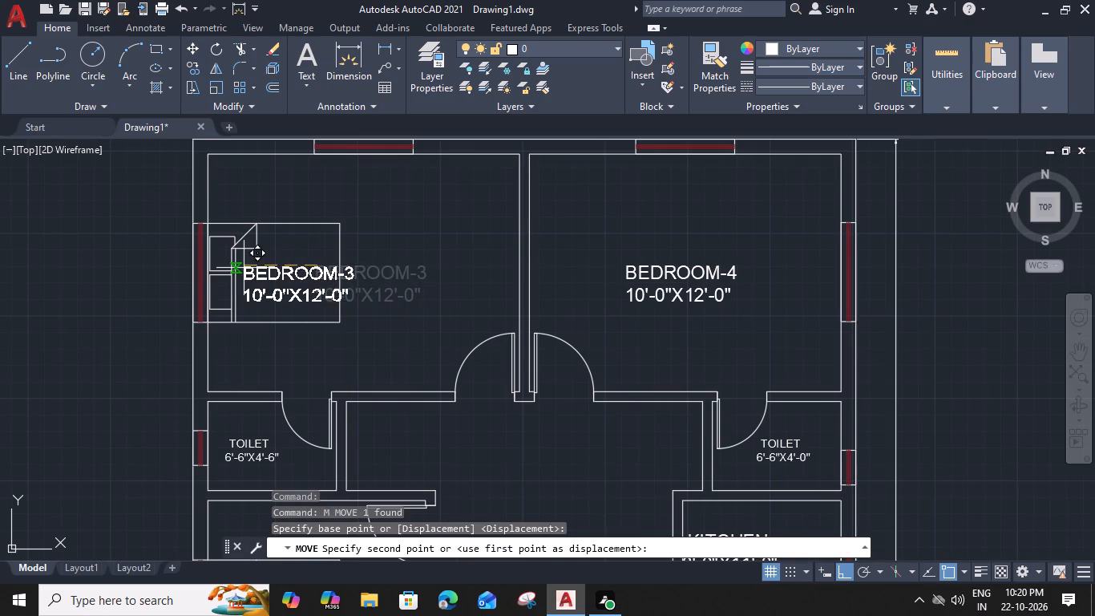
pyautogui.click(242, 265)
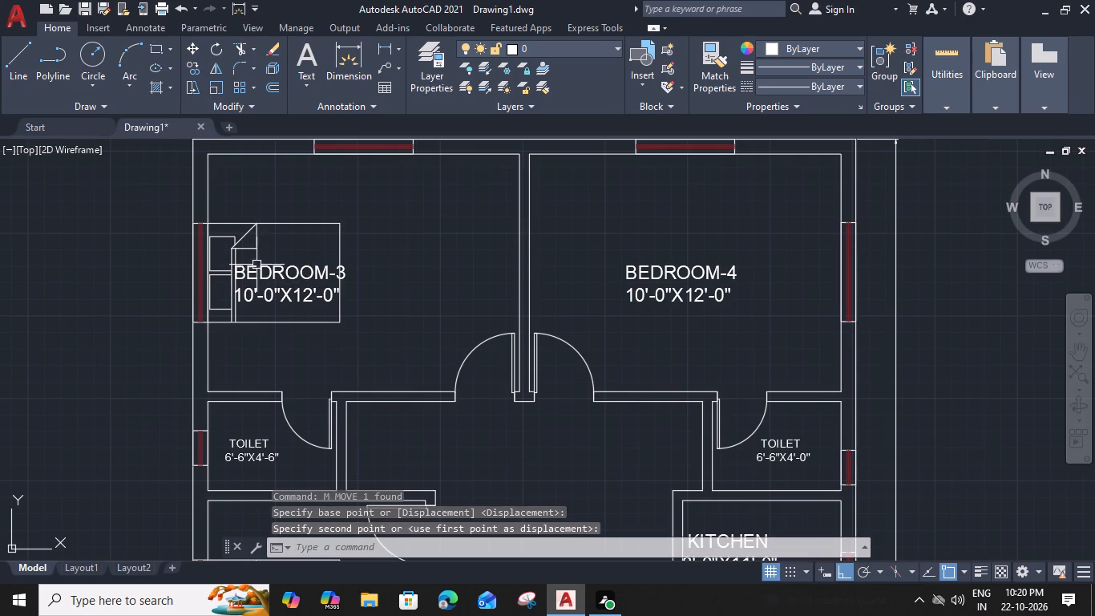
pyautogui.click(288, 271)
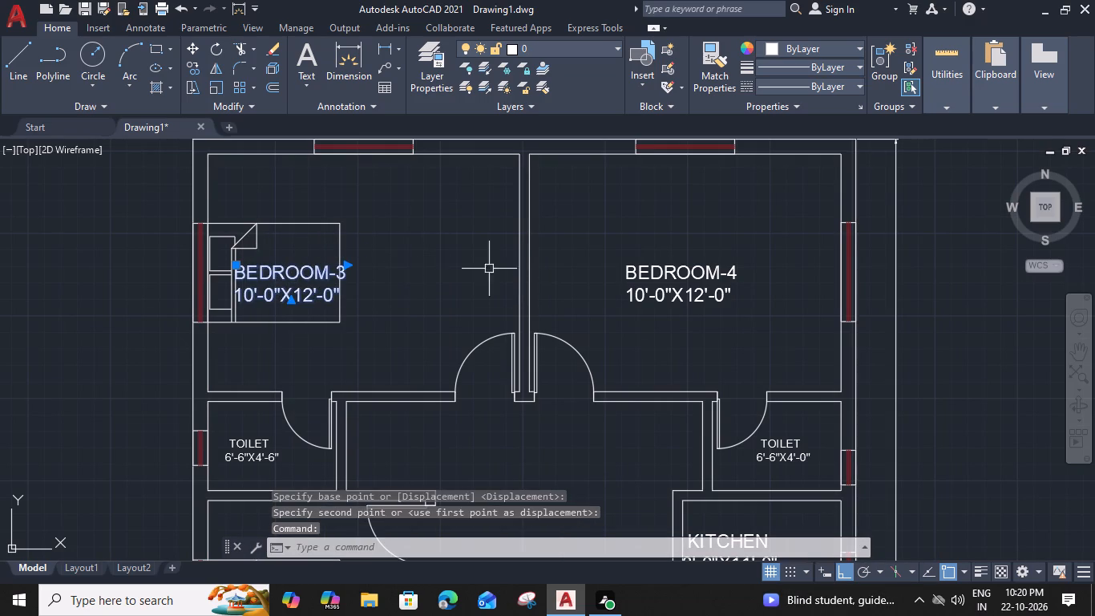
pyautogui.press('Escape')
# Mirror the BEDROOM-3 bed into BEDROOM-4 about the vertical centerline of the partition wall between them, keeping the original.
pyautogui.moveTo(383, 211); pyautogui.dragTo(350, 225)
pyautogui.click(306, 237)
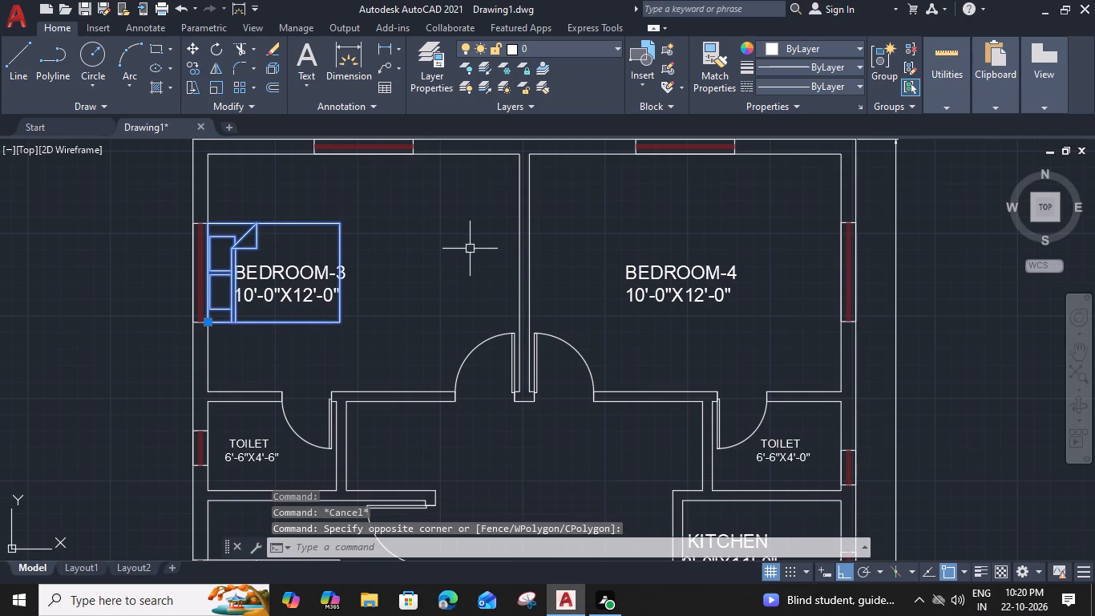
pyautogui.press('m')
pyautogui.press('i')
pyautogui.press('space')
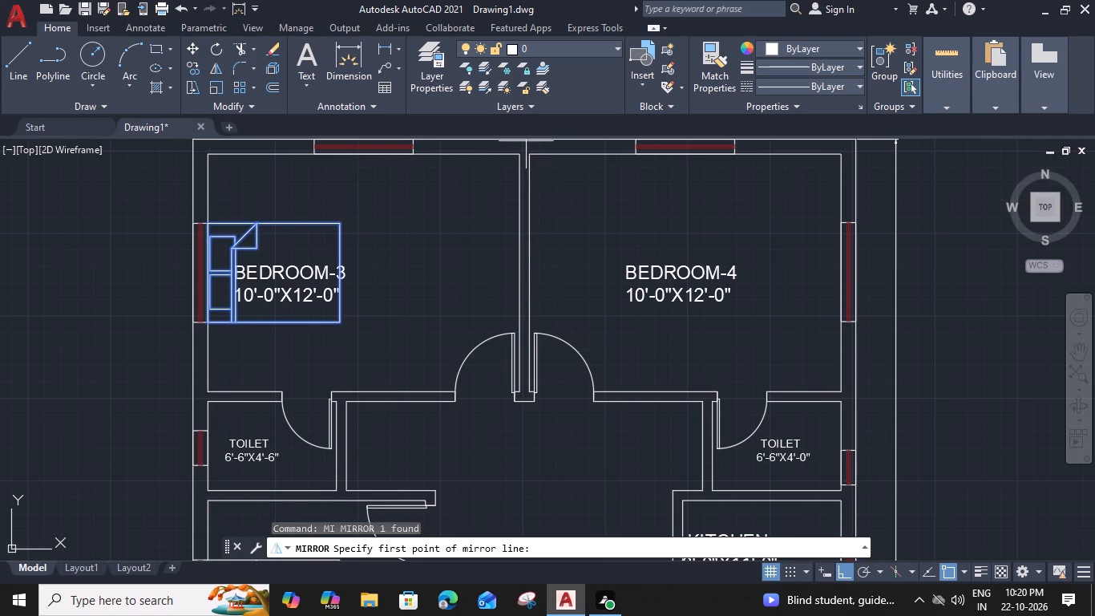
pyautogui.click(526, 399)
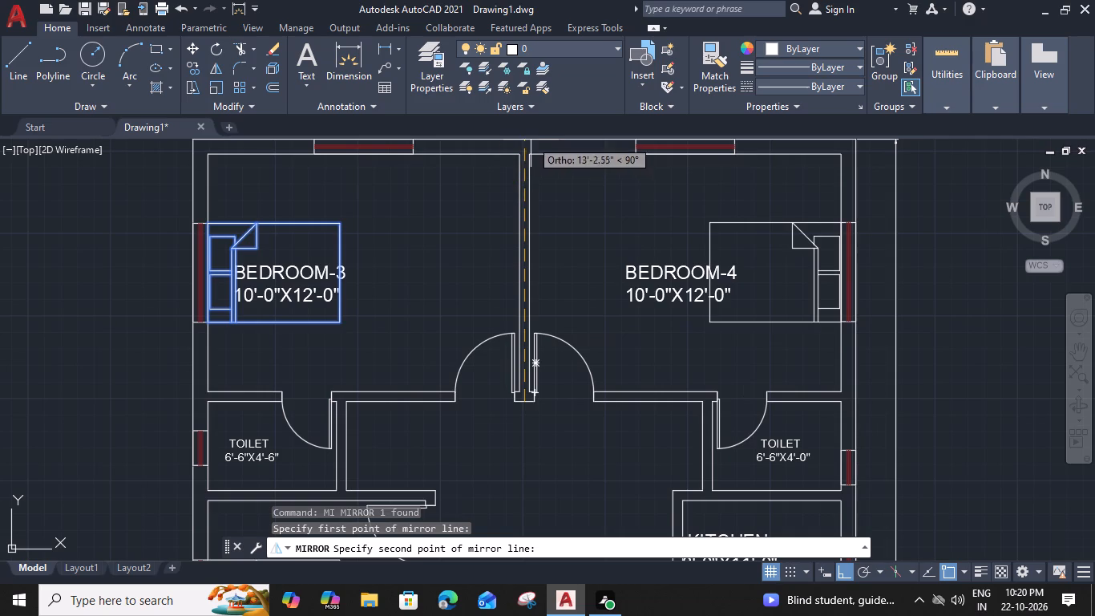
pyautogui.click(523, 140)
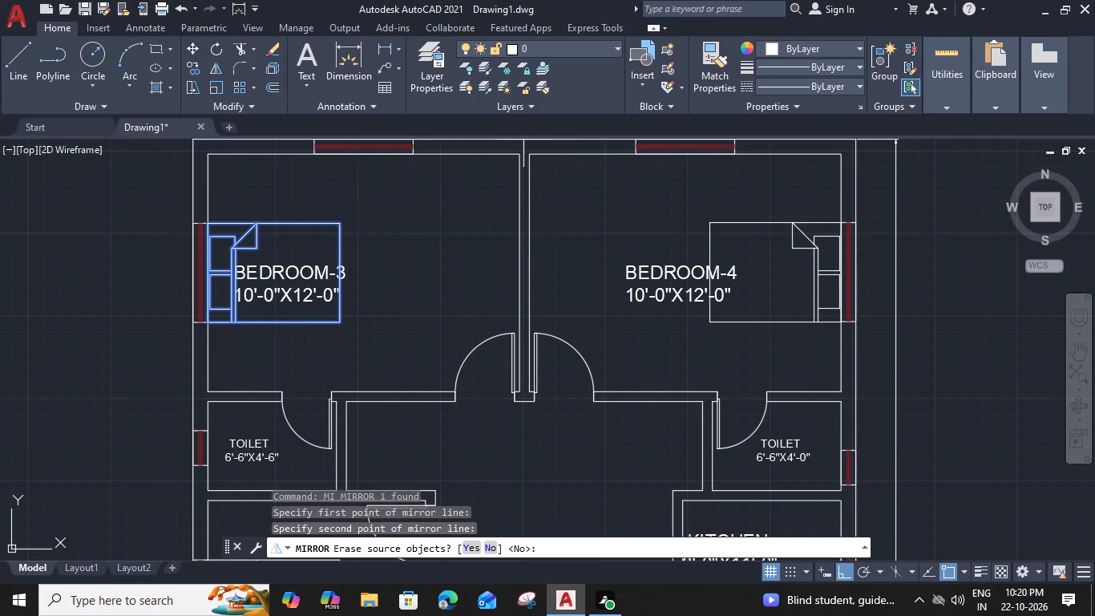
pyautogui.press('space')
# Move the BEDROOM-4 label east so it sits over the mirrored bed, beside the pillows.
pyautogui.click(685, 275)
pyautogui.write('M')
pyautogui.press('space')
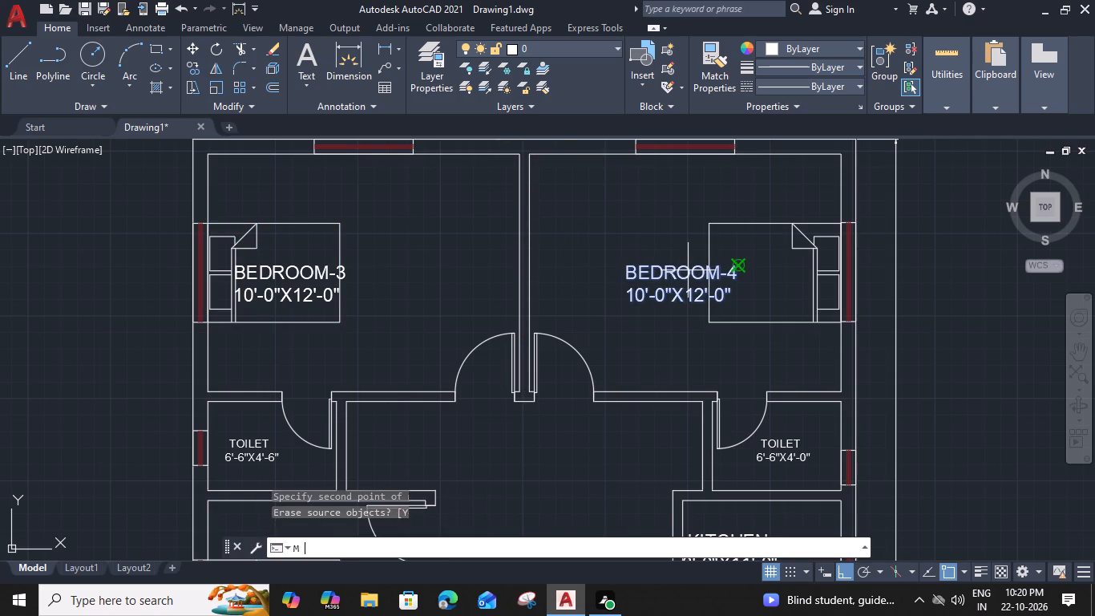
pyautogui.click(735, 269)
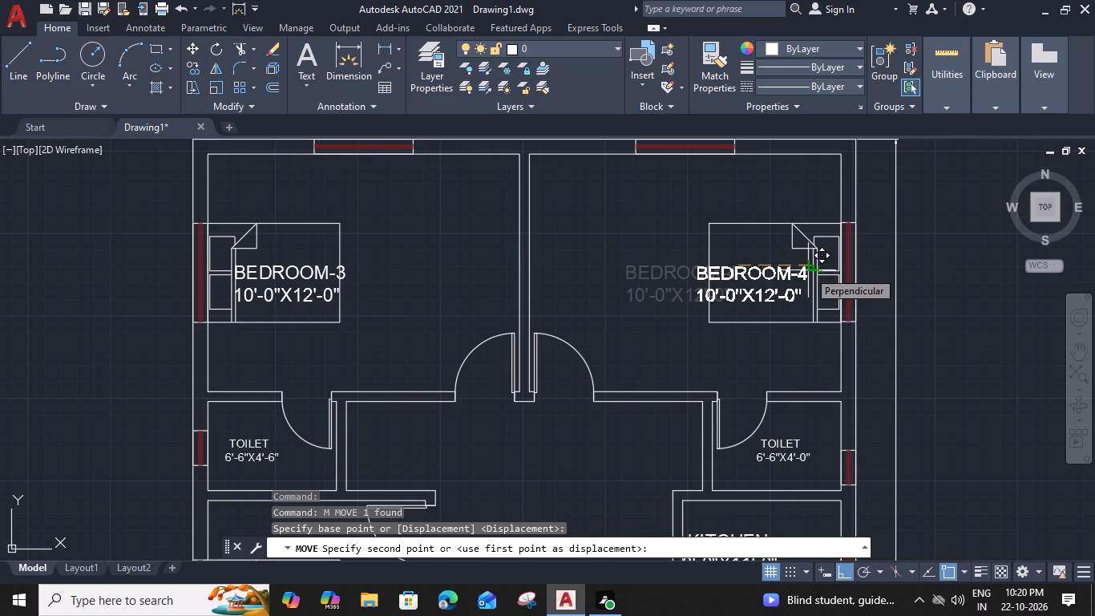
pyautogui.scroll(1, 807, 270)
pyautogui.click(815, 271)
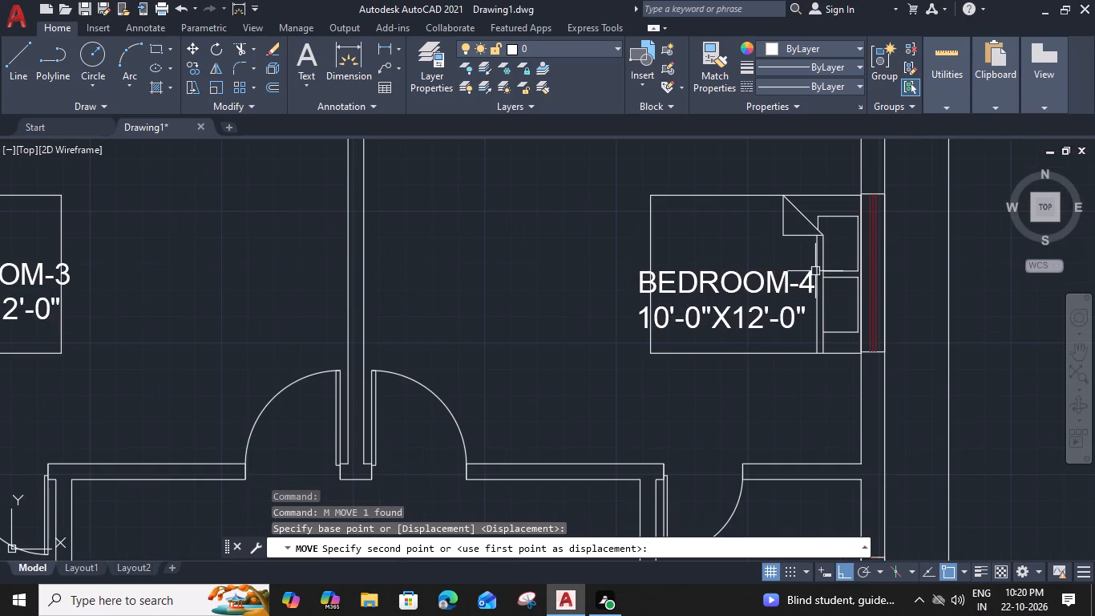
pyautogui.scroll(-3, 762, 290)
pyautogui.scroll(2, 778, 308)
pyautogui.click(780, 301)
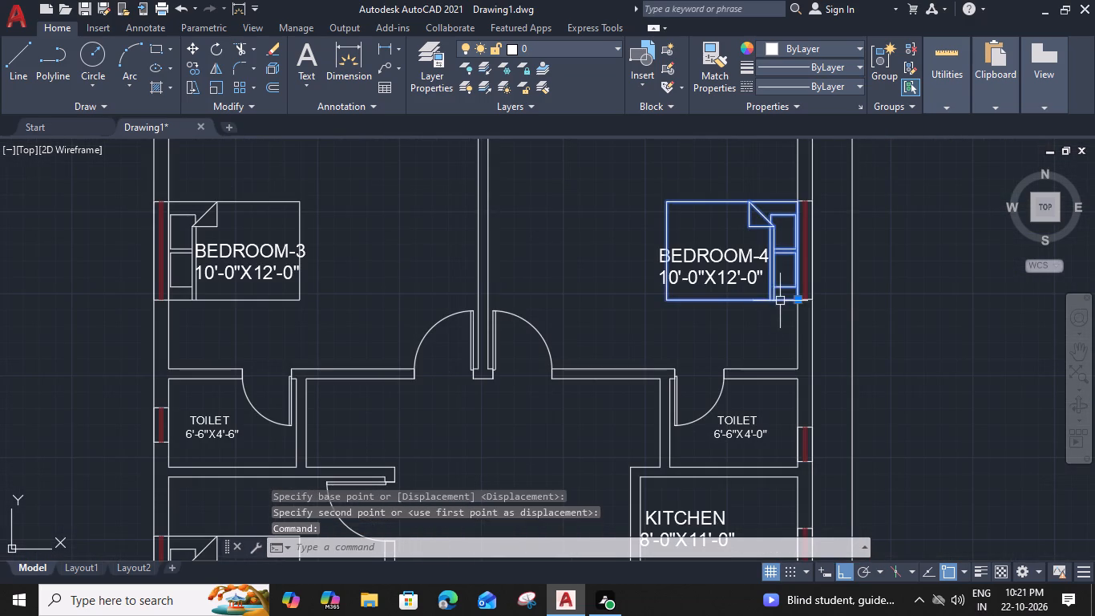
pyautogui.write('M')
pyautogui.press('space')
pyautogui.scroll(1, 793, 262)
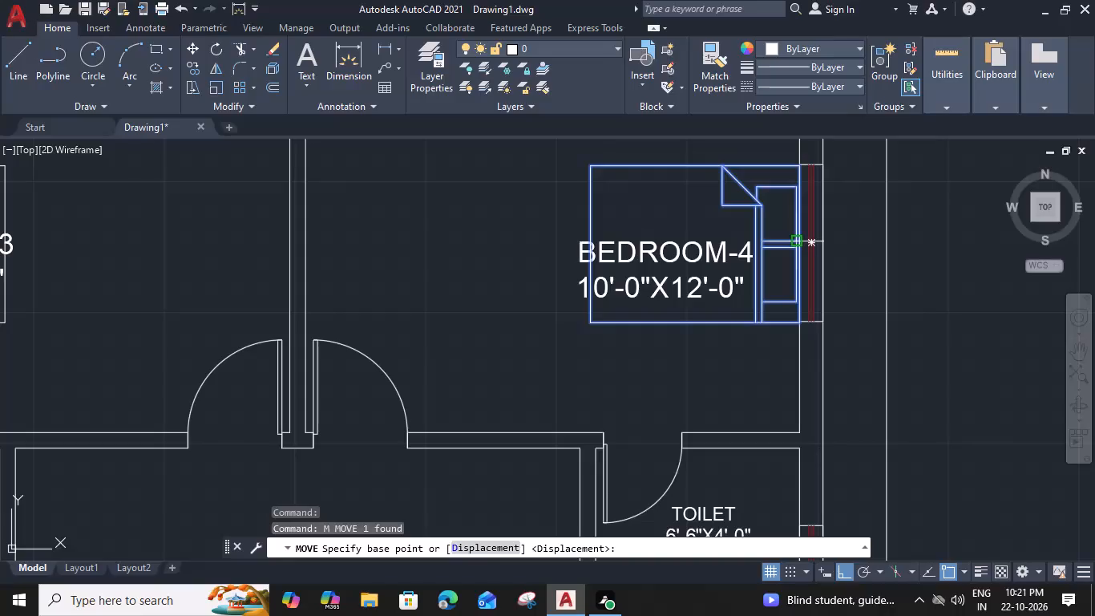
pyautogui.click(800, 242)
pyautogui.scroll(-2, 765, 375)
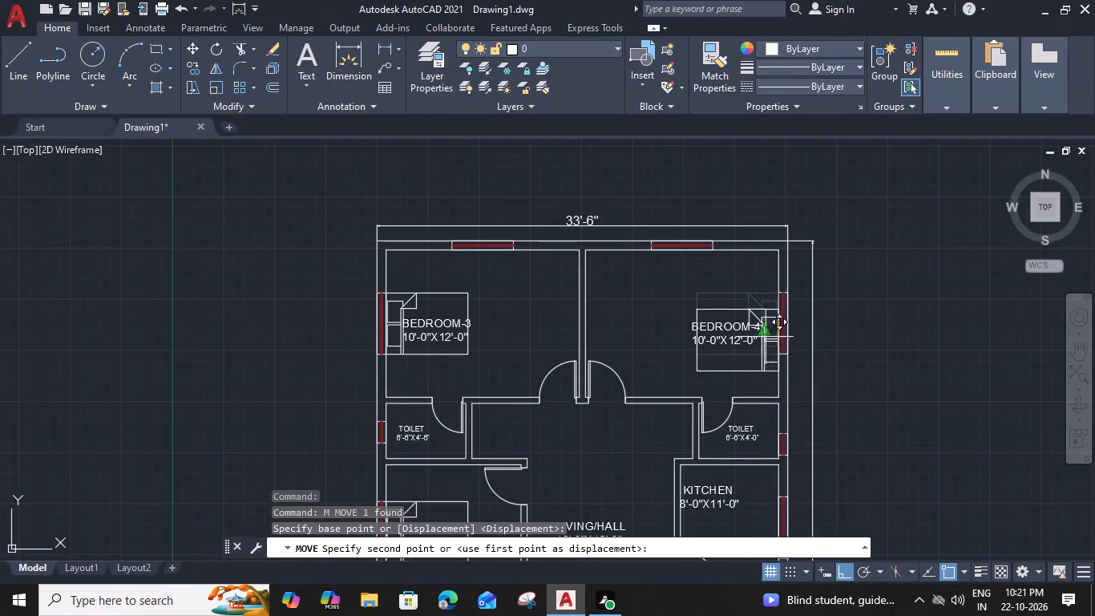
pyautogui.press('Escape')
# Copy the BEDROOM-4 bed by its headboard midpoint to the M.BEDROOM's inner east wall, centered on the window.
pyautogui.click(772, 290)
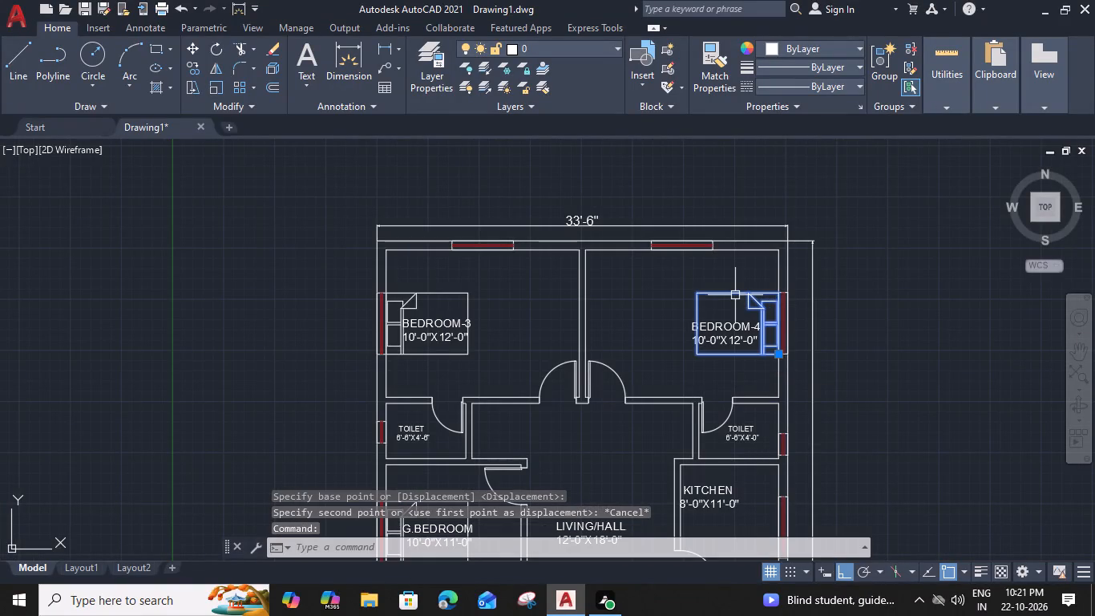
pyautogui.write('CO')
pyautogui.press('space')
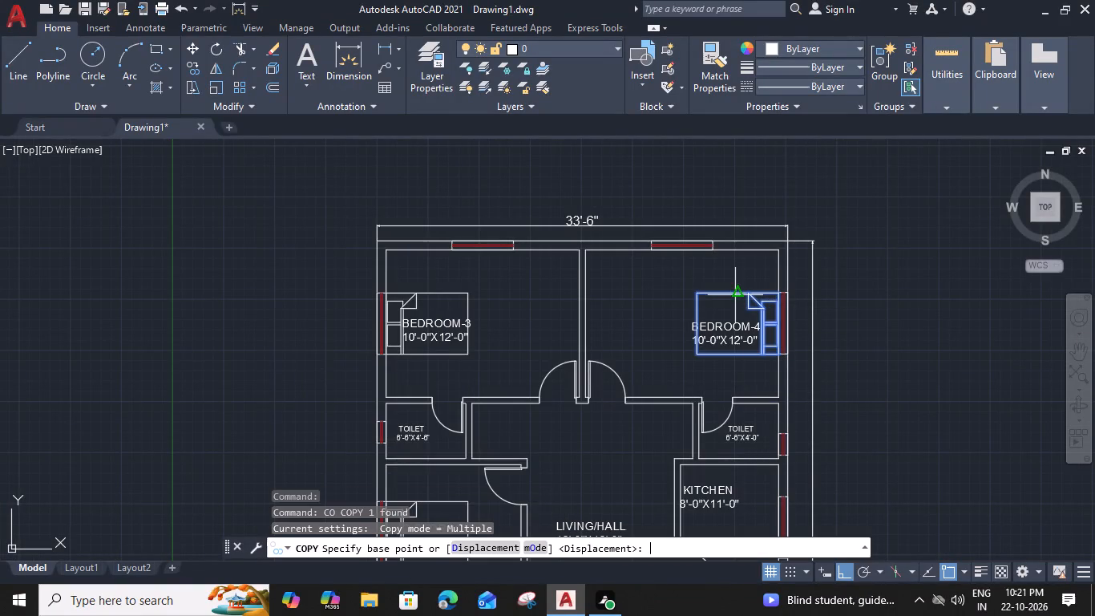
pyautogui.scroll(3, 806, 291)
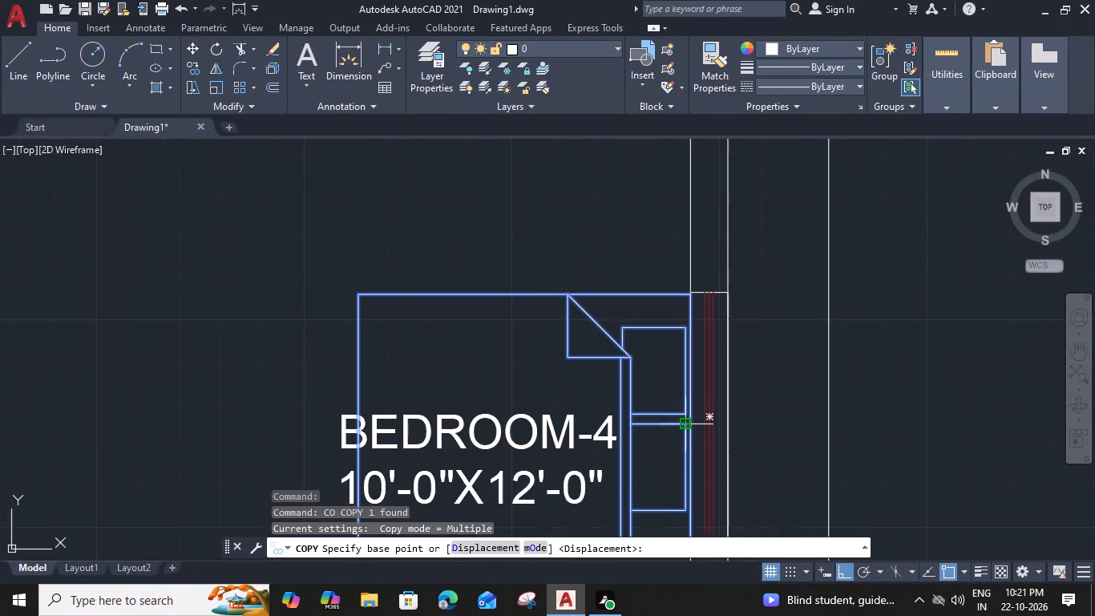
pyautogui.click(691, 418)
pyautogui.scroll(-3, 691, 418)
pyautogui.moveTo(689, 452); pyautogui.dragTo(690, 170, button='middle')
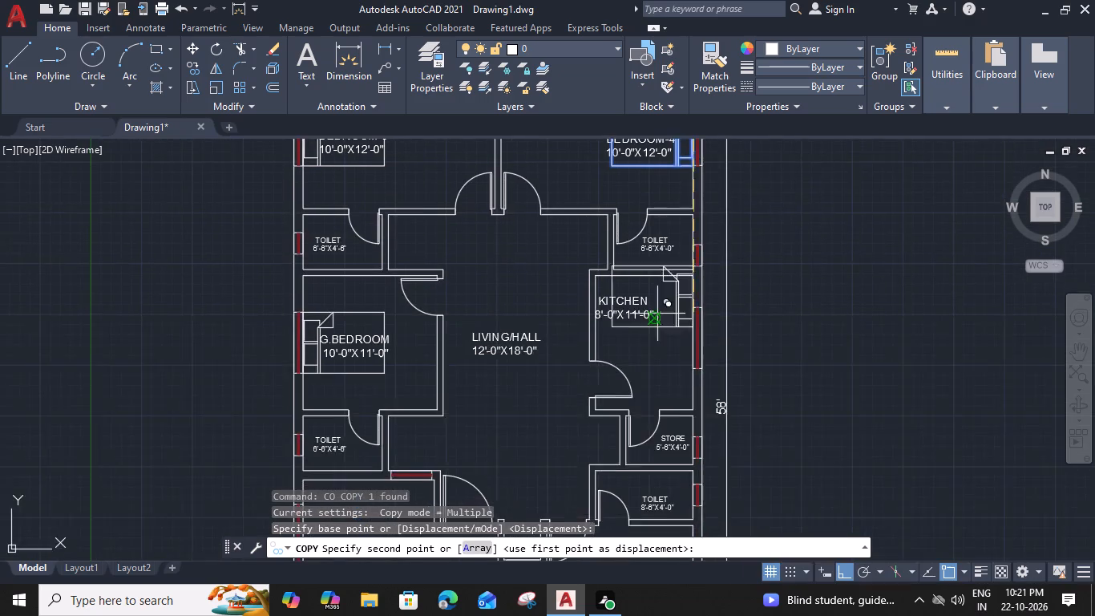
pyautogui.moveTo(655, 414); pyautogui.dragTo(685, 213, button='middle')
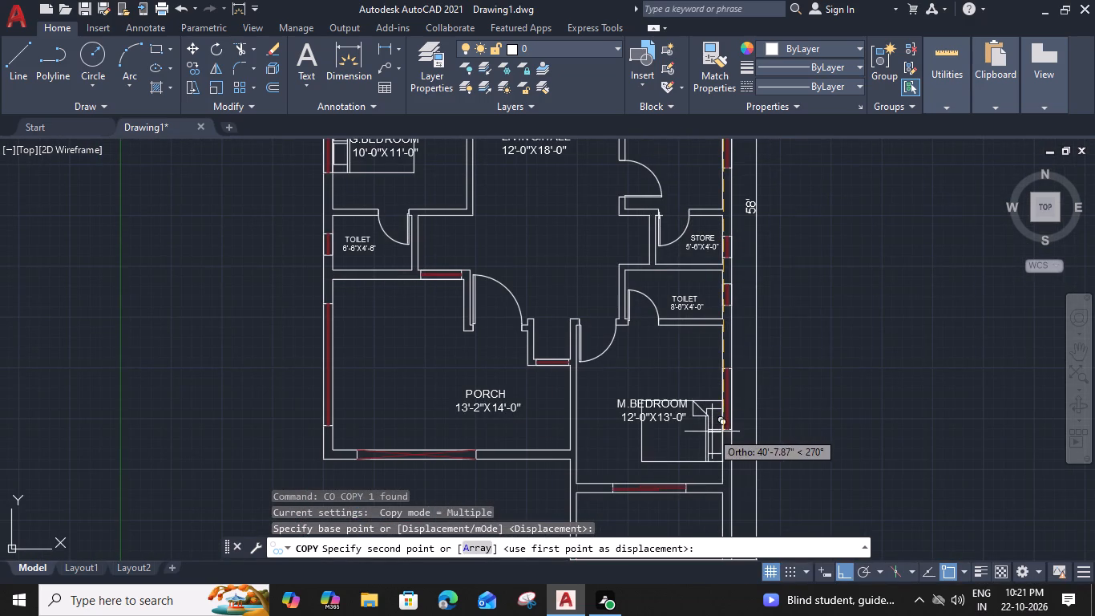
pyautogui.scroll(2, 714, 432)
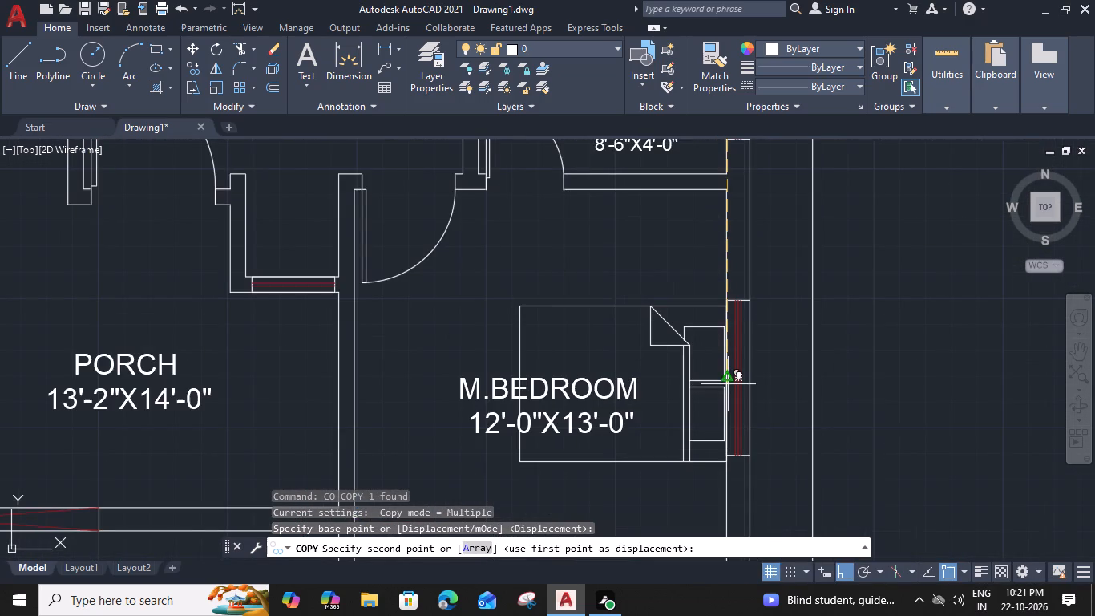
pyautogui.scroll(2, 729, 378)
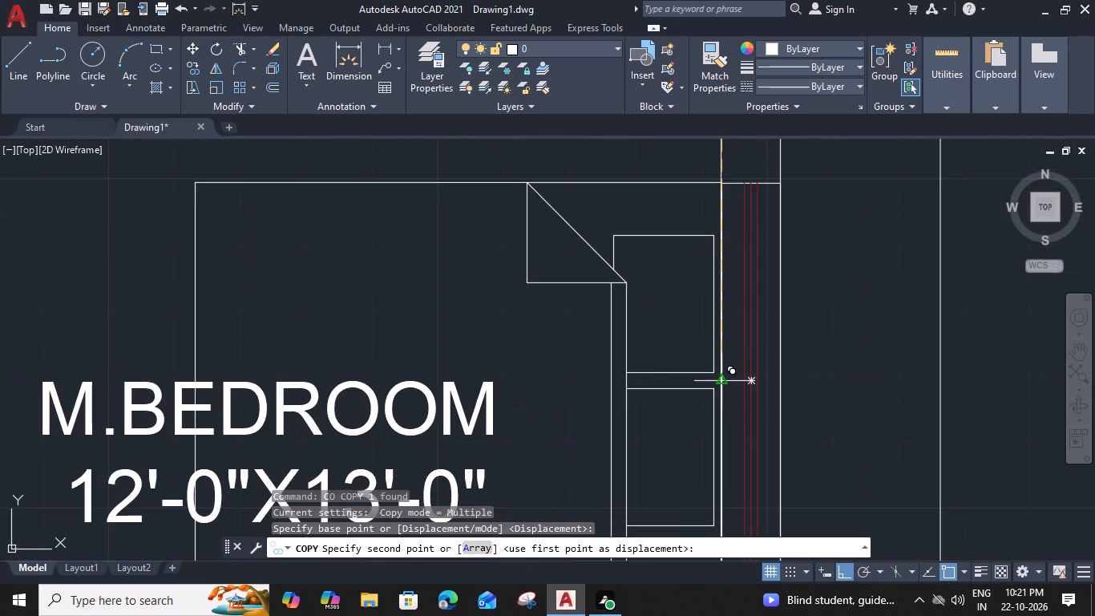
pyautogui.click(721, 384)
pyautogui.scroll(-2, 718, 384)
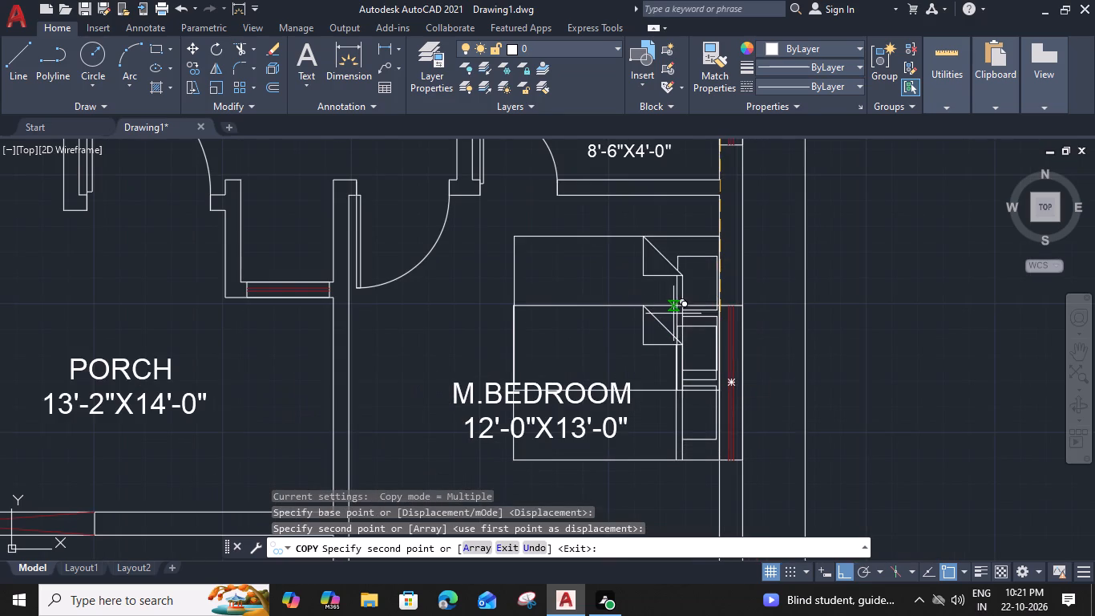
pyautogui.press('Escape')
# Move the M.BEDROOM label slightly east so it sits farther over the bed.
pyautogui.click(622, 395)
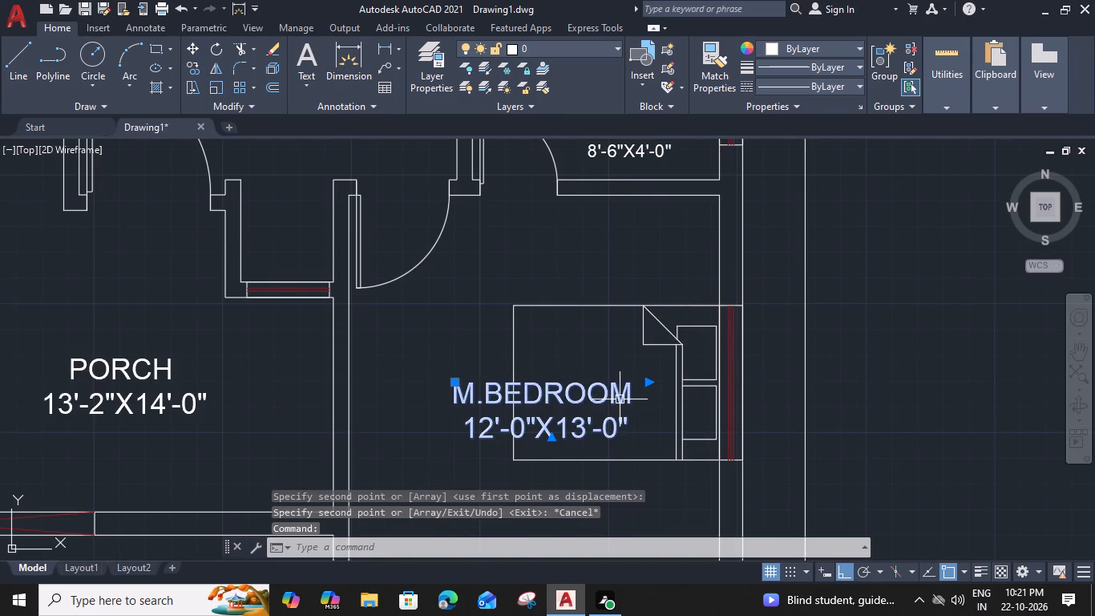
pyautogui.press('m')
pyautogui.press('space')
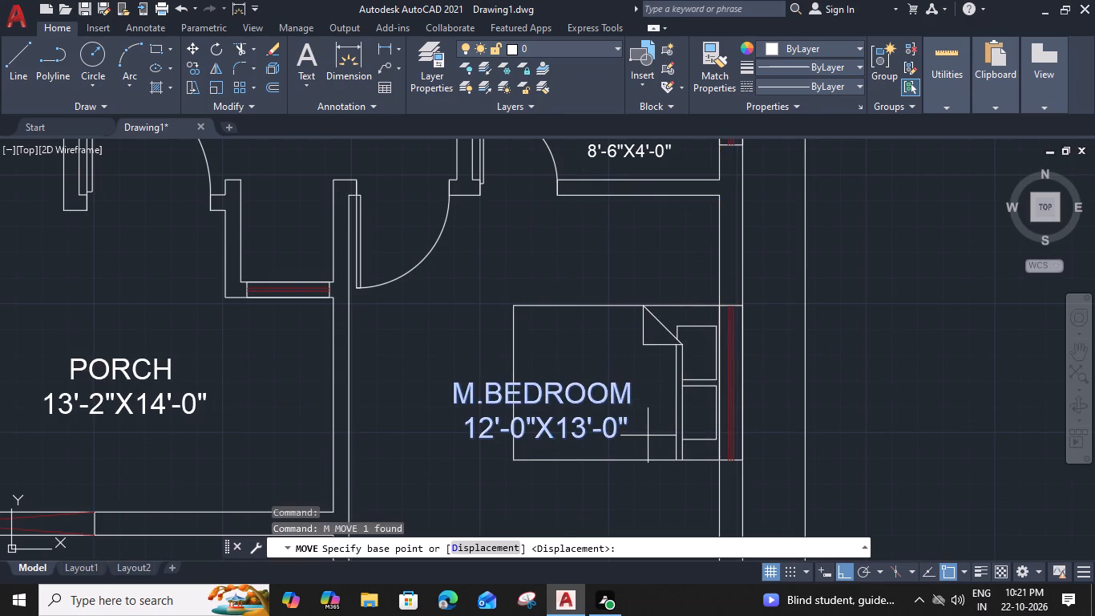
pyautogui.click(648, 436)
pyautogui.click(681, 436)
pyautogui.scroll(-2, 591, 412)
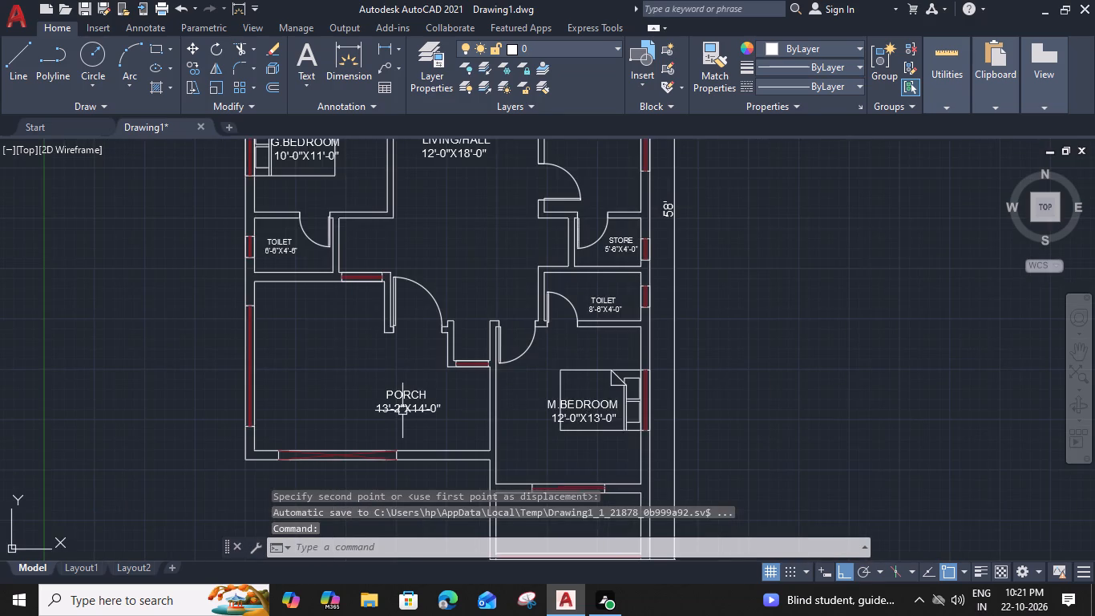
pyautogui.moveTo(355, 383); pyautogui.dragTo(494, 379, button='middle')
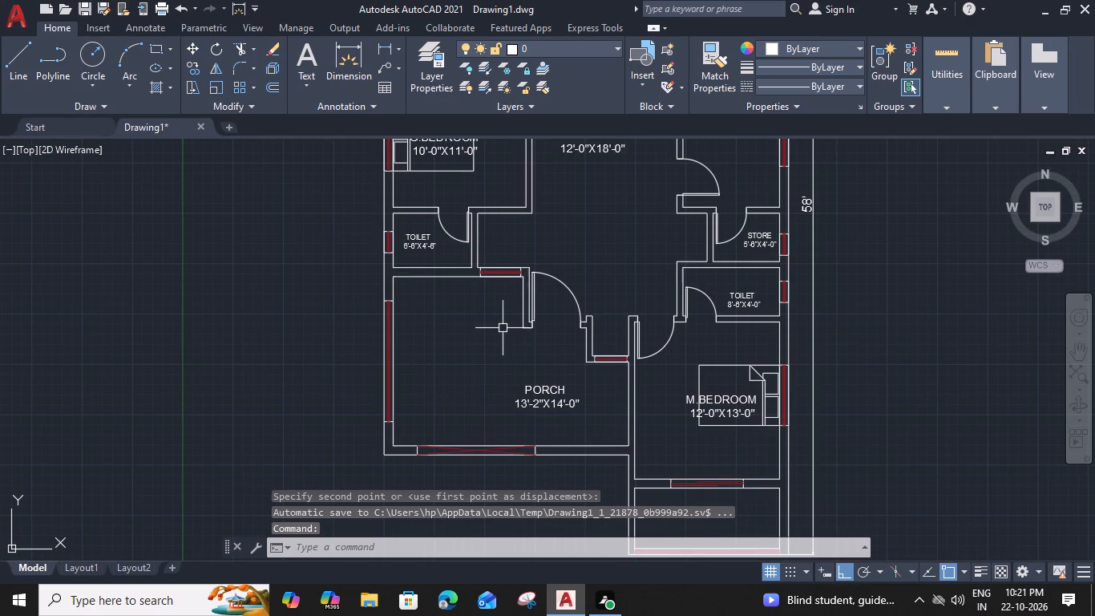
# Offset the kitchen's inner east and north wall lines 2' into the room to form the counter edges.
pyautogui.moveTo(507, 330); pyautogui.dragTo(506, 366, button='middle')
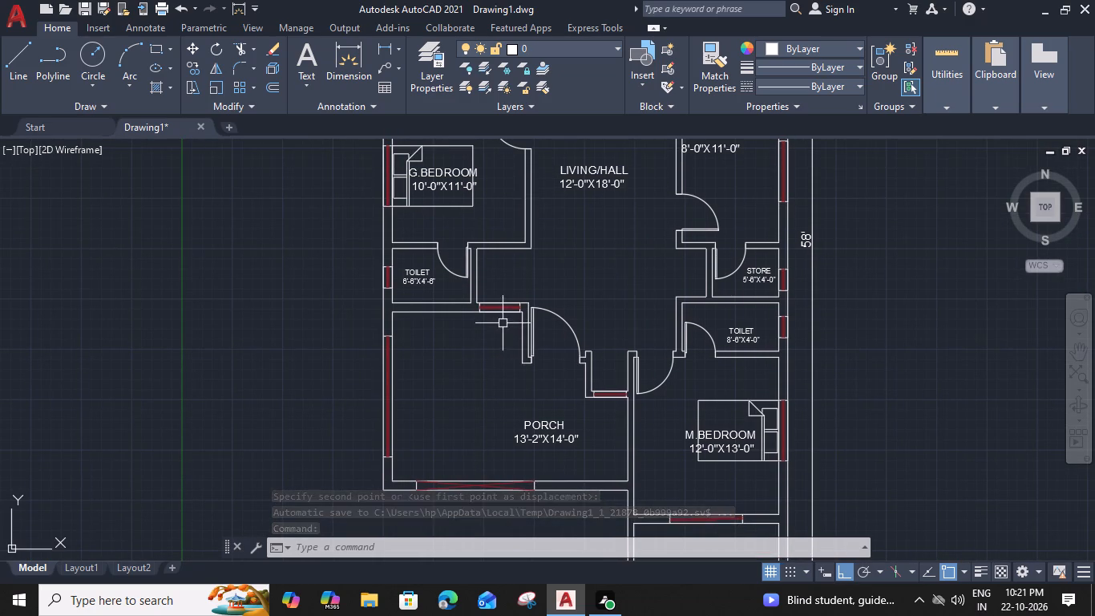
pyautogui.moveTo(495, 359); pyautogui.dragTo(483, 419, button='middle')
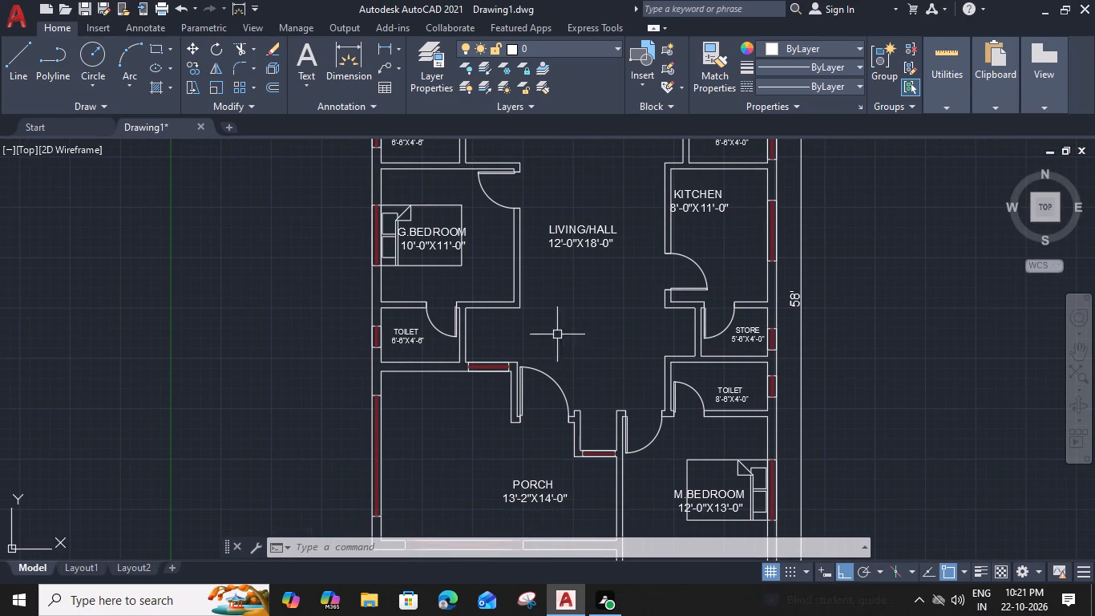
pyautogui.moveTo(560, 335); pyautogui.dragTo(555, 354, button='middle')
pyautogui.moveTo(560, 318); pyautogui.dragTo(519, 438, button='middle')
pyautogui.moveTo(517, 325); pyautogui.dragTo(519, 352, button='middle')
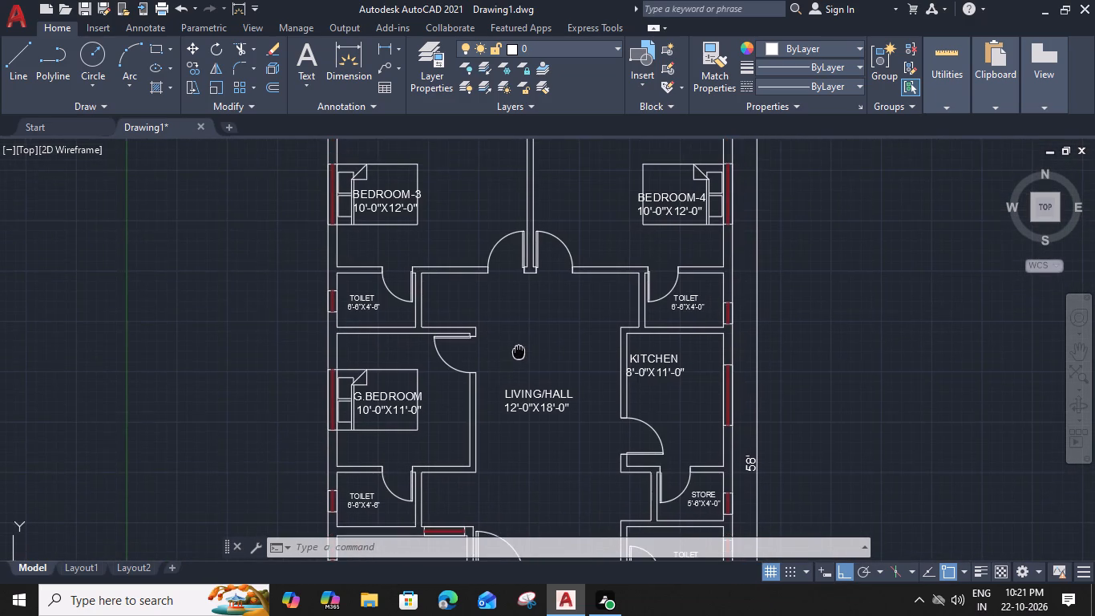
pyautogui.moveTo(519, 352); pyautogui.dragTo(515, 300, button='middle')
pyautogui.scroll(2, 715, 358)
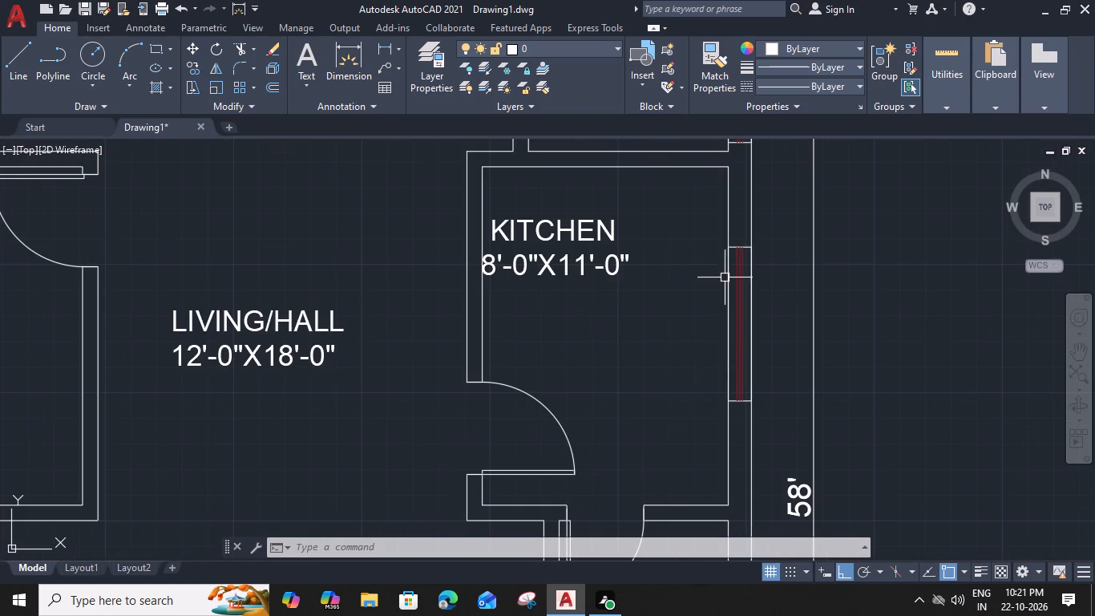
pyautogui.click(726, 219)
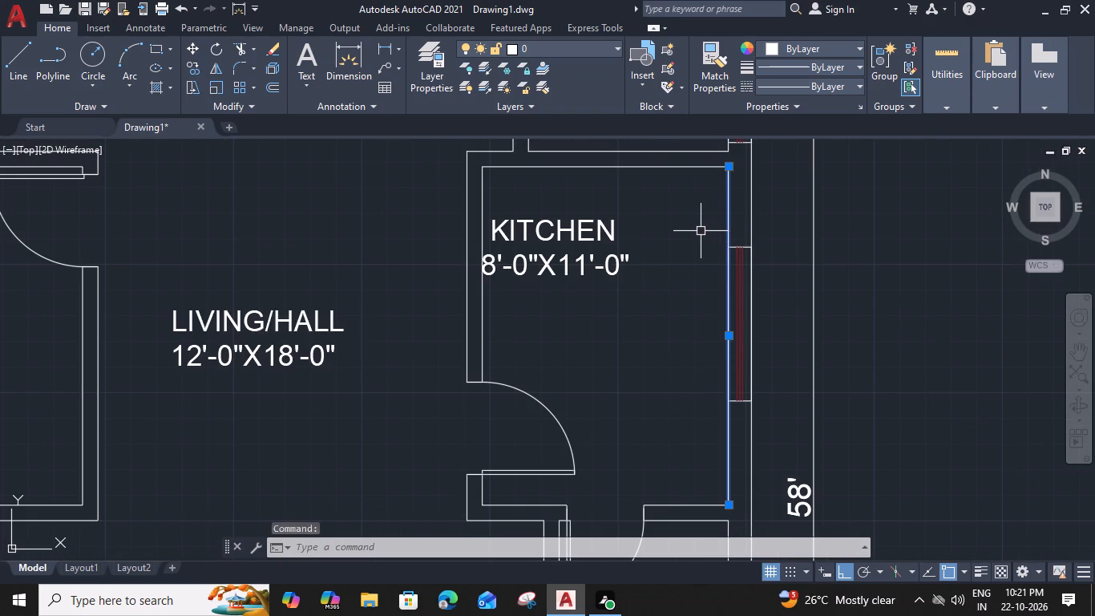
pyautogui.write('O 2')
pyautogui.press("'")
pyautogui.press('space')
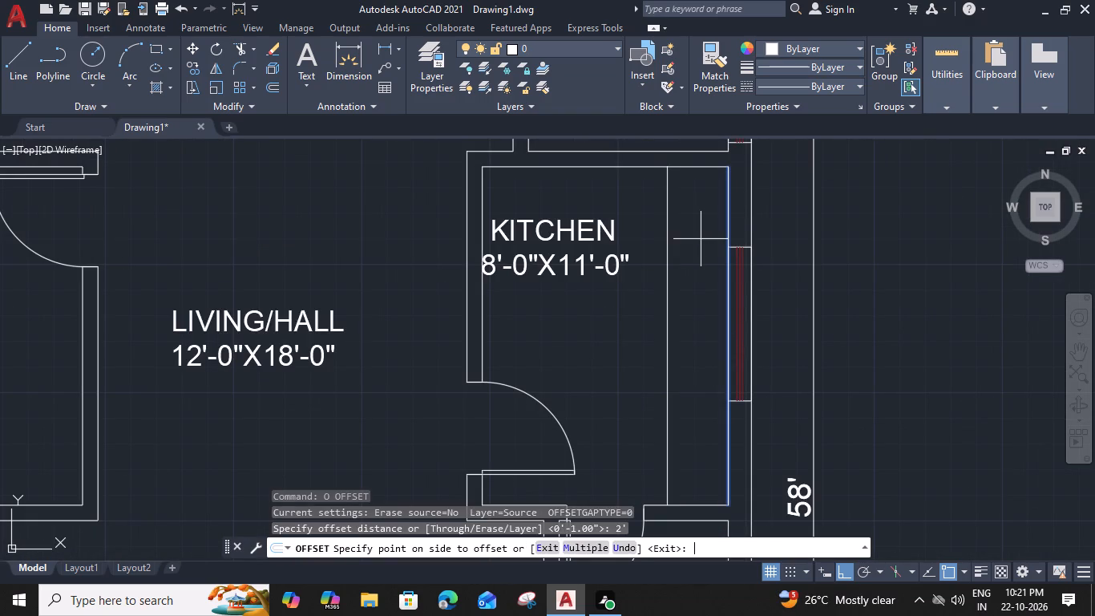
pyautogui.moveTo(662, 247); pyautogui.dragTo(649, 249)
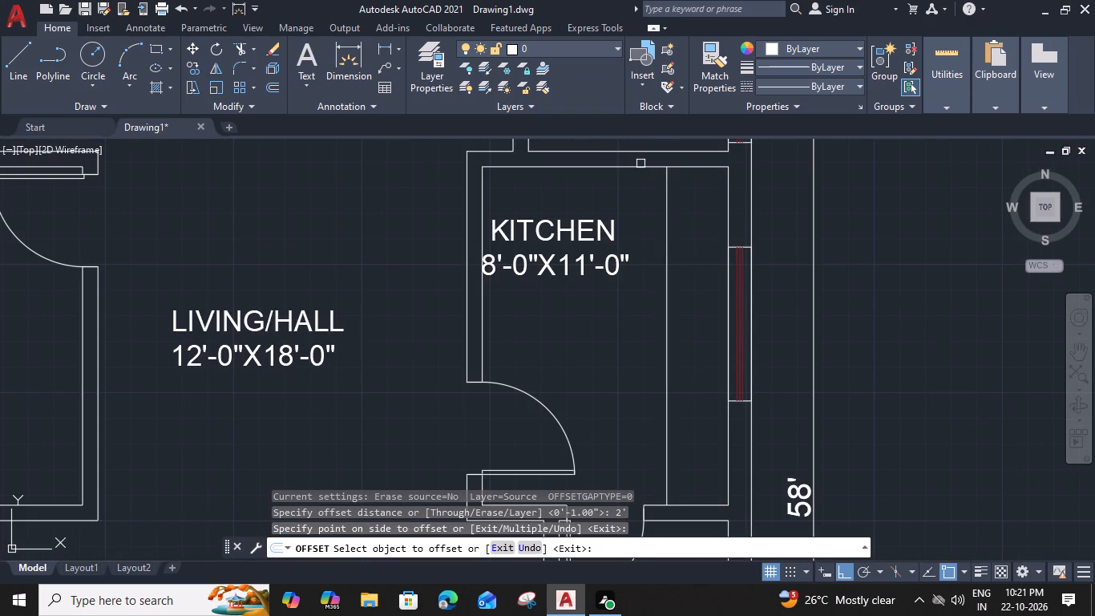
pyautogui.click(644, 165)
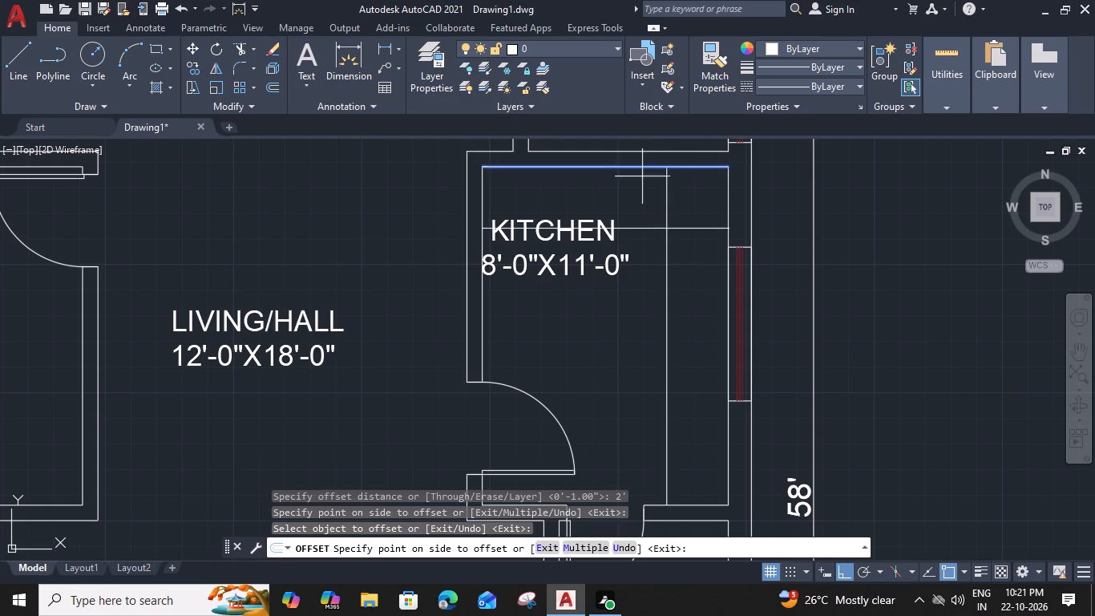
pyautogui.click(629, 245)
pyautogui.press('Escape')
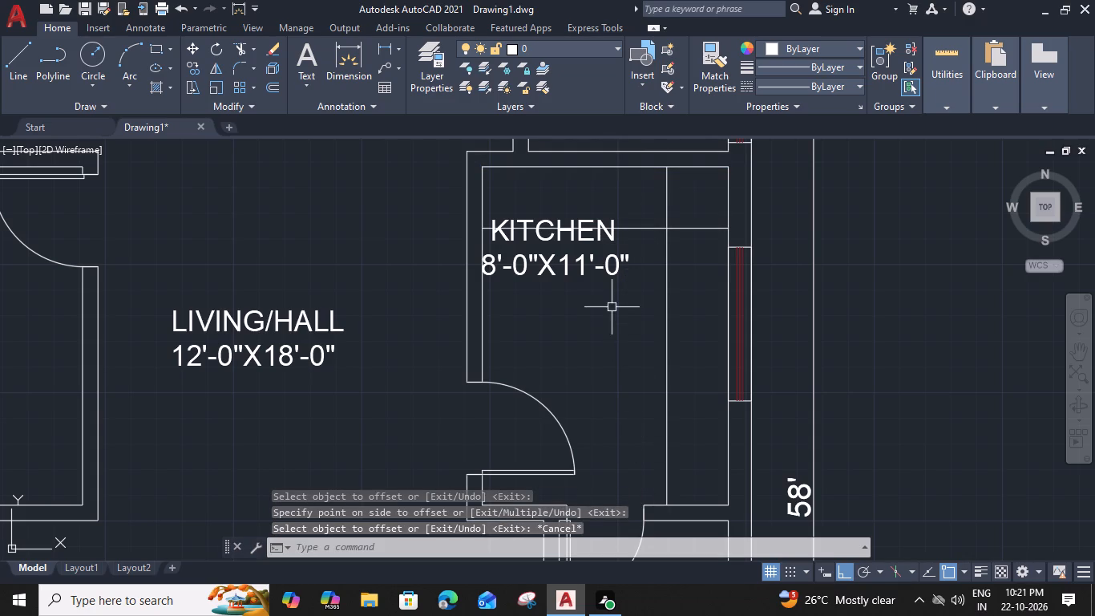
# Move the KITCHEN label straight south so it sits clear of the north counter edge.
pyautogui.click(609, 266)
pyautogui.write('M')
pyautogui.press('space')
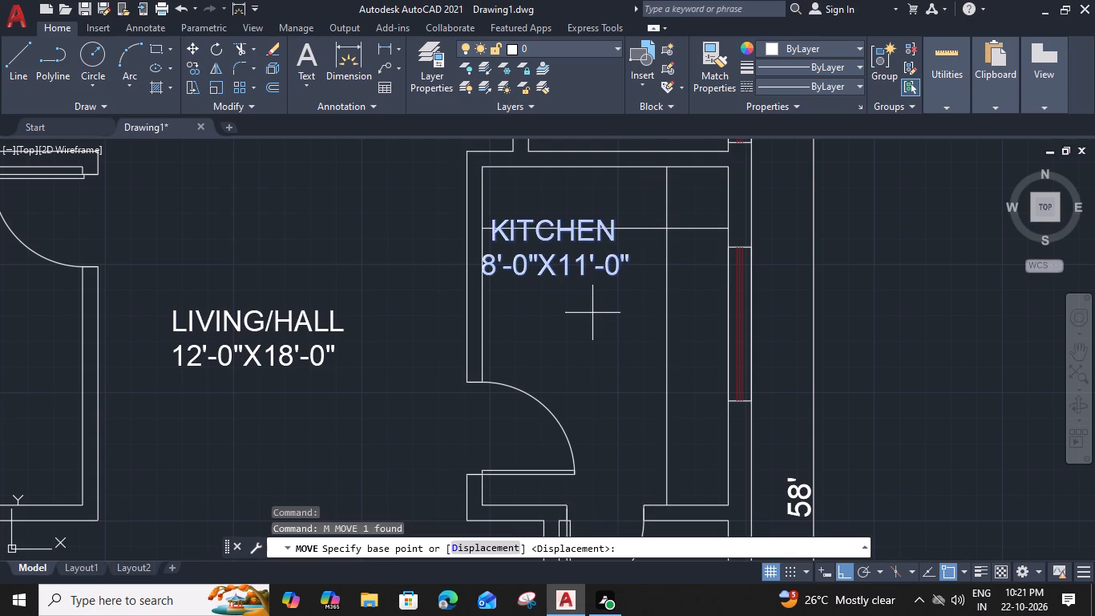
pyautogui.click(629, 275)
pyautogui.click(630, 322)
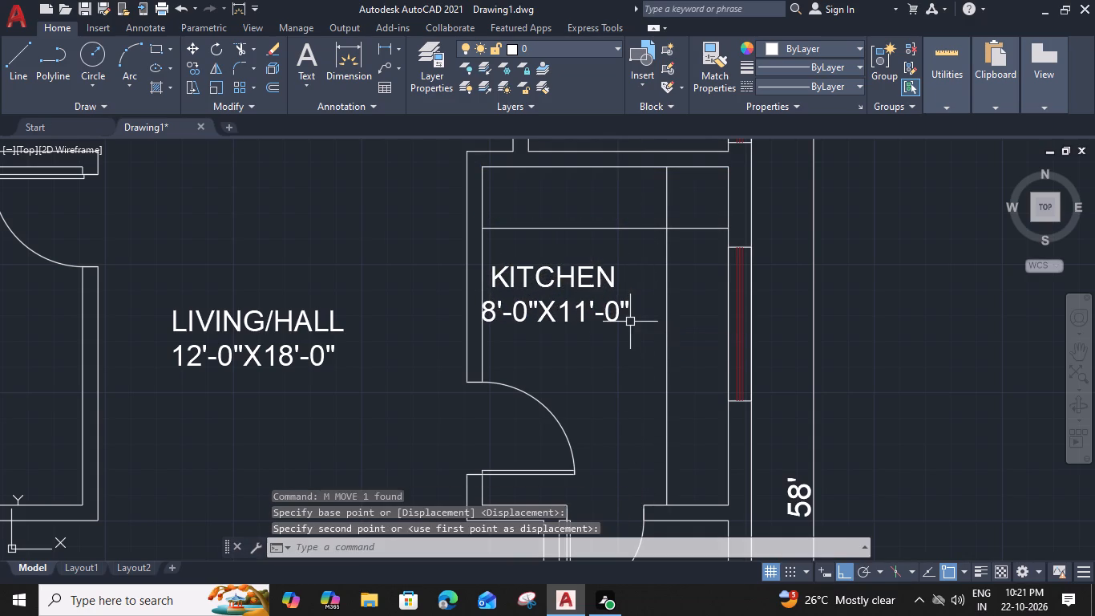
# Trim the counter edge lines past their intersection at the kitchen's northeast corner, leaving an L-shaped counter.
pyautogui.write('TR')
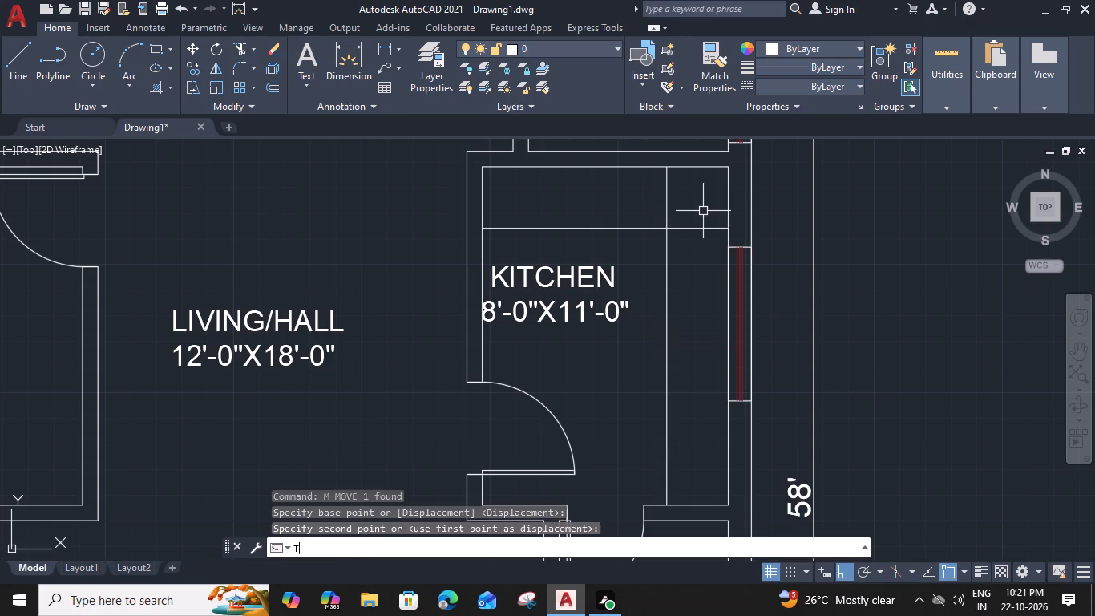
pyautogui.press('space')
pyautogui.click(650, 199)
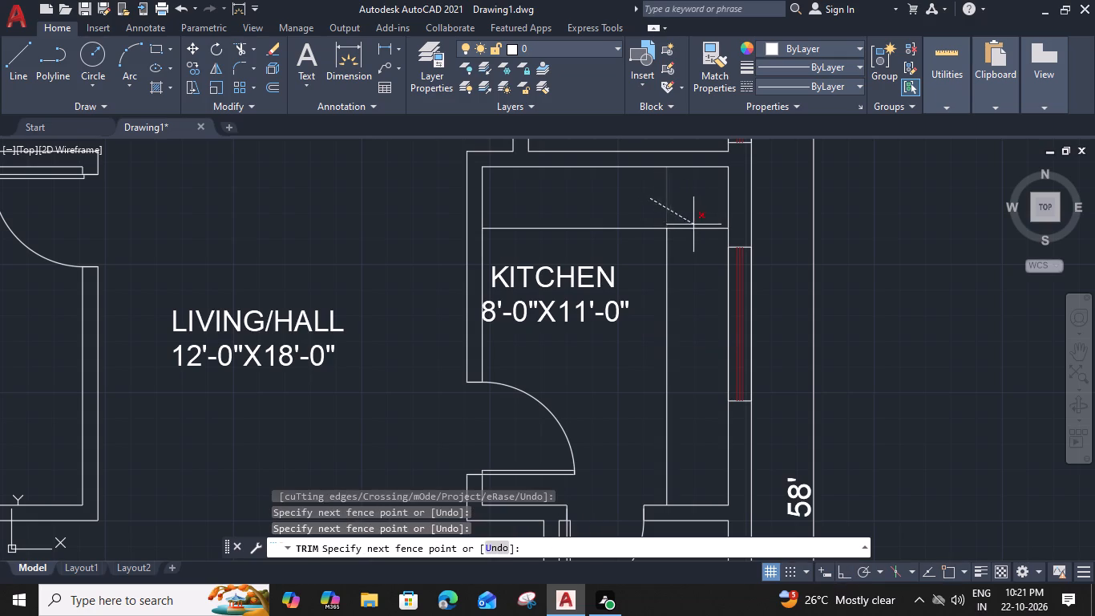
pyautogui.click(694, 245)
pyautogui.press('Escape')
# Offset both kitchen counter edges 2" toward the room's interior.
pyautogui.click(665, 248)
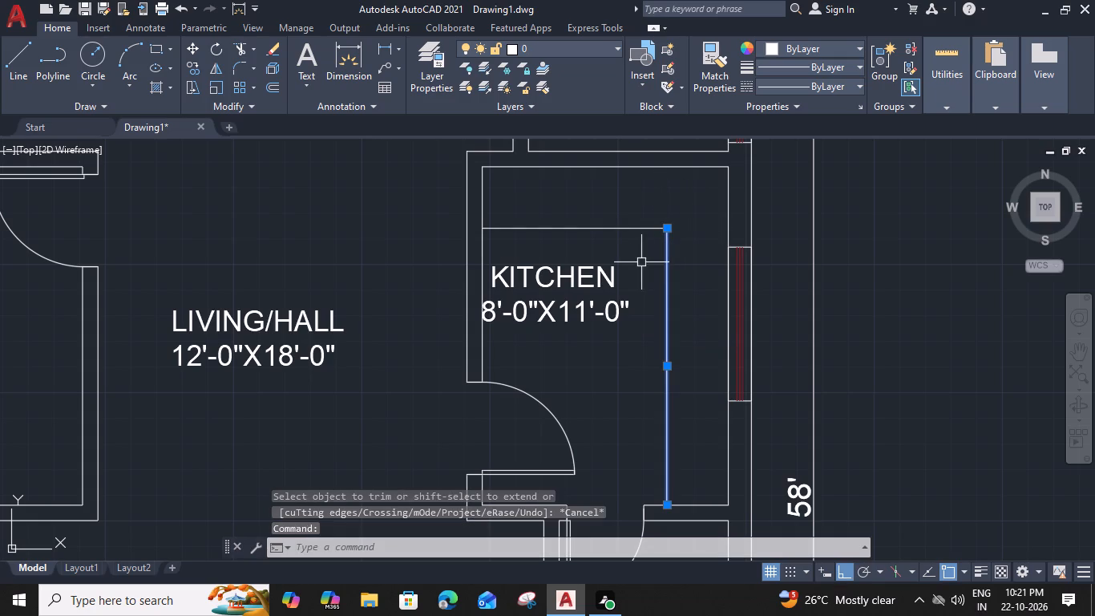
pyautogui.write('O 2"')
pyautogui.press('Return')
pyautogui.click(595, 283)
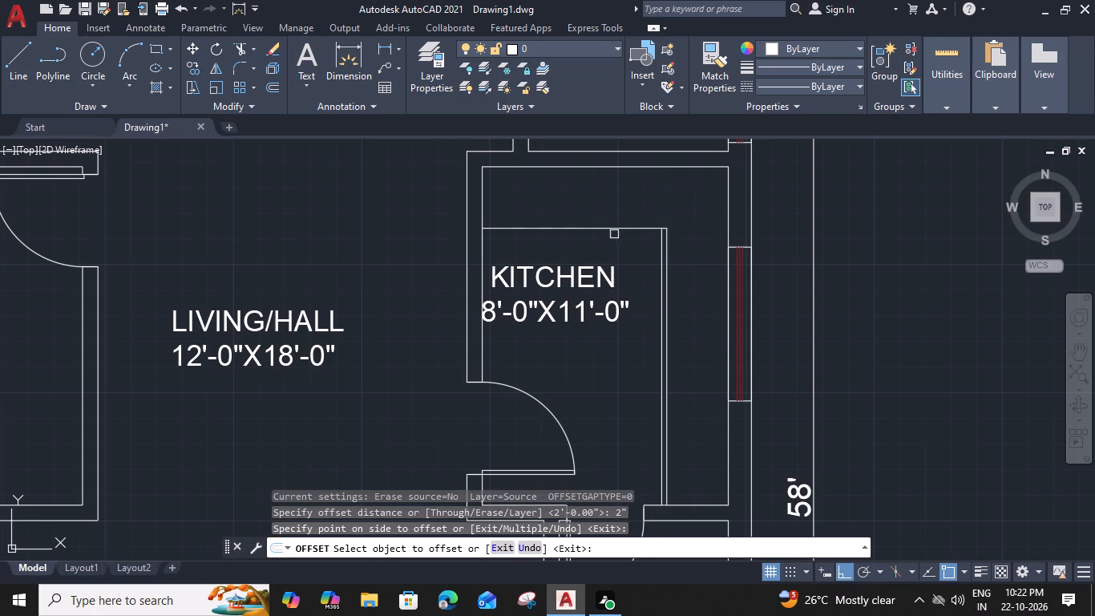
pyautogui.click(617, 229)
pyautogui.click(614, 264)
pyautogui.press('Escape')
# Trim the overlapping ends of the two inner counter lines to a clean corner.
pyautogui.scroll(2, 661, 227)
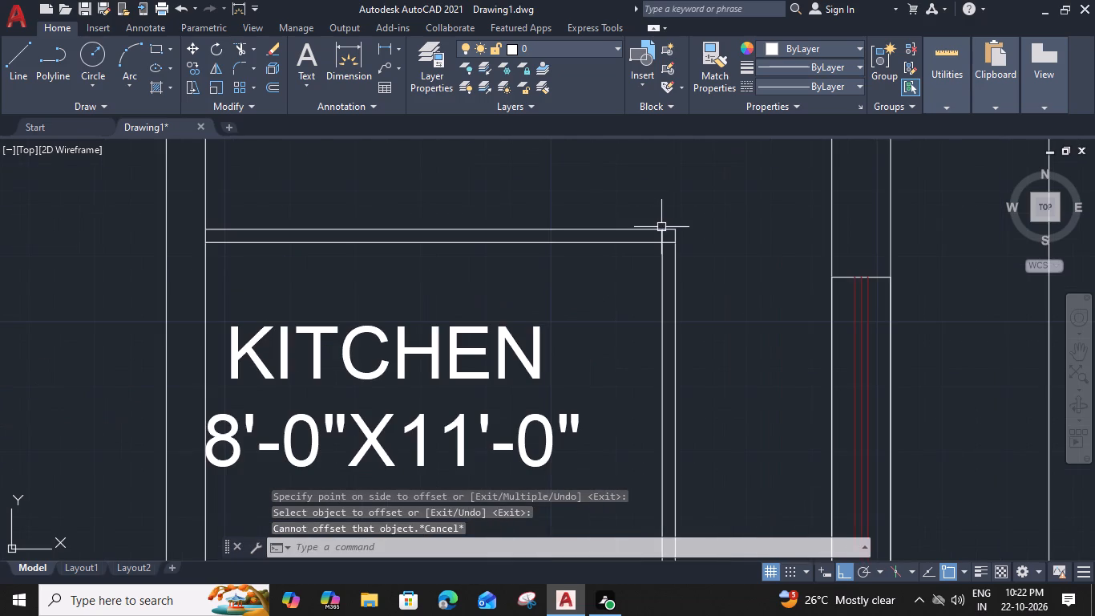
pyautogui.write('TR')
pyautogui.press('space')
pyautogui.scroll(2, 661, 227)
pyautogui.click(662, 254)
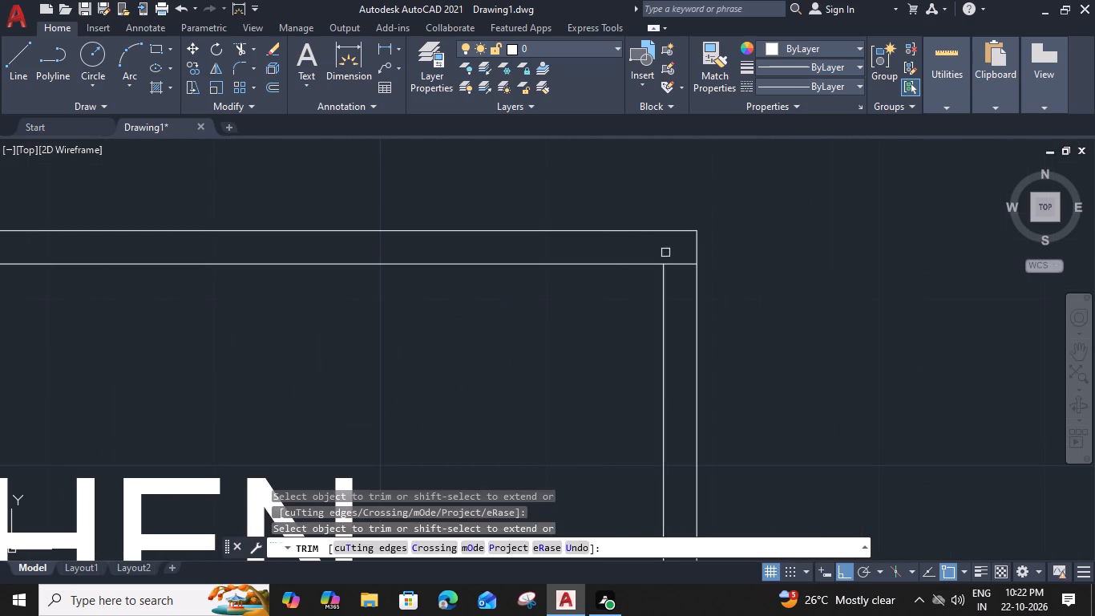
pyautogui.click(688, 268)
pyautogui.click(682, 253)
pyautogui.press('Escape')
# Load the ACAD_ISO02W100 ISO dash linetype into the drawing.
pyautogui.click(681, 251)
pyautogui.click(602, 310)
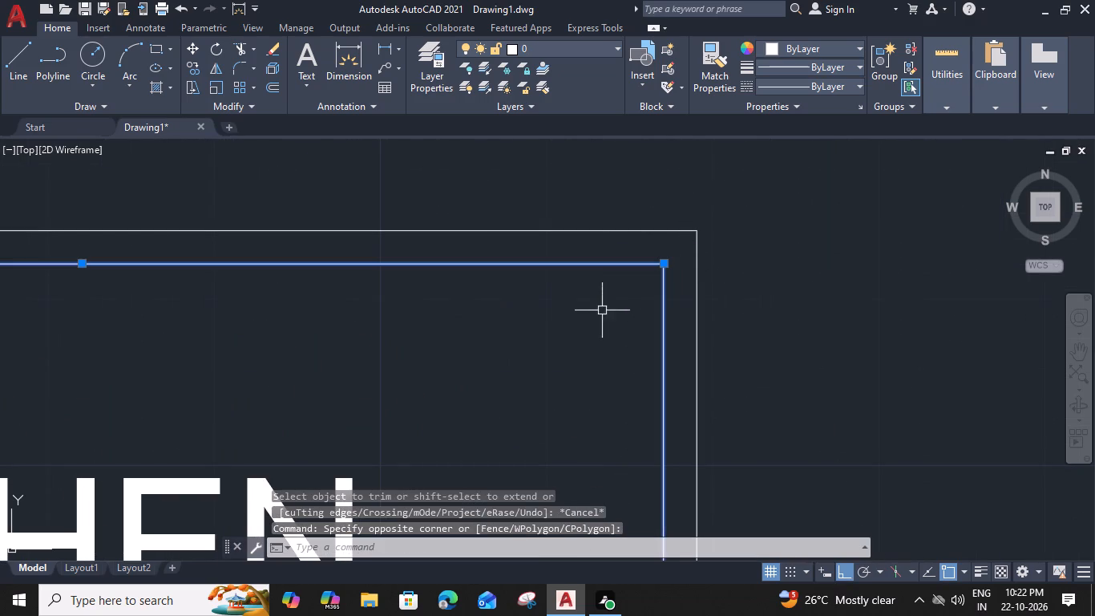
pyautogui.click(862, 86)
pyautogui.click(832, 166)
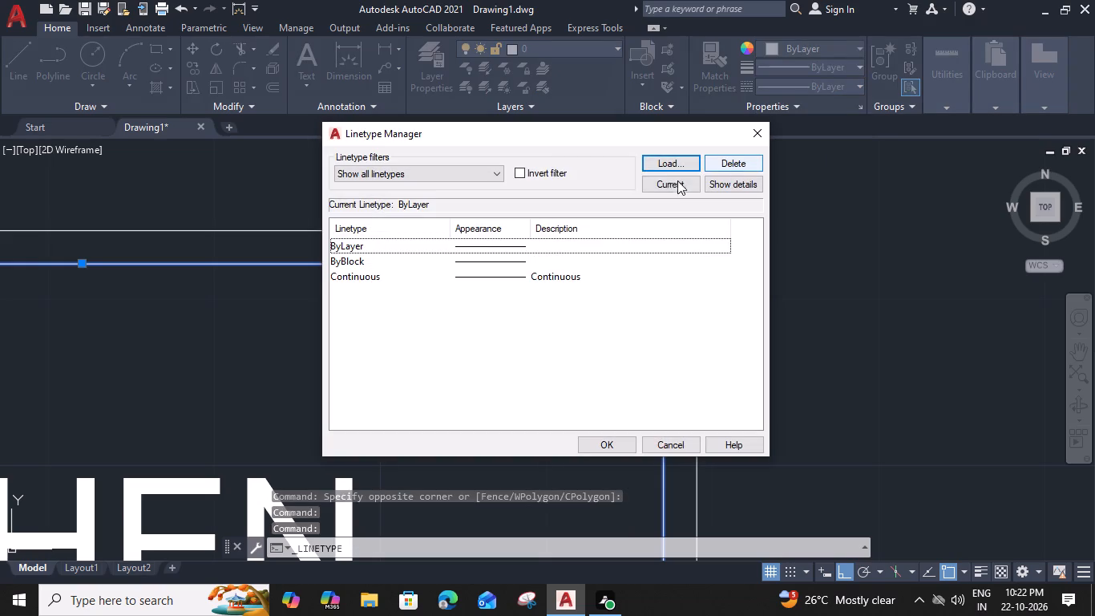
pyautogui.click(662, 160)
pyautogui.click(449, 270)
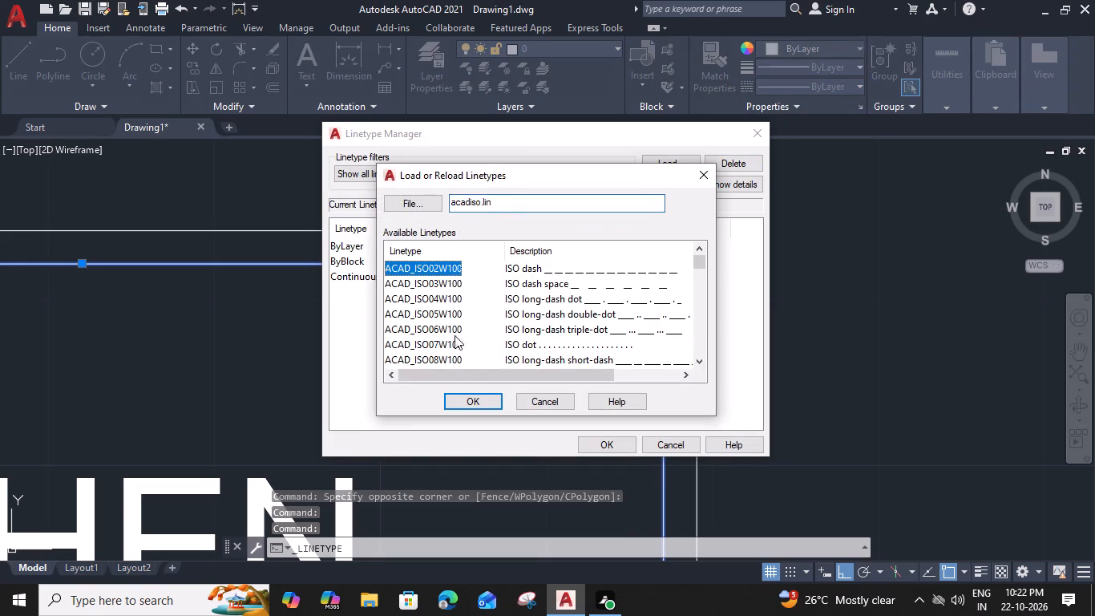
pyautogui.click(476, 402)
pyautogui.click(608, 447)
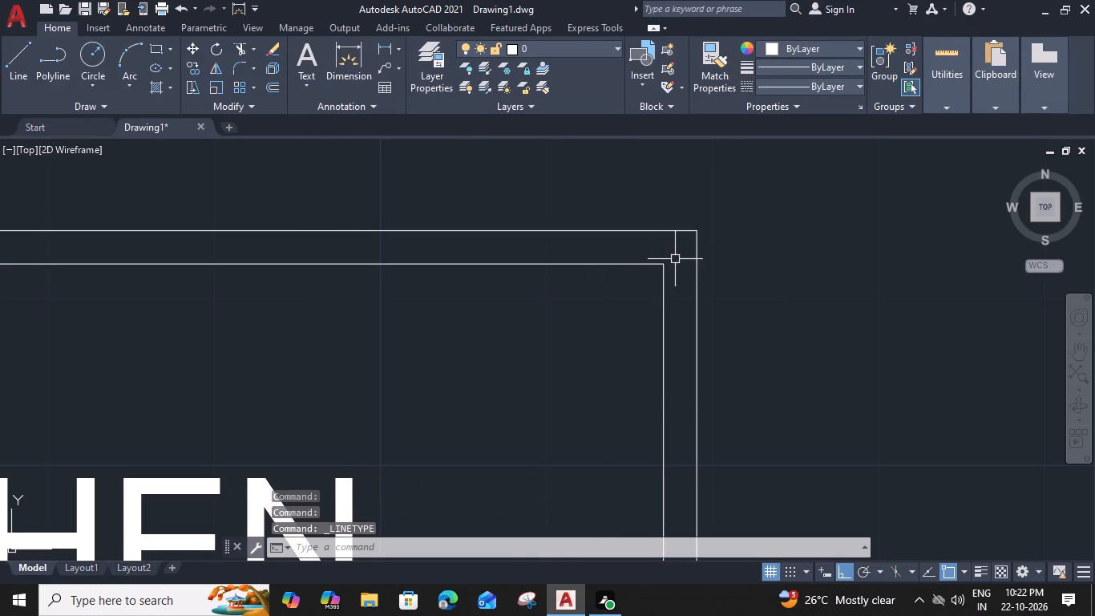
# Apply the ACAD_ISO02W100 linetype to the two inner kitchen counter lines.
pyautogui.click(674, 257)
pyautogui.moveTo(610, 309); pyautogui.dragTo(615, 298)
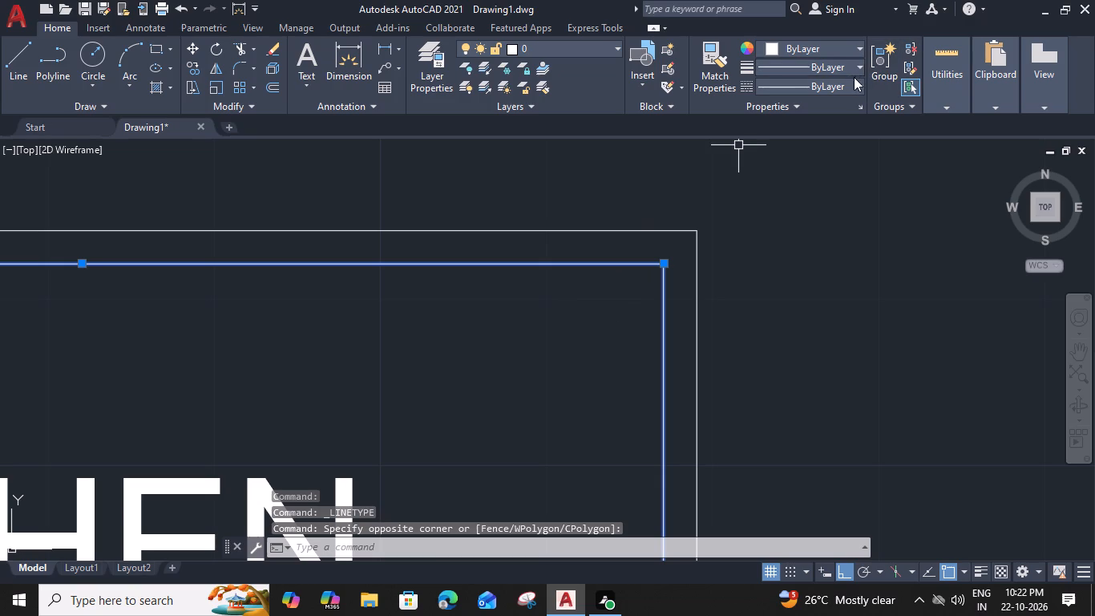
pyautogui.click(863, 81)
pyautogui.click(810, 145)
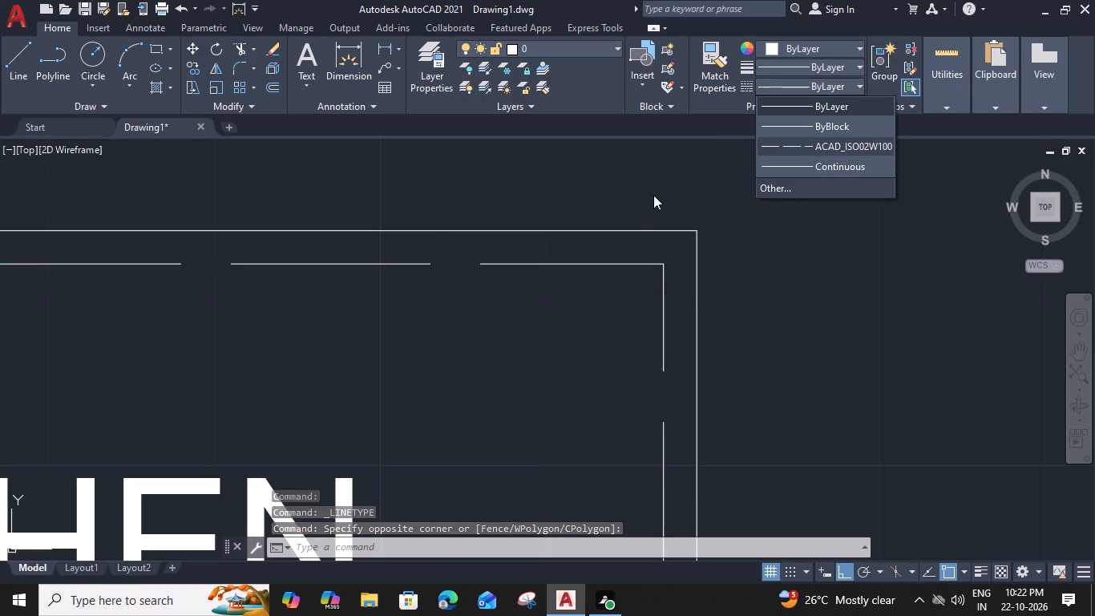
pyautogui.press('Escape')
# Move the KITCHEN label slightly east so it clears the west wall and sits between wall and counter.
pyautogui.scroll(-4, 449, 314)
pyautogui.moveTo(459, 312); pyautogui.dragTo(484, 298, button='middle')
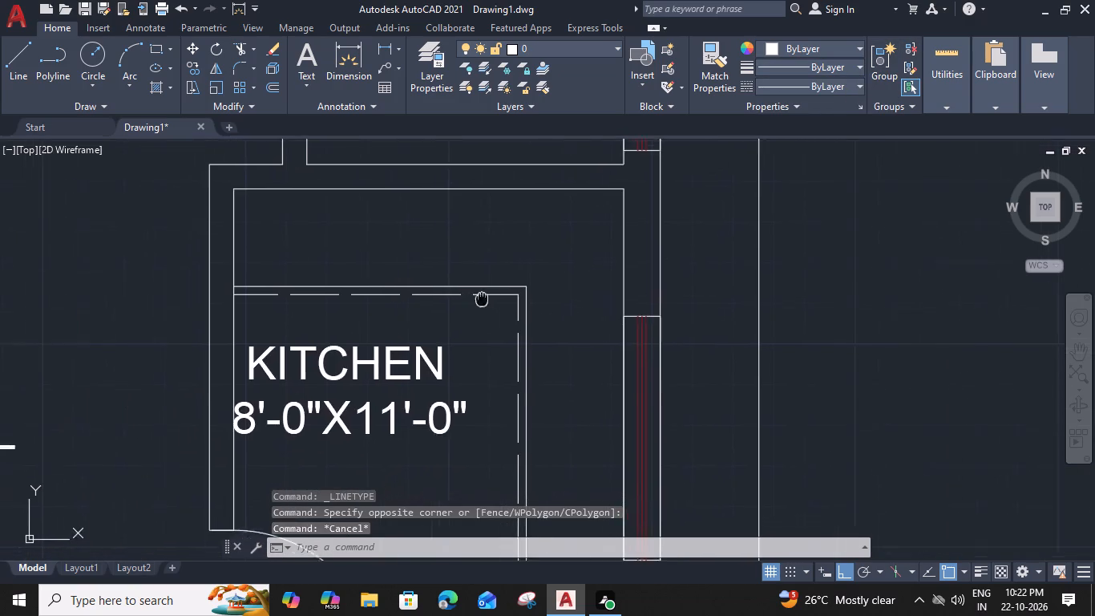
pyautogui.moveTo(484, 298); pyautogui.dragTo(662, 230, button='middle')
pyautogui.moveTo(620, 243); pyautogui.dragTo(665, 188, button='middle')
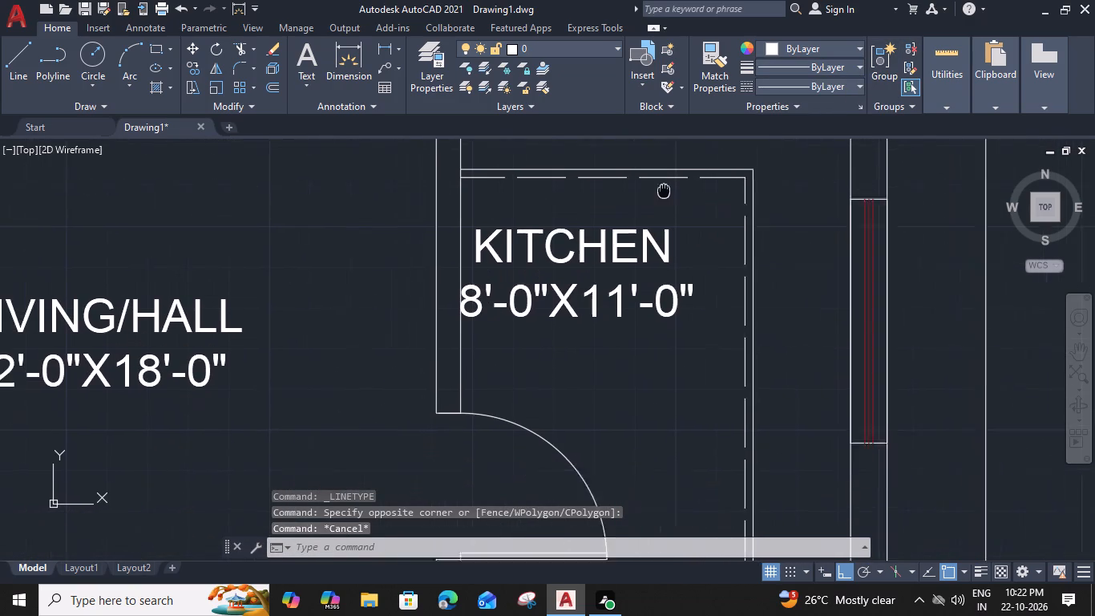
pyautogui.moveTo(665, 188); pyautogui.dragTo(673, 165, button='middle')
pyautogui.middleClick(673, 395)
pyautogui.moveTo(700, 278); pyautogui.dragTo(689, 279)
pyautogui.click(653, 300)
pyautogui.write('M')
pyautogui.press('space')
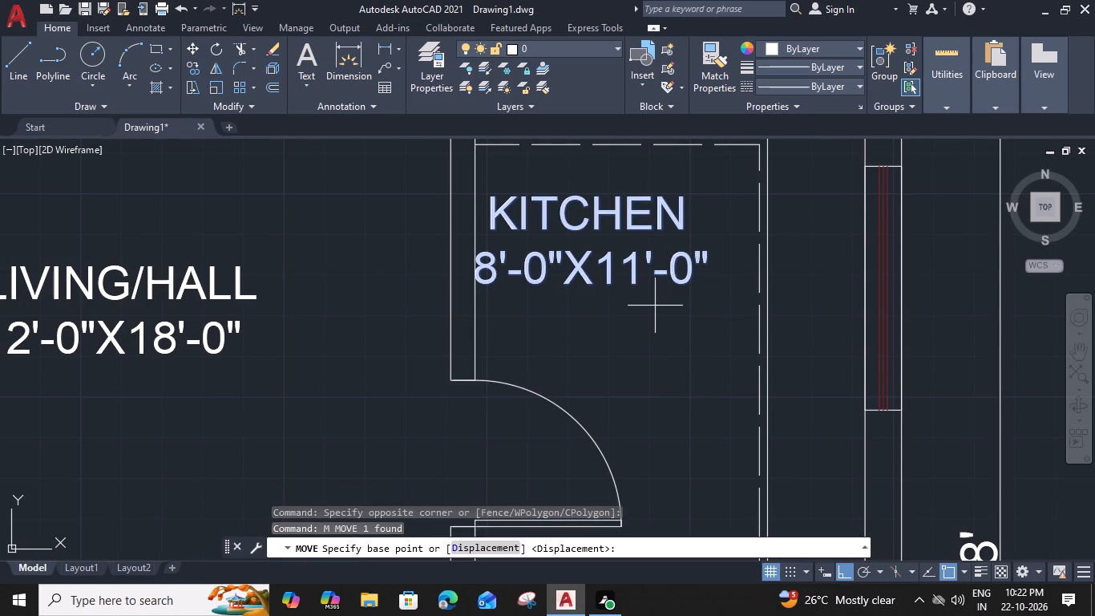
pyautogui.click(712, 286)
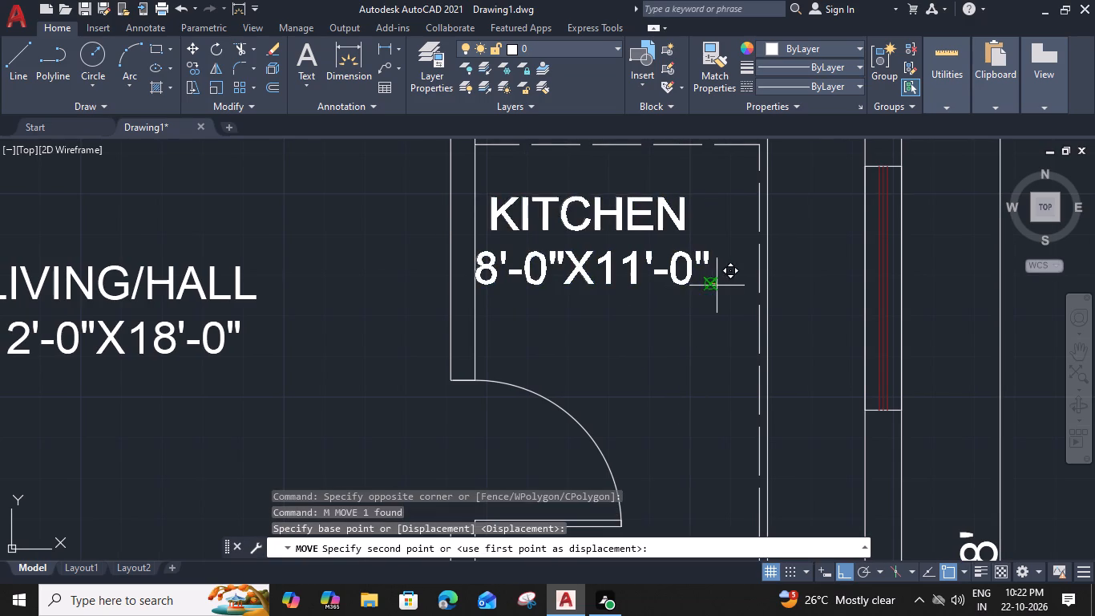
pyautogui.click(734, 288)
# Insert the Toilet - Imperial block from the architectural tool palette into the open area south of the LIVING/HALL label.
pyautogui.scroll(-1, 651, 286)
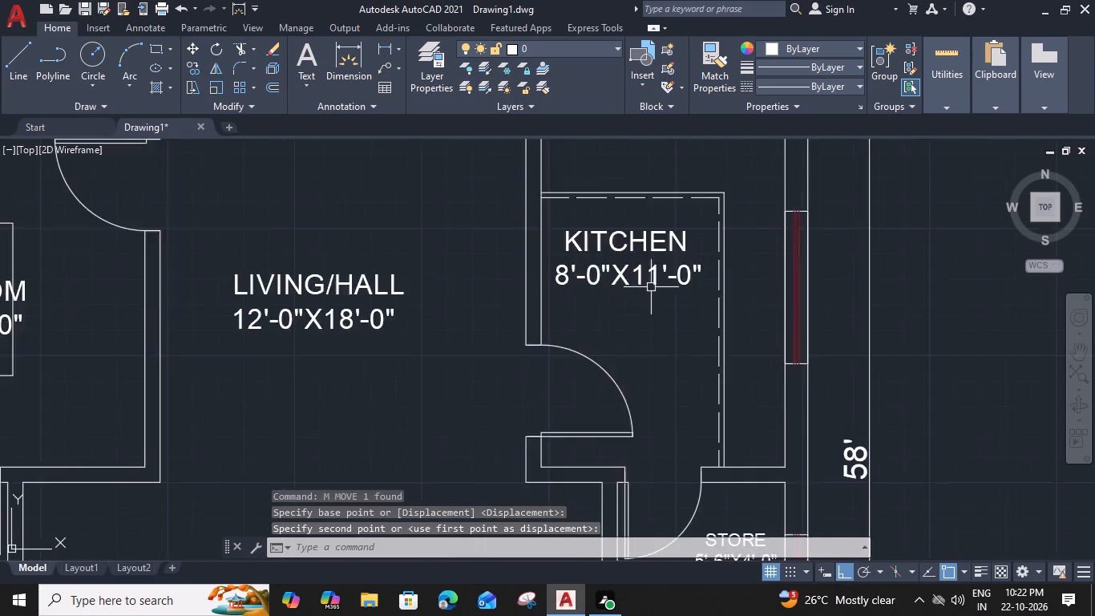
pyautogui.scroll(-1, 651, 287)
pyautogui.moveTo(645, 352); pyautogui.dragTo(673, 241, button='middle')
pyautogui.moveTo(685, 333); pyautogui.dragTo(693, 318, button='middle')
pyautogui.hotkey('ctrl', '3')
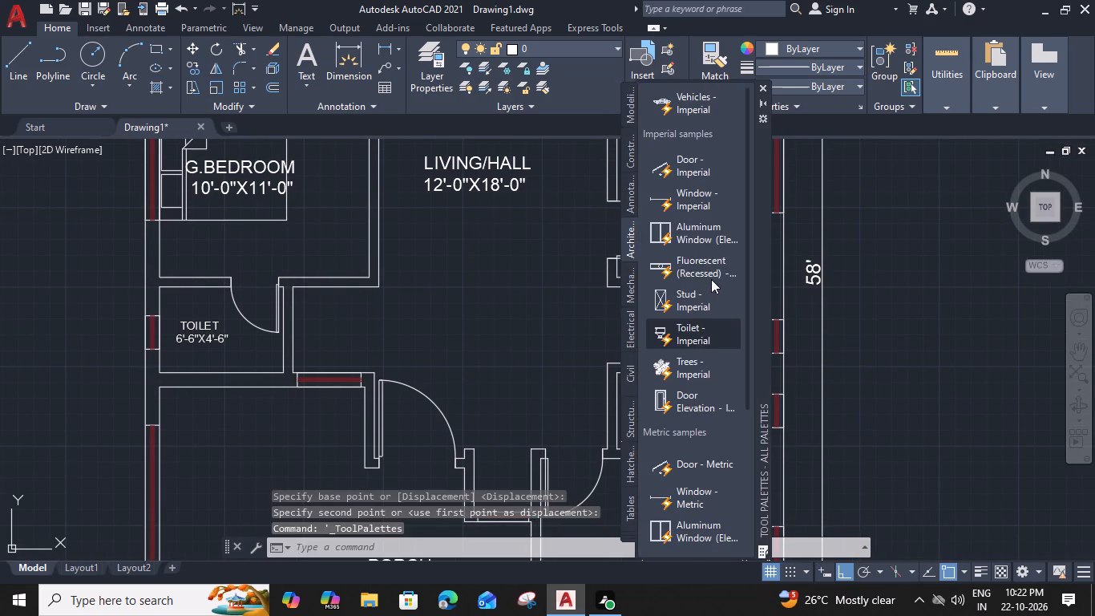
pyautogui.click(687, 338)
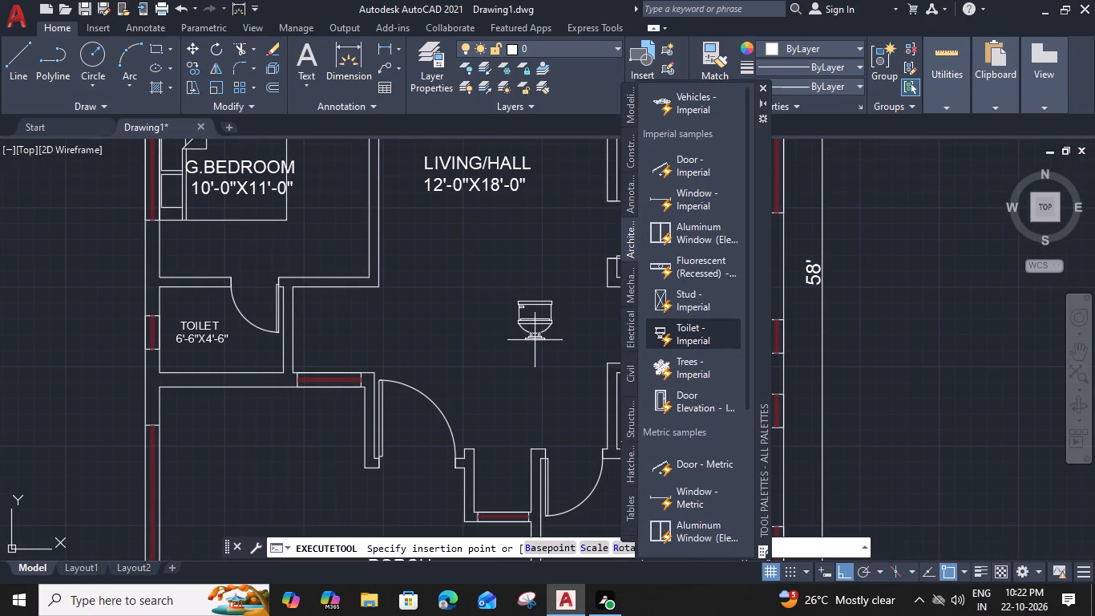
pyautogui.click(534, 340)
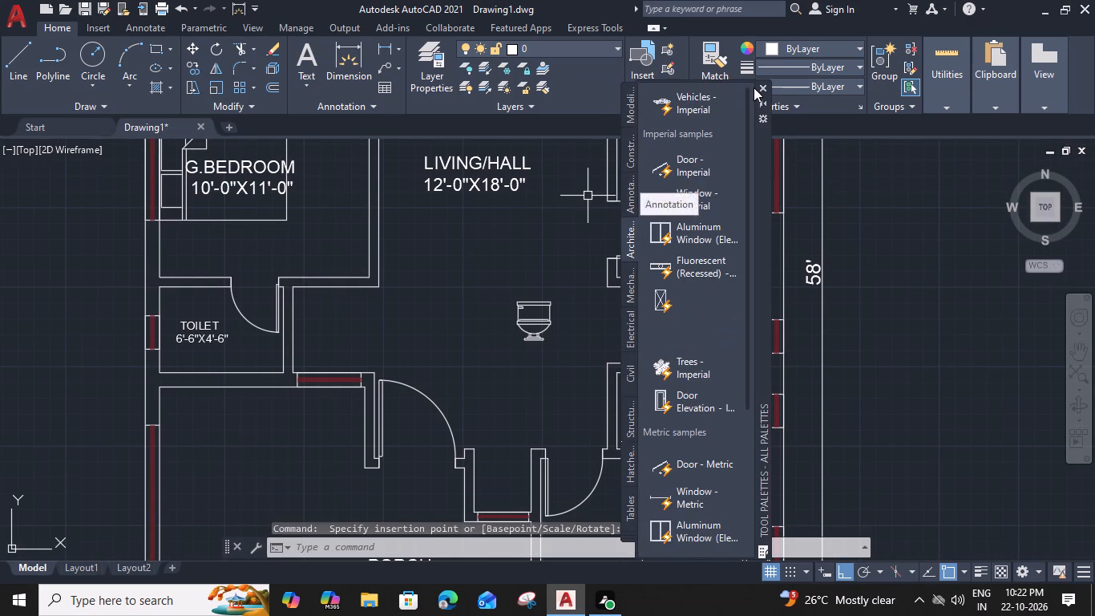
pyautogui.click(765, 85)
# Switch the inserted toilet block from its elevation view to a plan view.
pyautogui.click(543, 319)
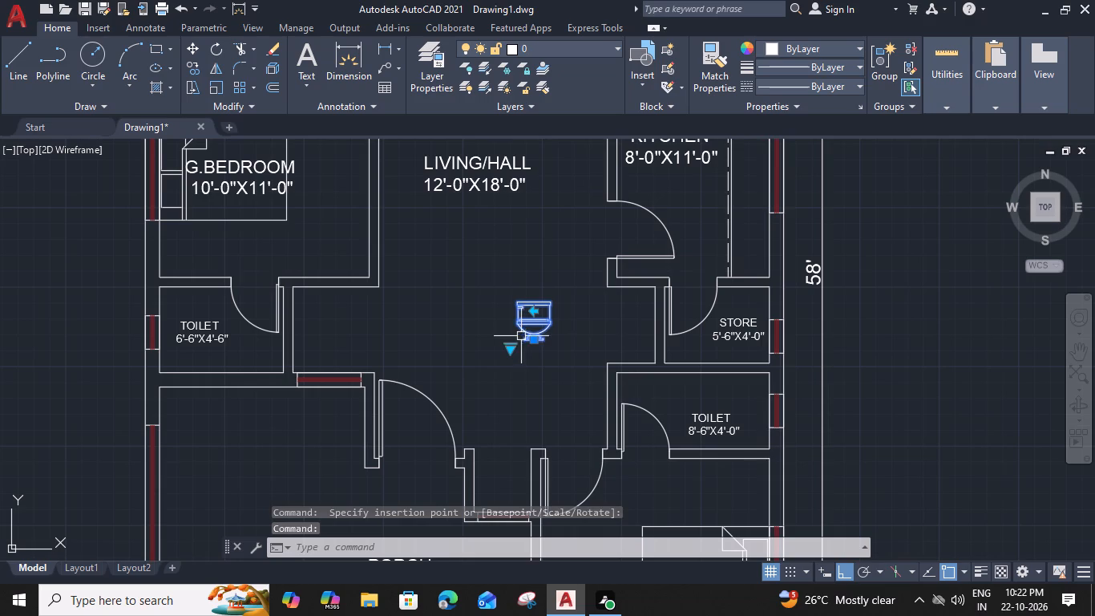
pyautogui.click(511, 348)
pyautogui.click(546, 373)
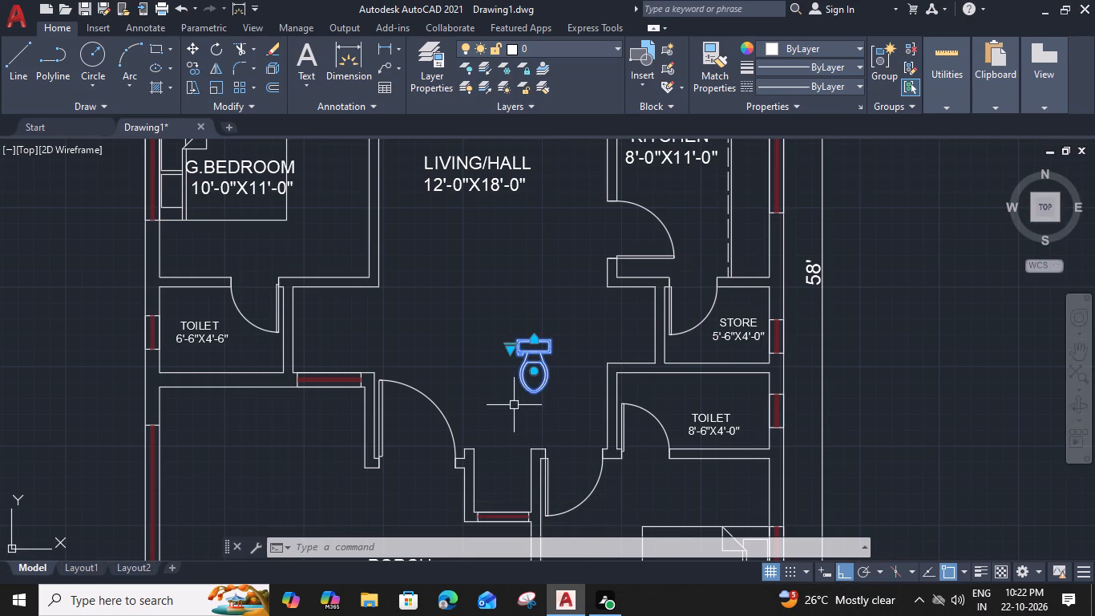
# Rotate the inserted toilet block half a turn so that its tank faces south.
pyautogui.press('r')
pyautogui.press('o')
pyautogui.press('space')
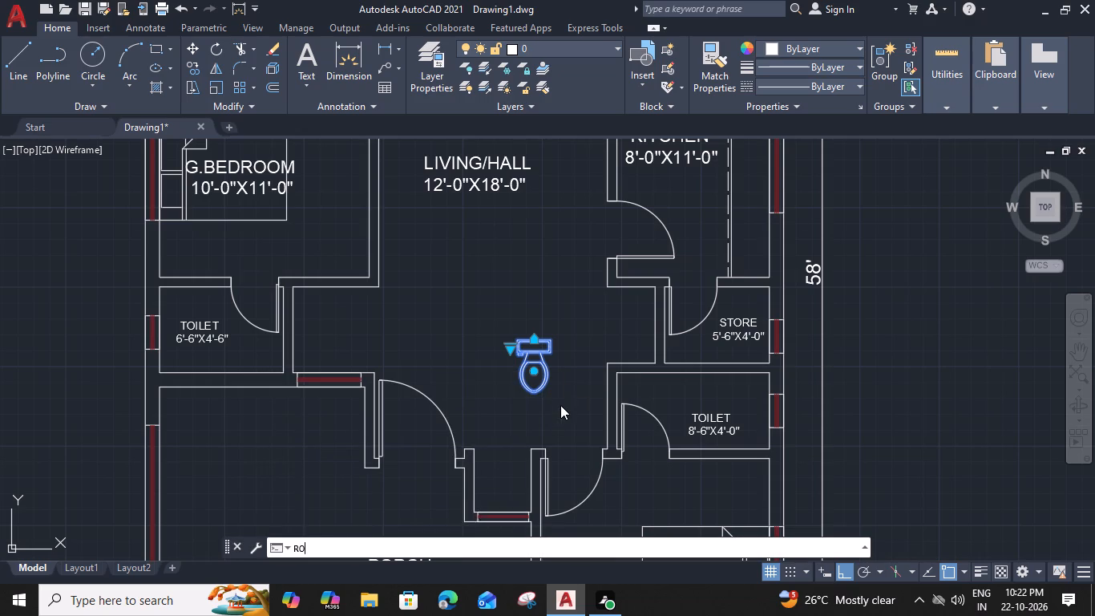
pyautogui.scroll(2, 552, 343)
pyautogui.click(552, 330)
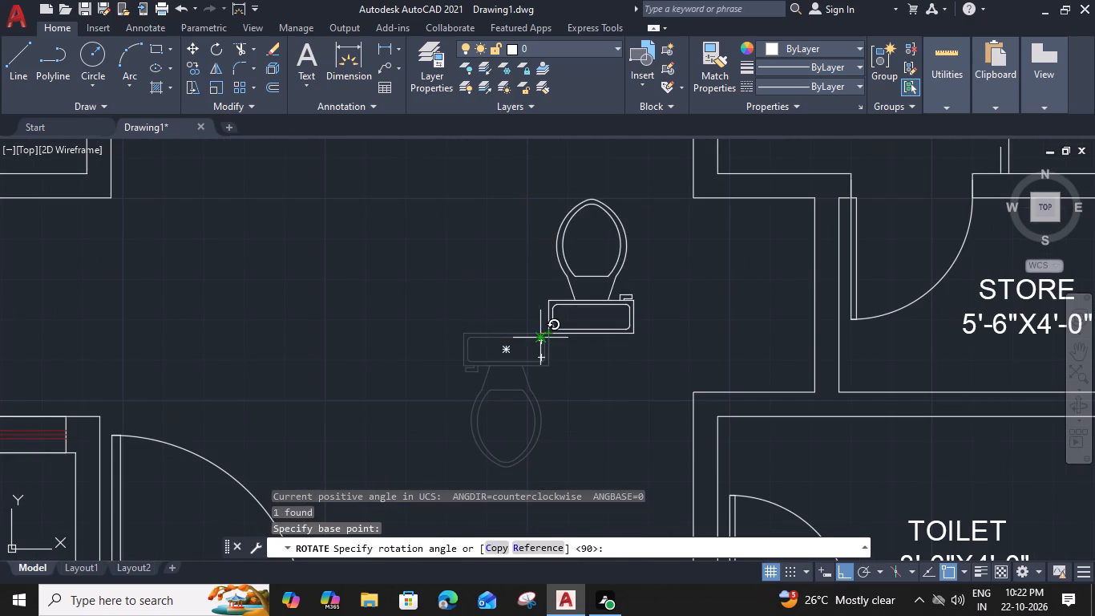
pyautogui.scroll(1, 502, 336)
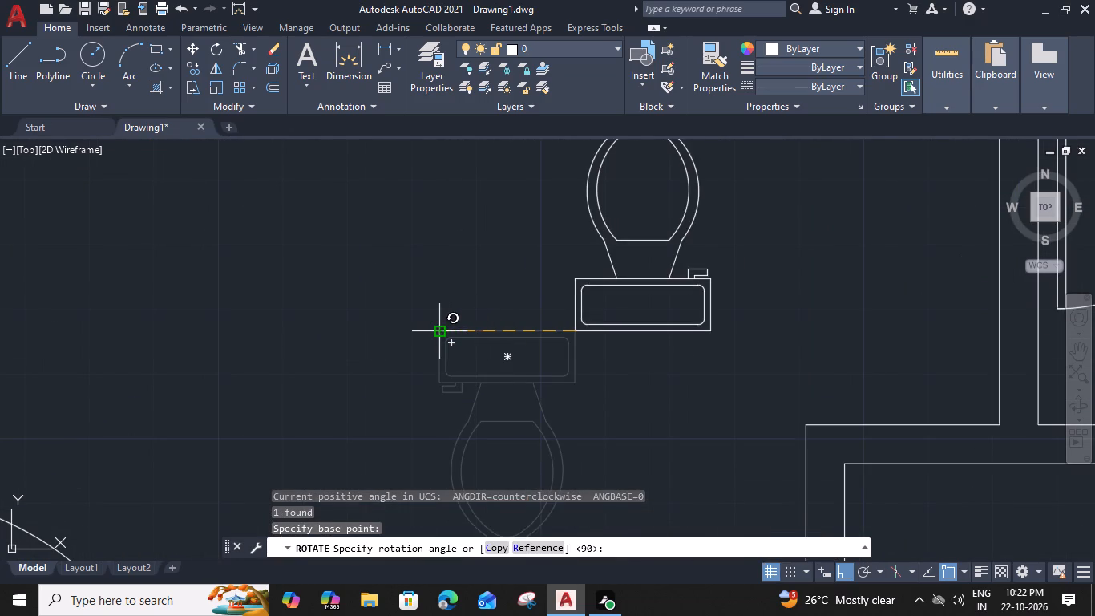
pyautogui.click(442, 330)
# Move the toilet block by its tank's back midpoint onto the south wall of the 8'-6"X4'-0" toilet, near the east window.
pyautogui.moveTo(784, 293); pyautogui.dragTo(725, 310)
pyautogui.click(257, 375)
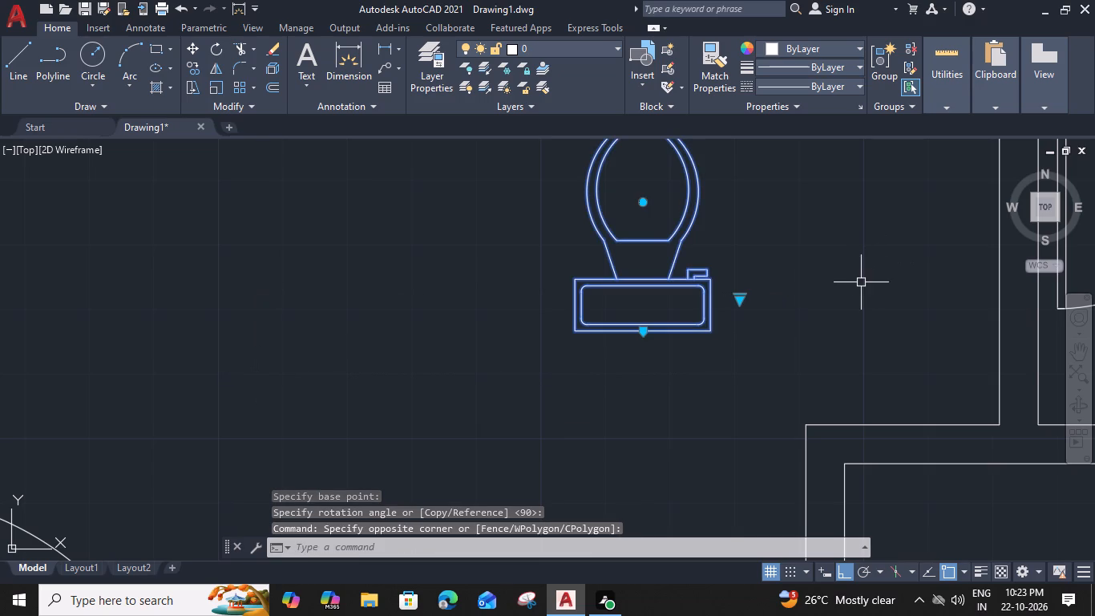
pyautogui.press('m')
pyautogui.press('space')
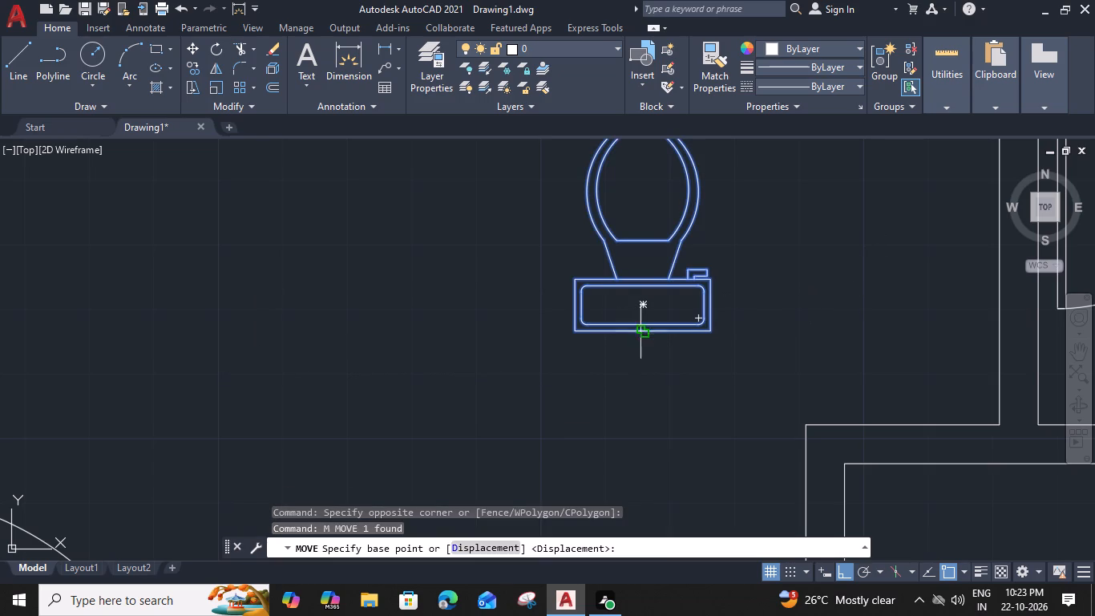
pyautogui.click(645, 330)
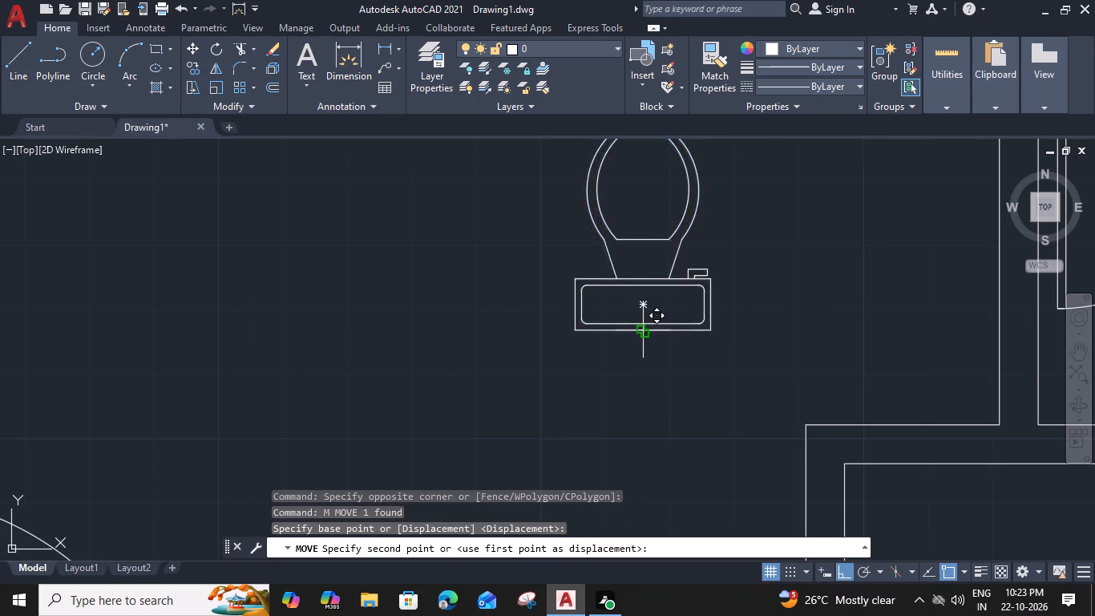
pyautogui.scroll(-3, 642, 330)
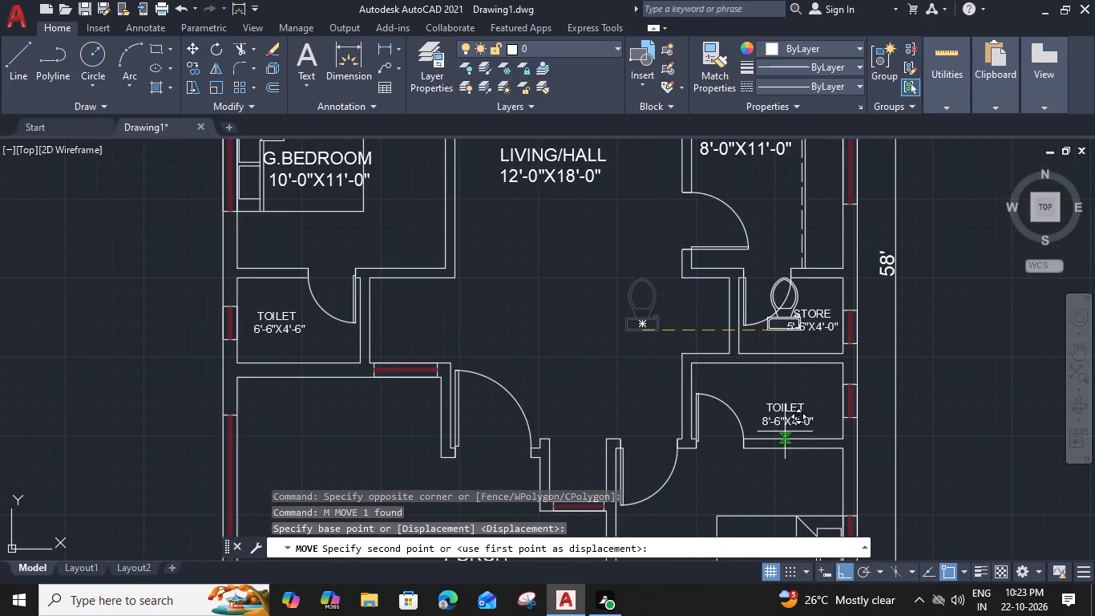
pyautogui.scroll(1, 798, 434)
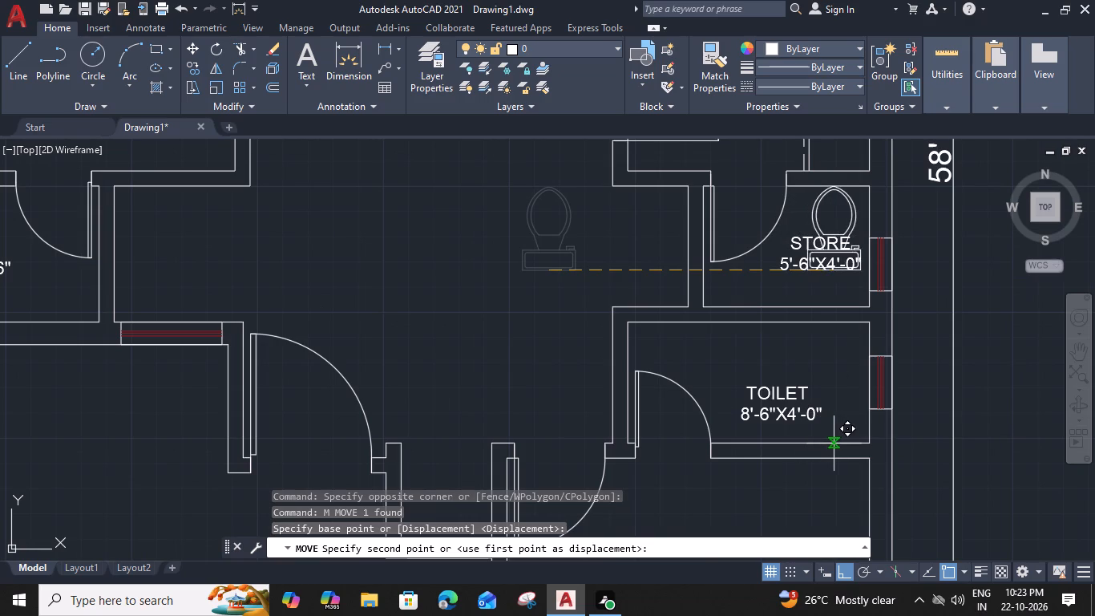
pyautogui.click(834, 444)
# Copy the toilet block by its tank's back midpoint onto the south wall of the toilet south of G.BEDROOM.
pyautogui.middleClick(726, 449)
pyautogui.click(812, 429)
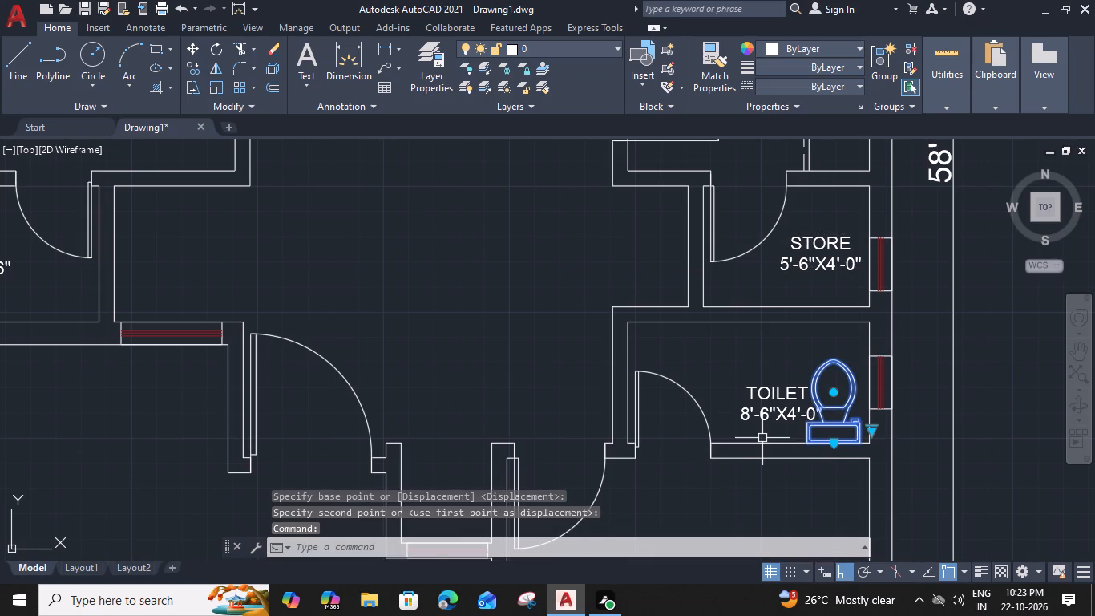
pyautogui.write('CO')
pyautogui.press('space')
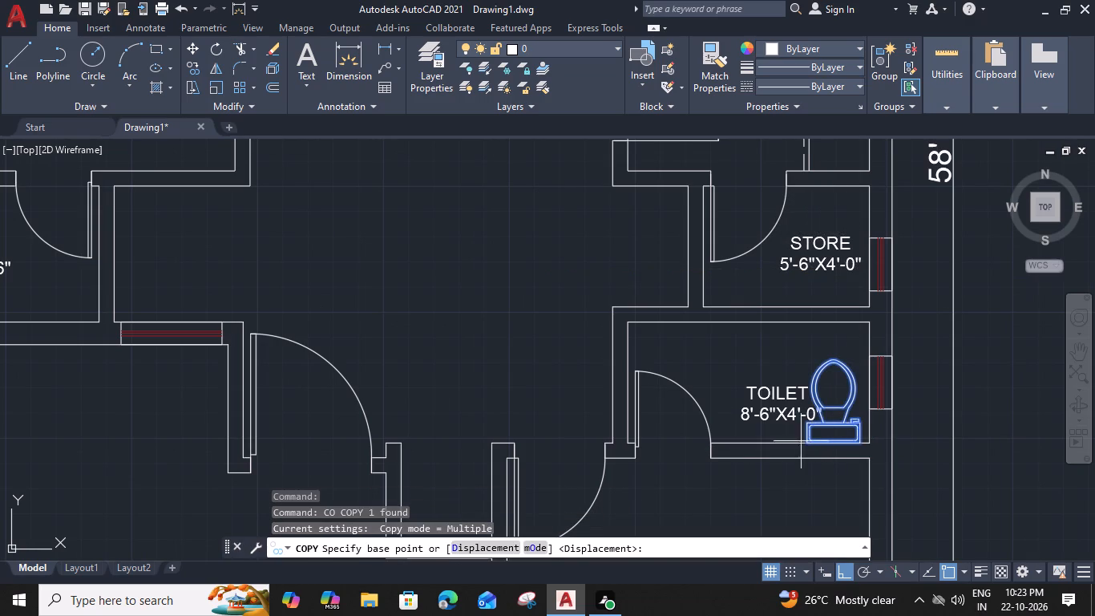
pyautogui.scroll(2, 832, 443)
pyautogui.click(838, 444)
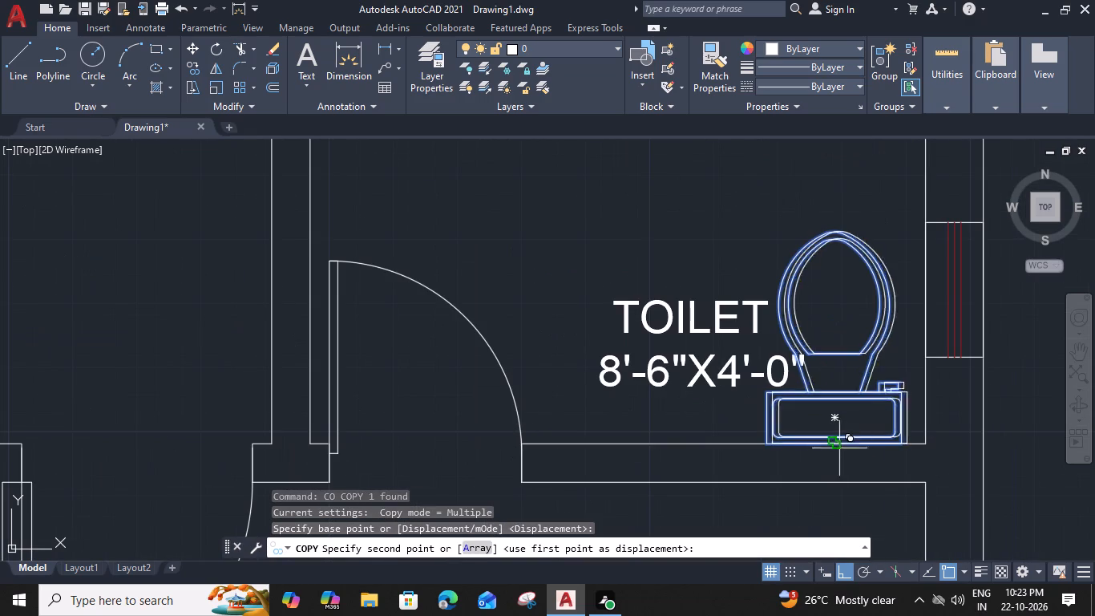
pyautogui.scroll(-3, 696, 467)
pyautogui.moveTo(685, 462); pyautogui.dragTo(1001, 428, button='middle')
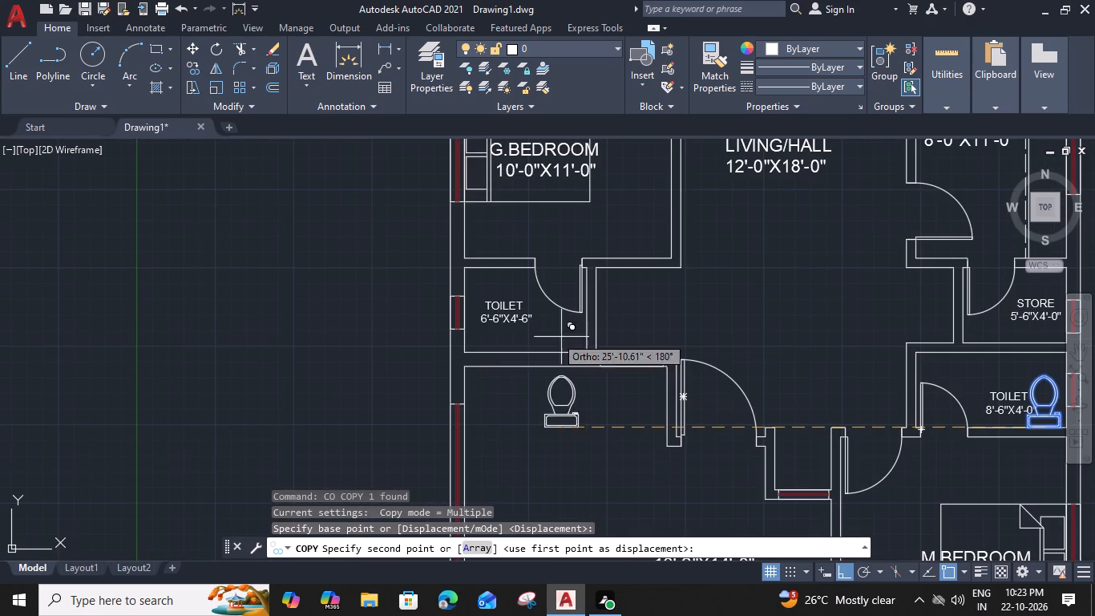
pyautogui.click(495, 353)
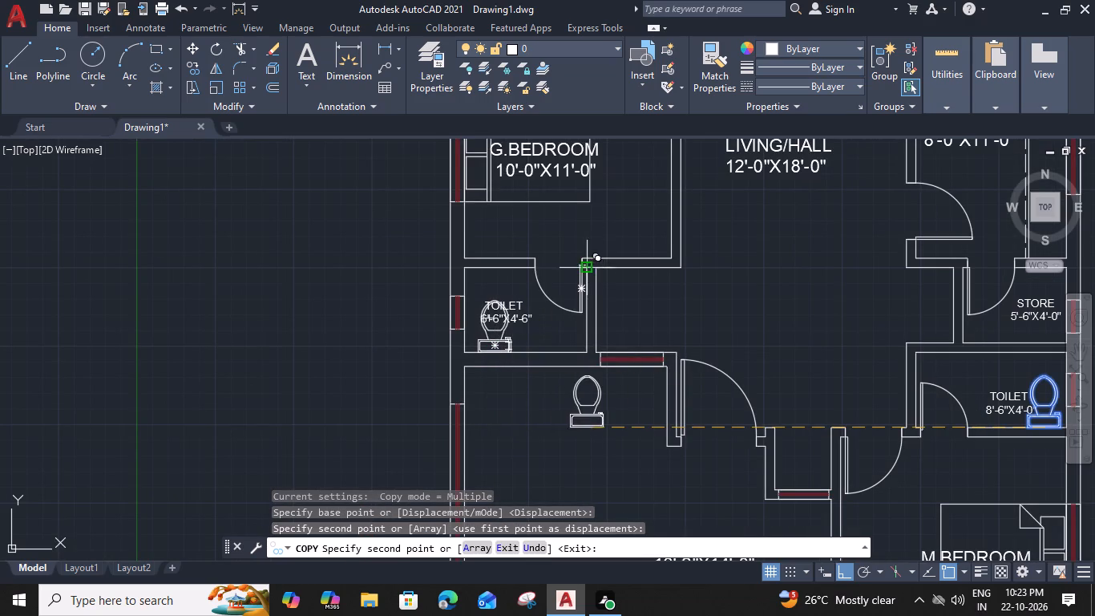
# Place two more toilet copies on the south walls of the toilets below BEDROOM-3 and BEDROOM-4.
pyautogui.moveTo(592, 270); pyautogui.dragTo(612, 478, button='middle')
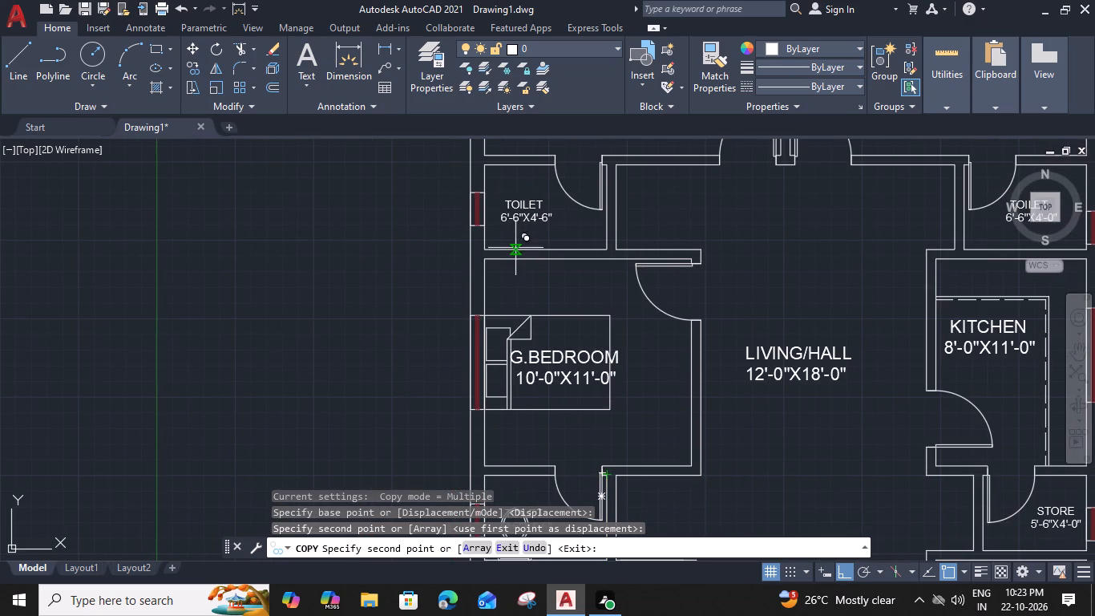
pyautogui.click(515, 248)
pyautogui.moveTo(658, 257); pyautogui.dragTo(303, 276, button='middle')
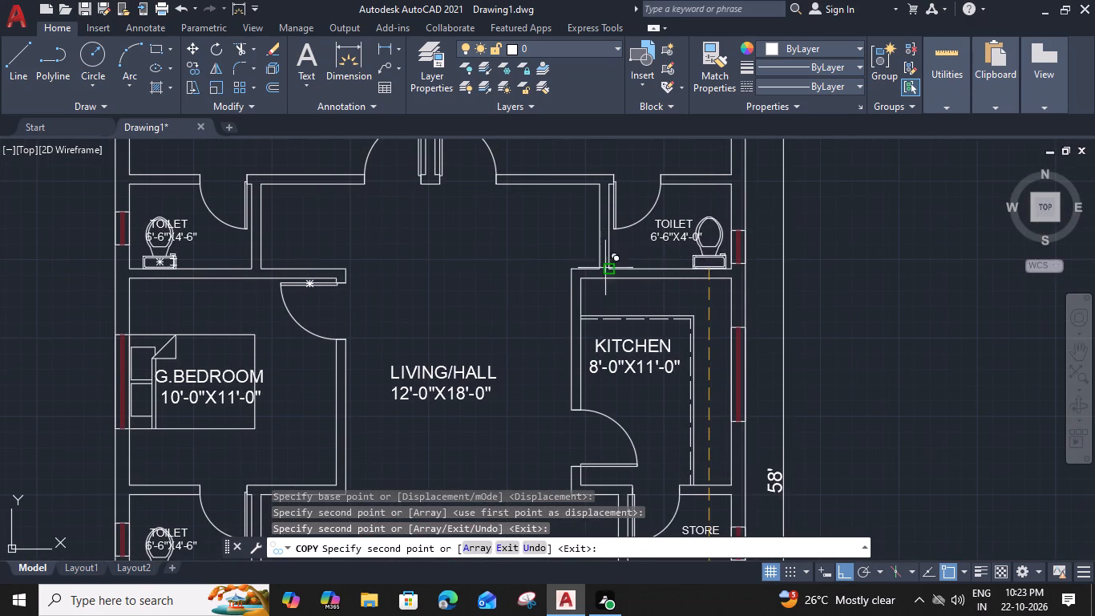
pyautogui.scroll(4, 713, 268)
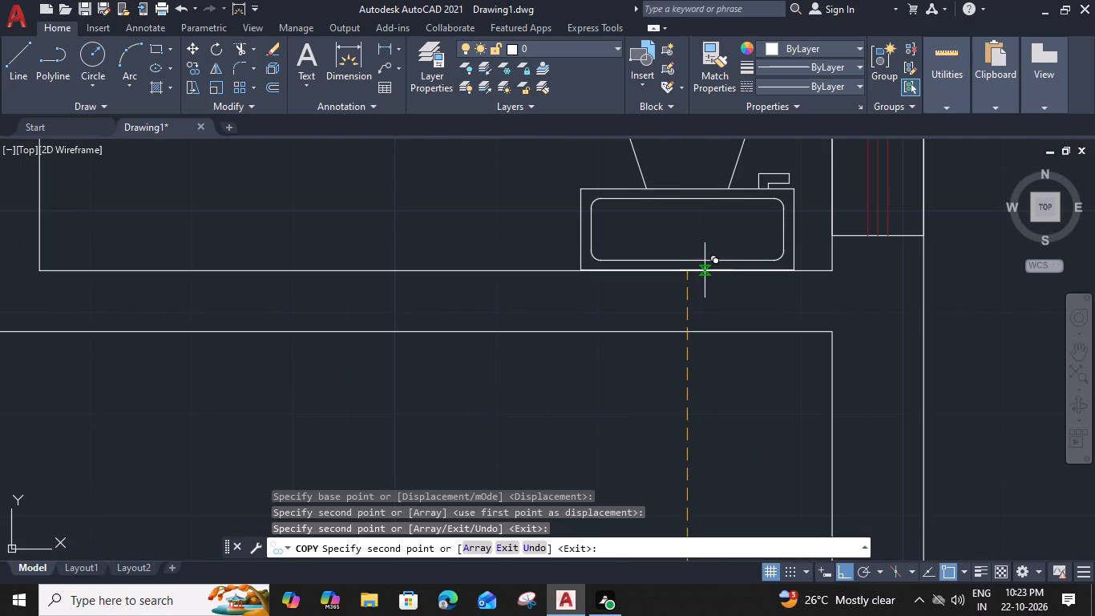
pyautogui.click(688, 269)
pyautogui.scroll(-4, 596, 272)
pyautogui.moveTo(511, 285); pyautogui.dragTo(560, 290, button='middle')
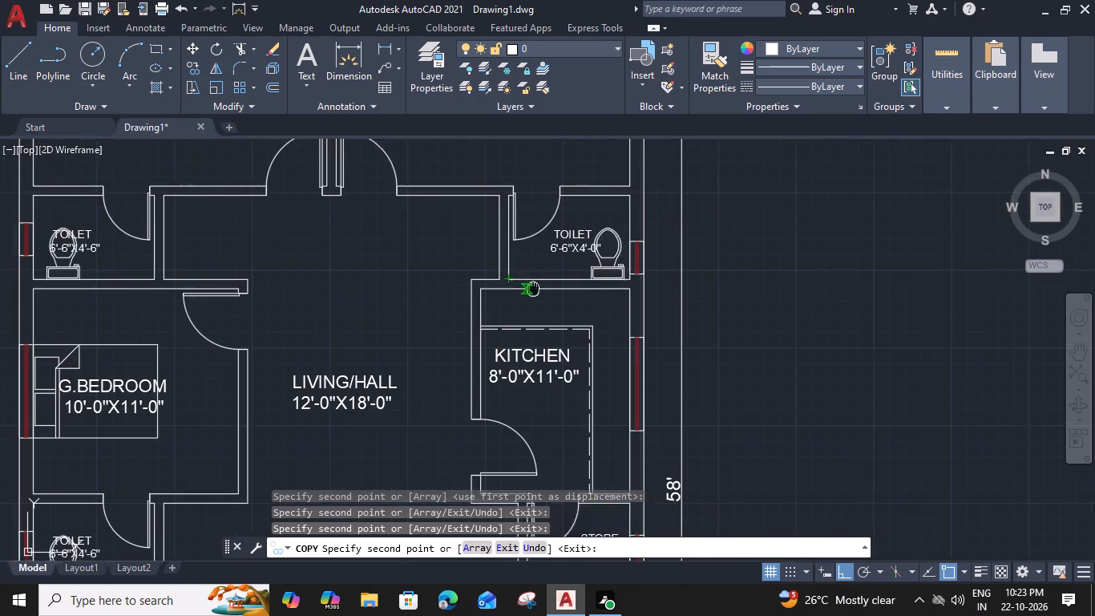
pyautogui.moveTo(560, 290); pyautogui.dragTo(844, 294, button='middle')
pyautogui.press('Escape')
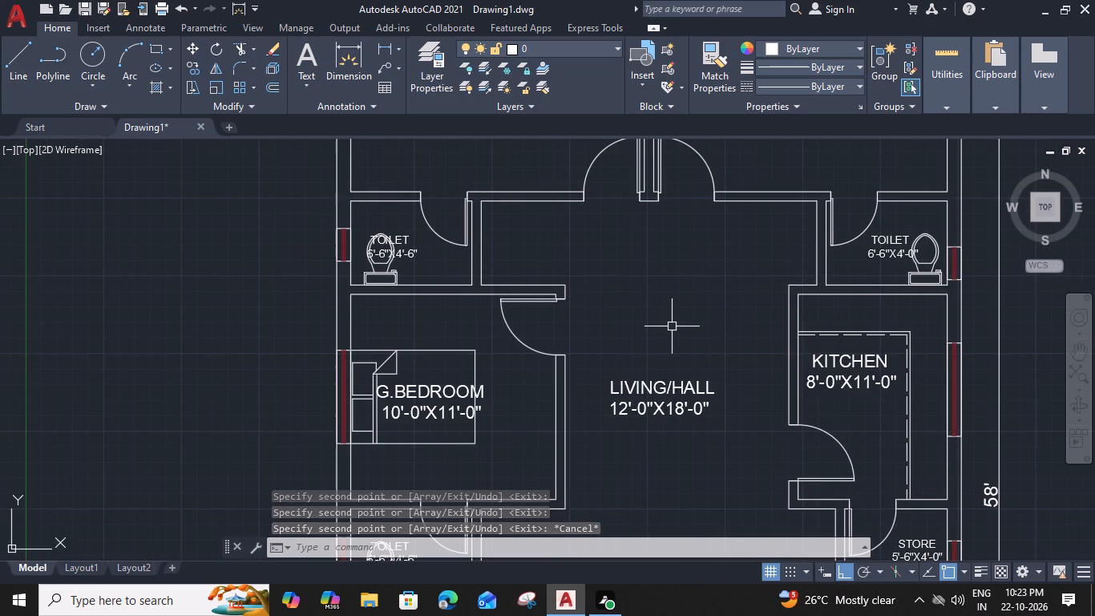
# Review the bedrooms, toilets, kitchen and living hall to check the furnished layout.
pyautogui.moveTo(596, 197); pyautogui.dragTo(623, 276, button='middle')
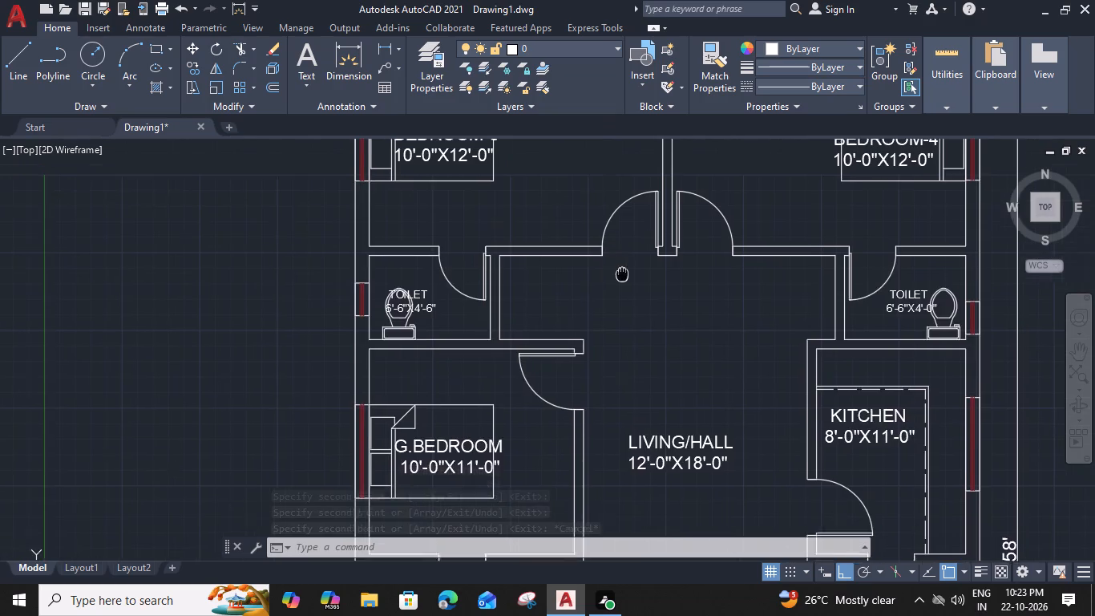
pyautogui.moveTo(623, 276); pyautogui.dragTo(623, 280, button='middle')
pyautogui.moveTo(543, 236); pyautogui.dragTo(576, 371, button='middle')
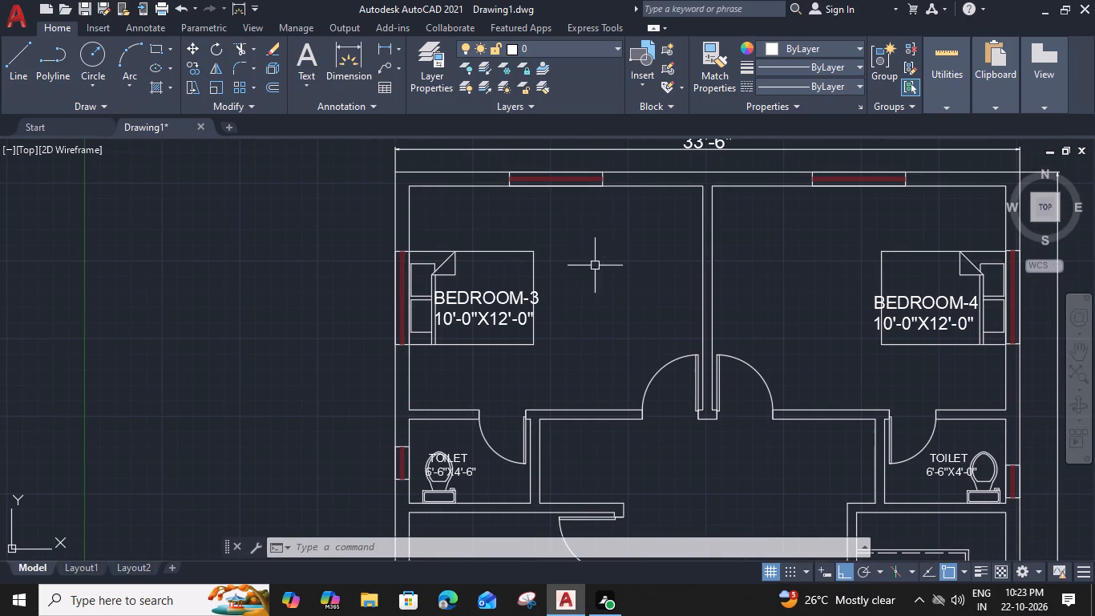
pyautogui.moveTo(647, 304); pyautogui.dragTo(373, 216, button='middle')
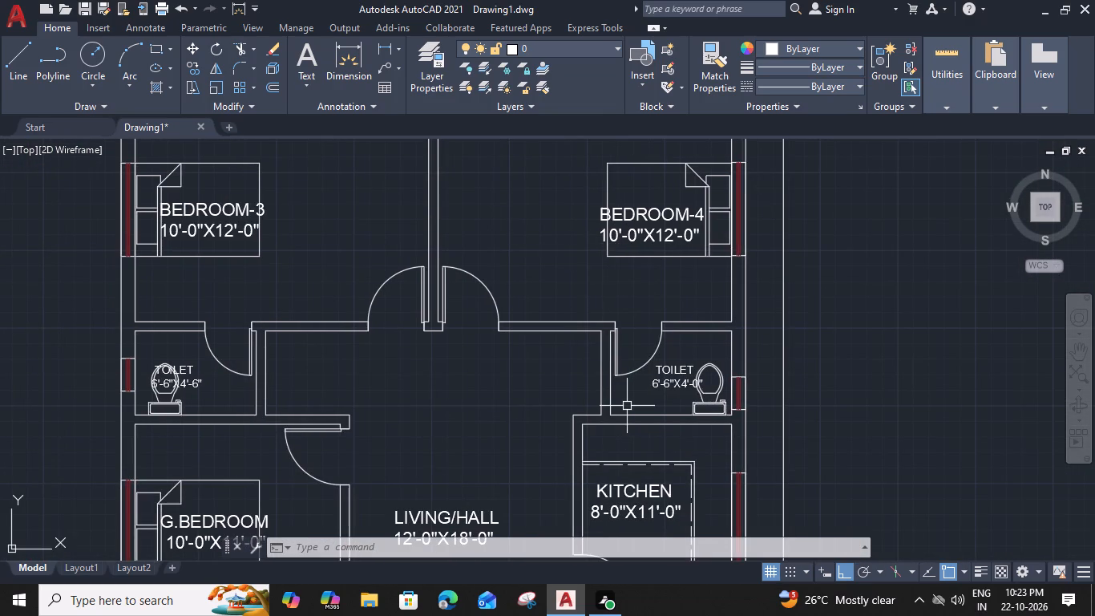
pyautogui.moveTo(628, 391); pyautogui.dragTo(657, 201, button='middle')
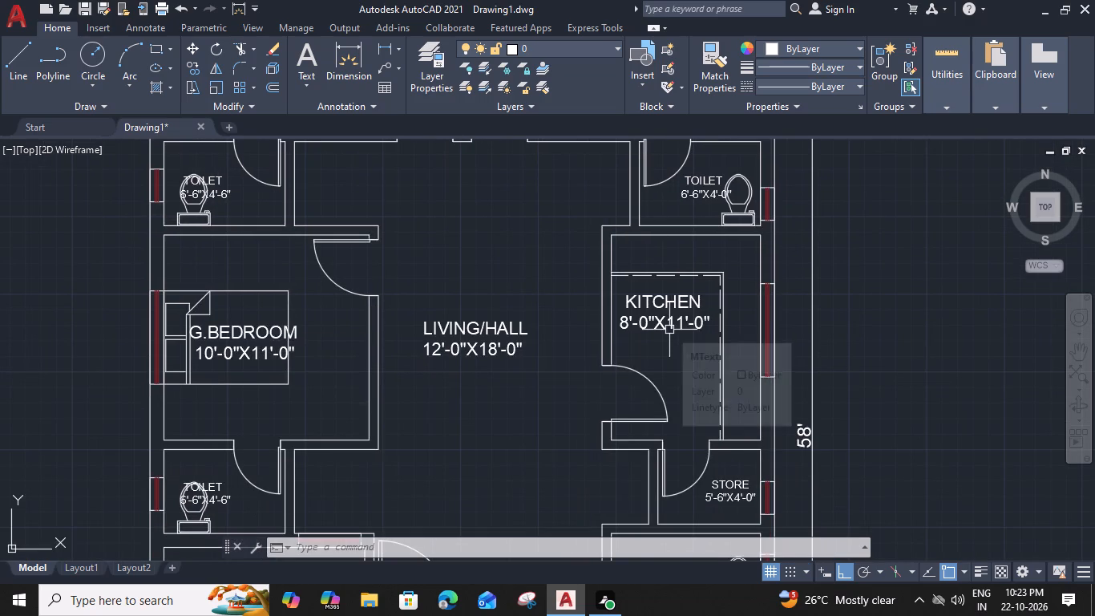
pyautogui.moveTo(520, 383); pyautogui.dragTo(673, 372, button='middle')
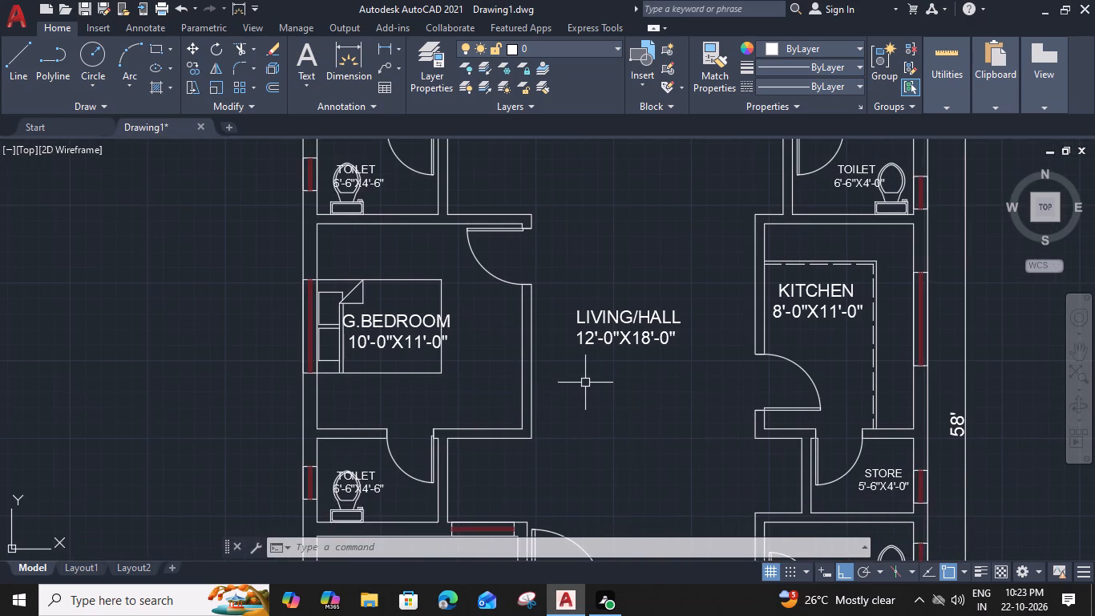
pyautogui.scroll(-1, 613, 359)
pyautogui.moveTo(640, 385); pyautogui.dragTo(643, 379, button='middle')
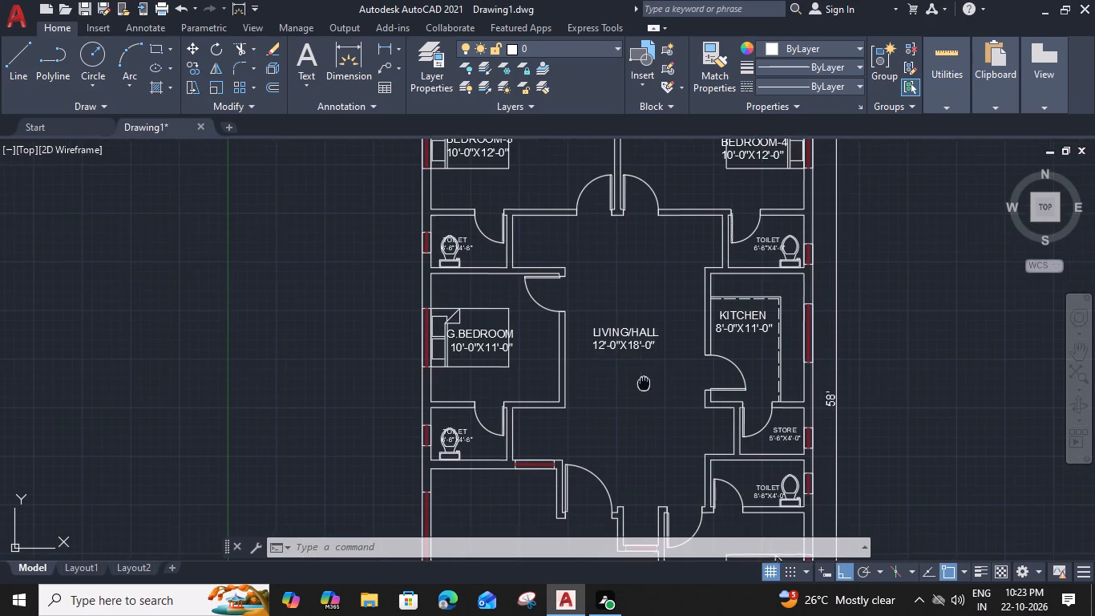
pyautogui.moveTo(643, 379); pyautogui.dragTo(576, 339, button='middle')
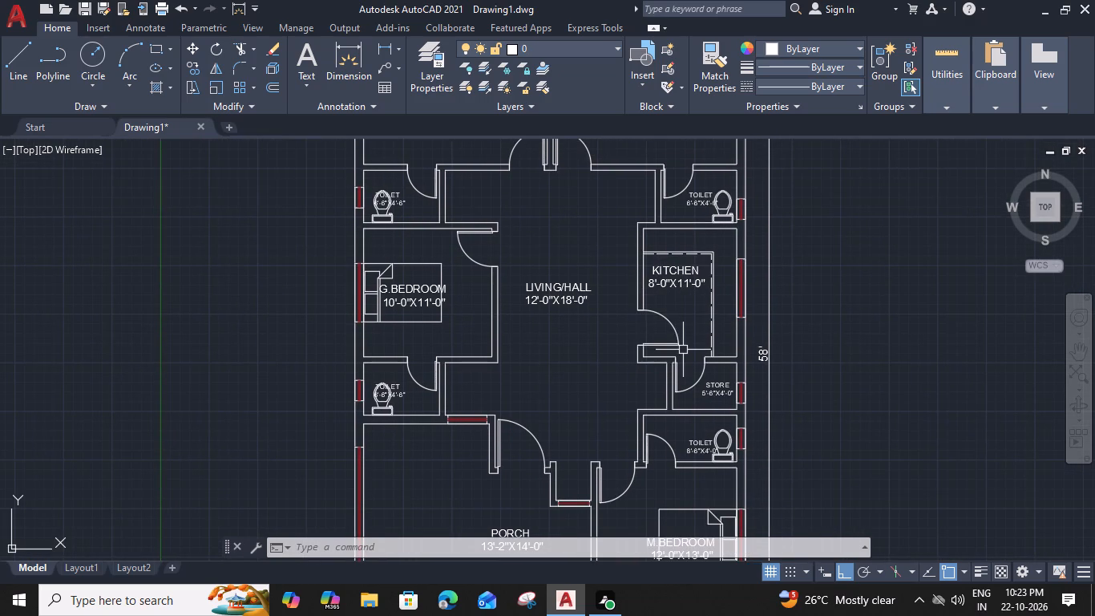
pyautogui.moveTo(683, 350); pyautogui.dragTo(644, 346, button='middle')
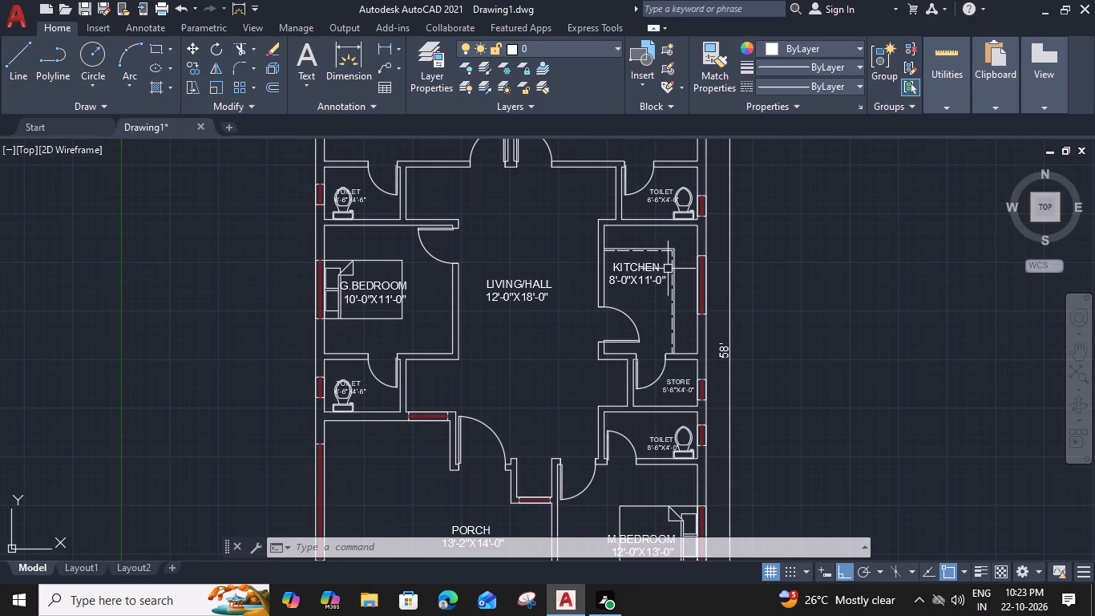
# Hatch the walls around G.BEDROOM and its adjoining toilets, plus the wall beside the porch door, with the ANSI32 pattern.
pyautogui.write('H')
pyautogui.press('space')
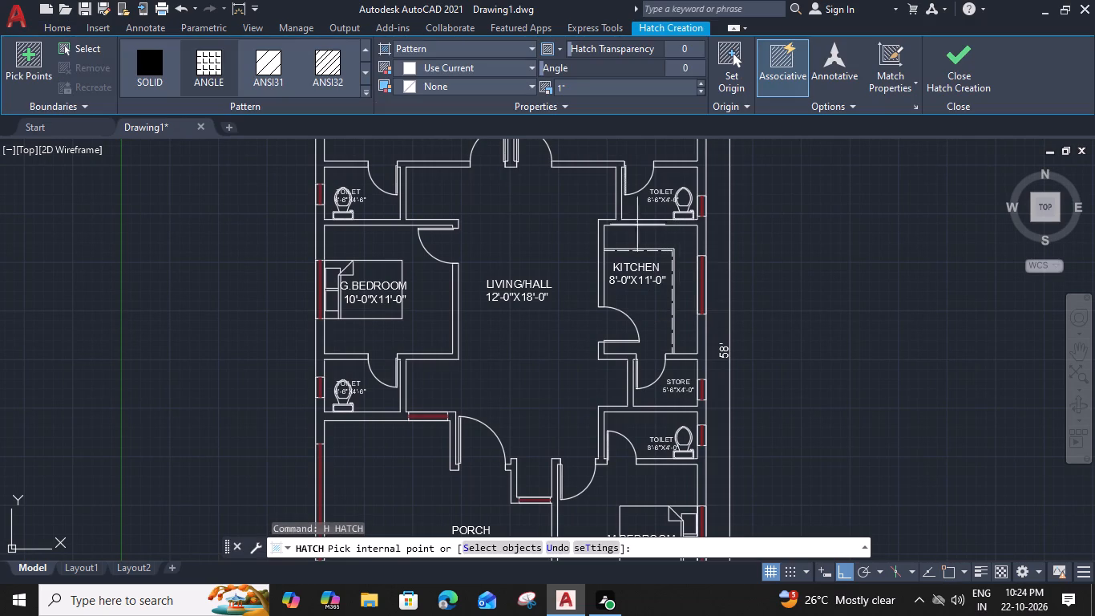
pyautogui.click(312, 64)
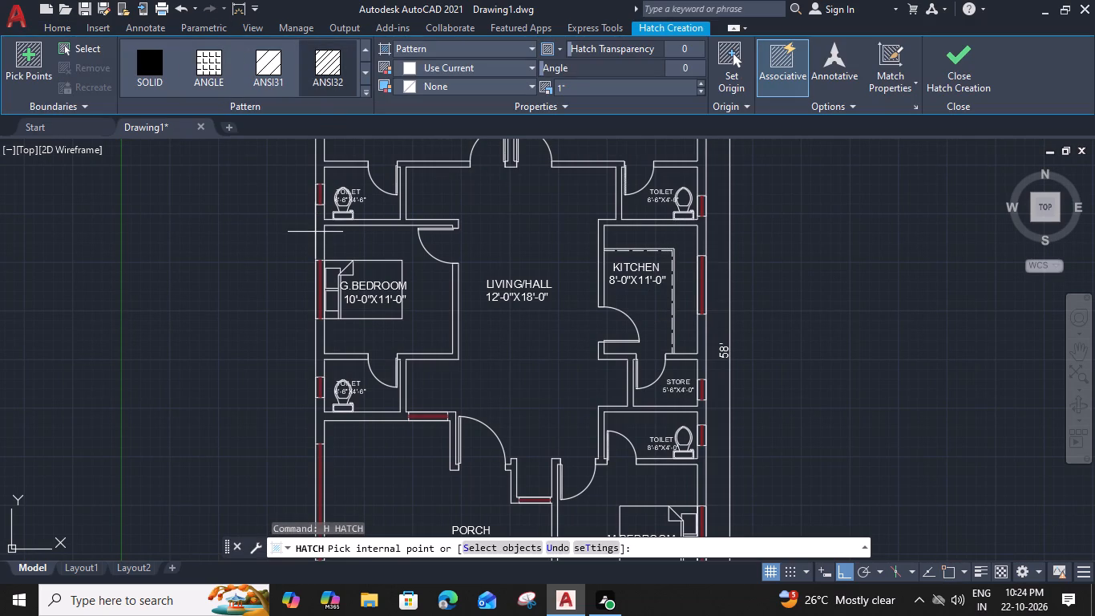
pyautogui.click(321, 227)
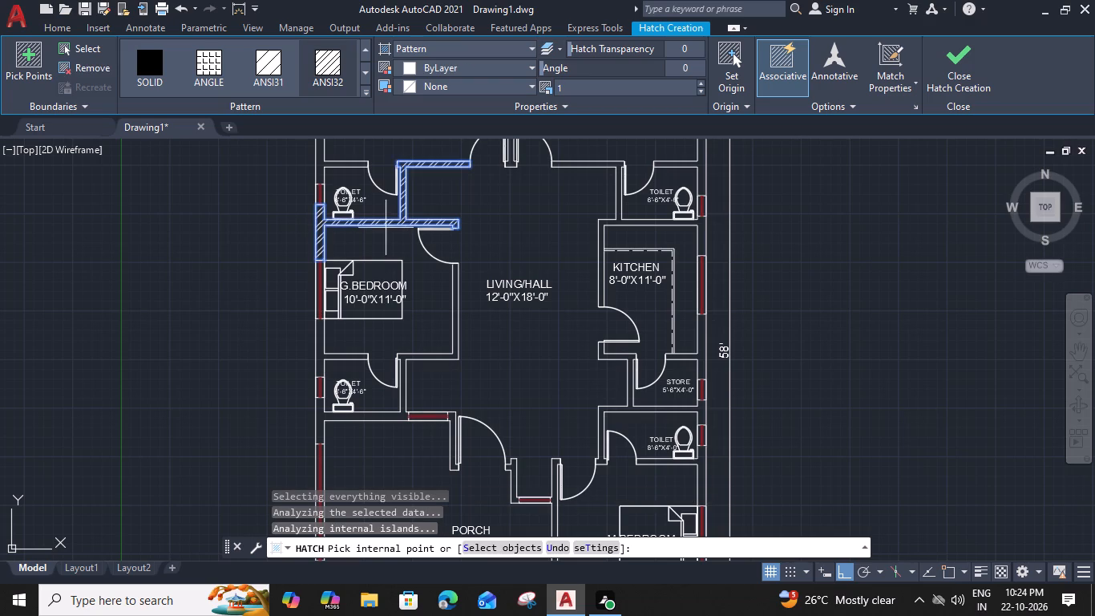
pyautogui.click(455, 285)
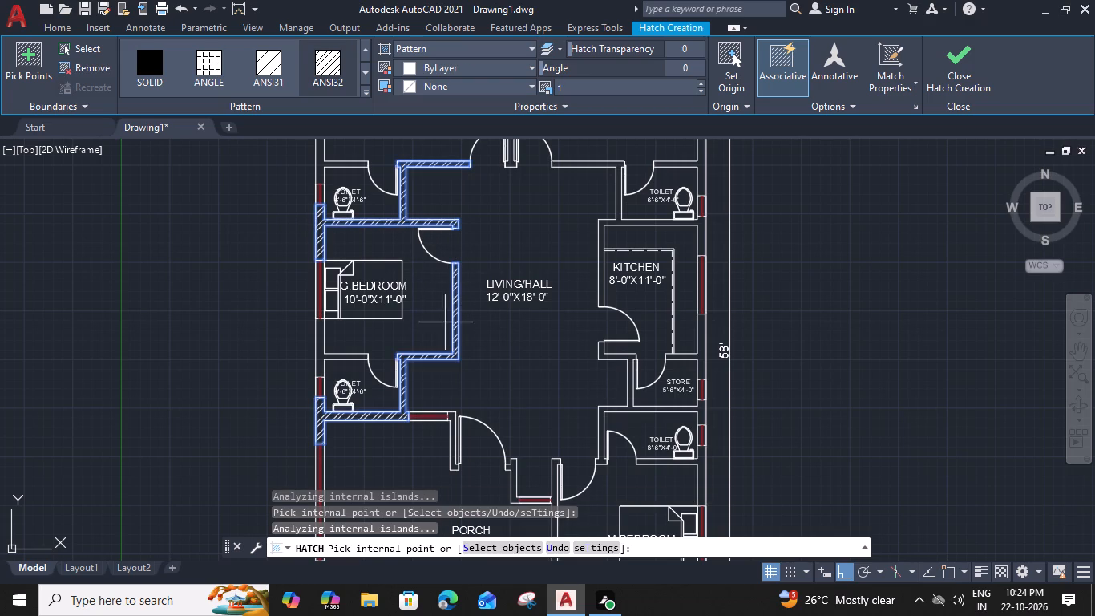
pyautogui.click(321, 348)
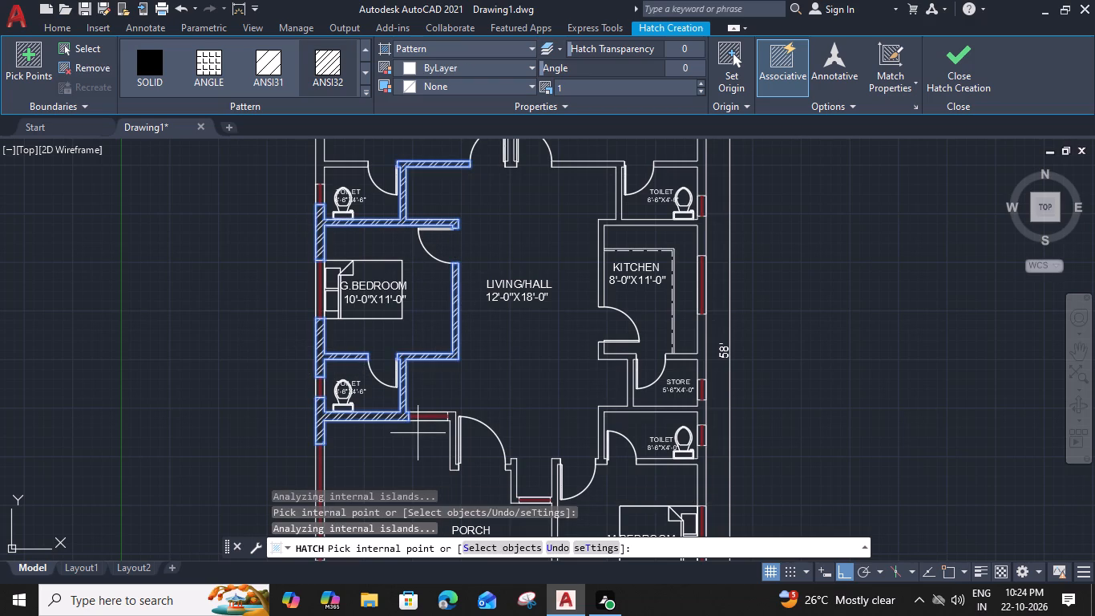
pyautogui.click(454, 433)
# Hatch the walls around the porch and M.BEDROOM, including its toilet and the southern enclosure, with the current wall pattern.
pyautogui.moveTo(572, 452); pyautogui.dragTo(543, 326, button='middle')
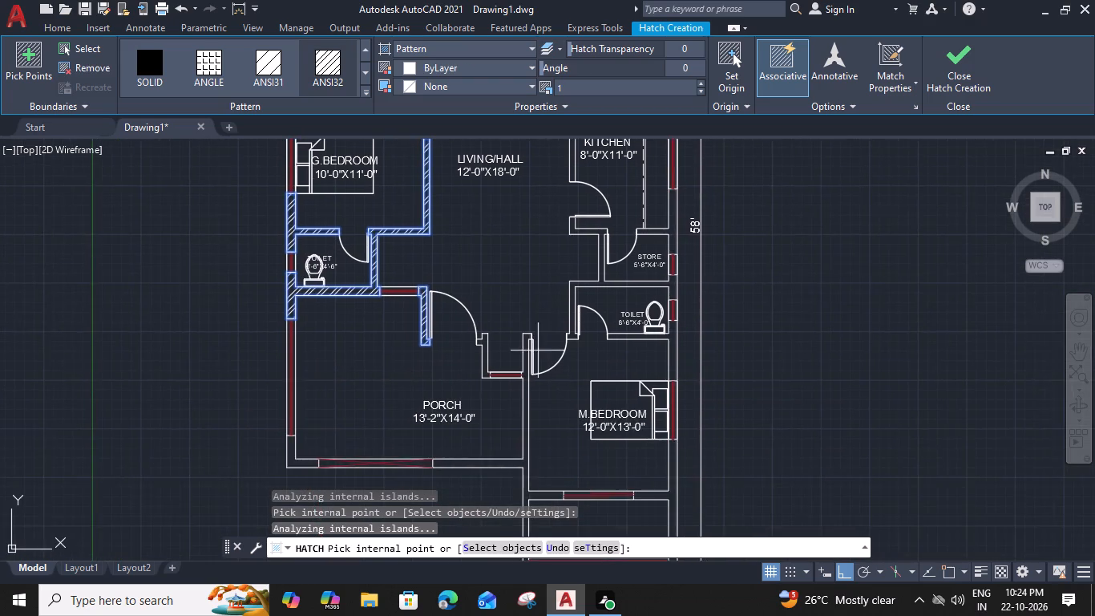
pyautogui.scroll(1, 534, 384)
pyautogui.click(520, 386)
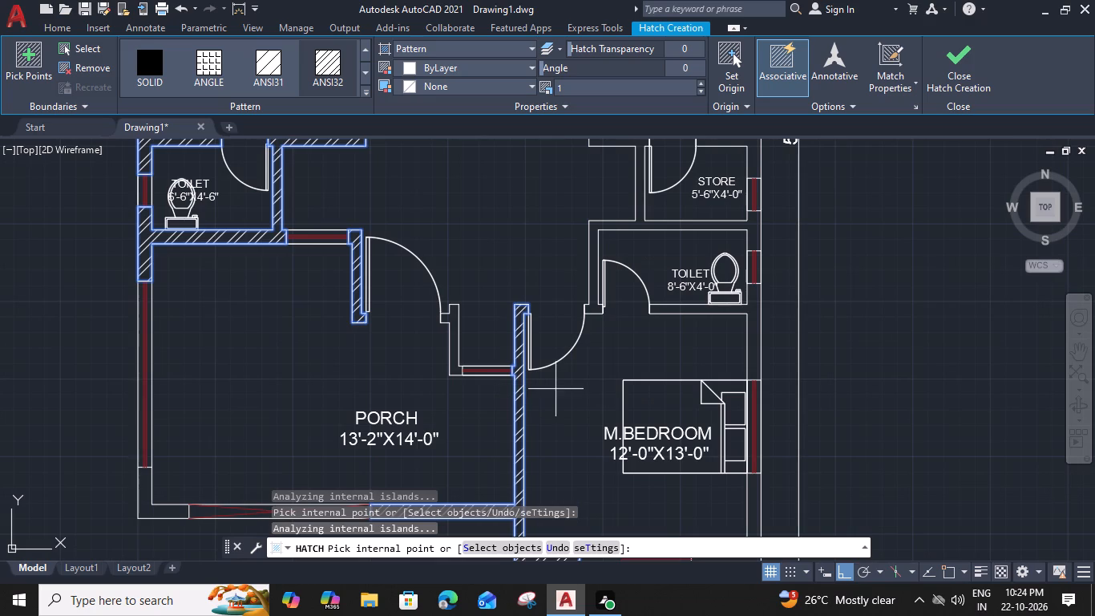
pyautogui.click(451, 346)
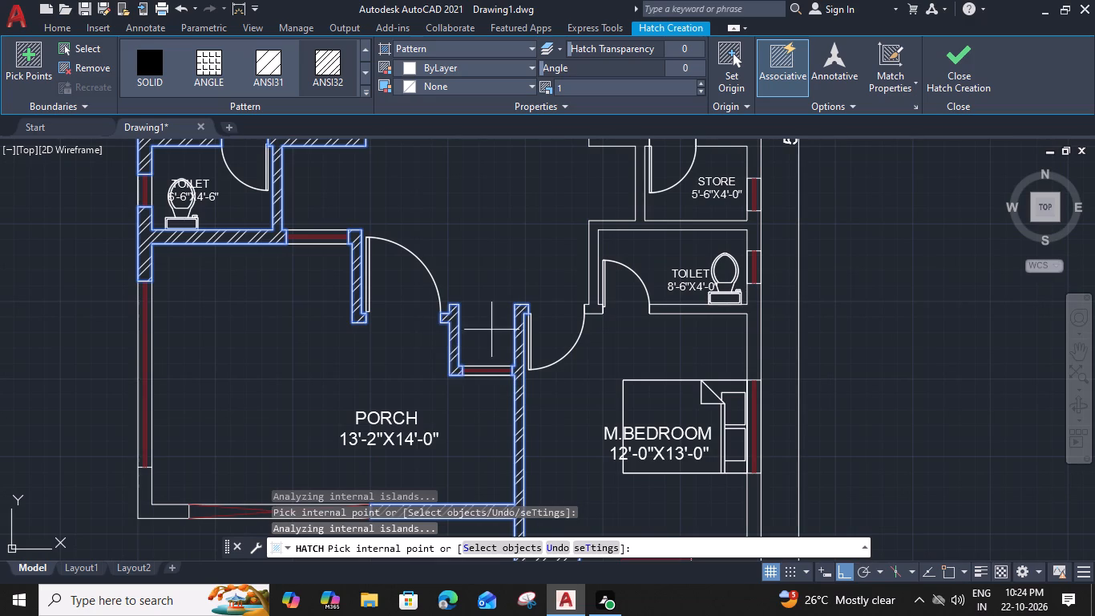
pyautogui.click(592, 293)
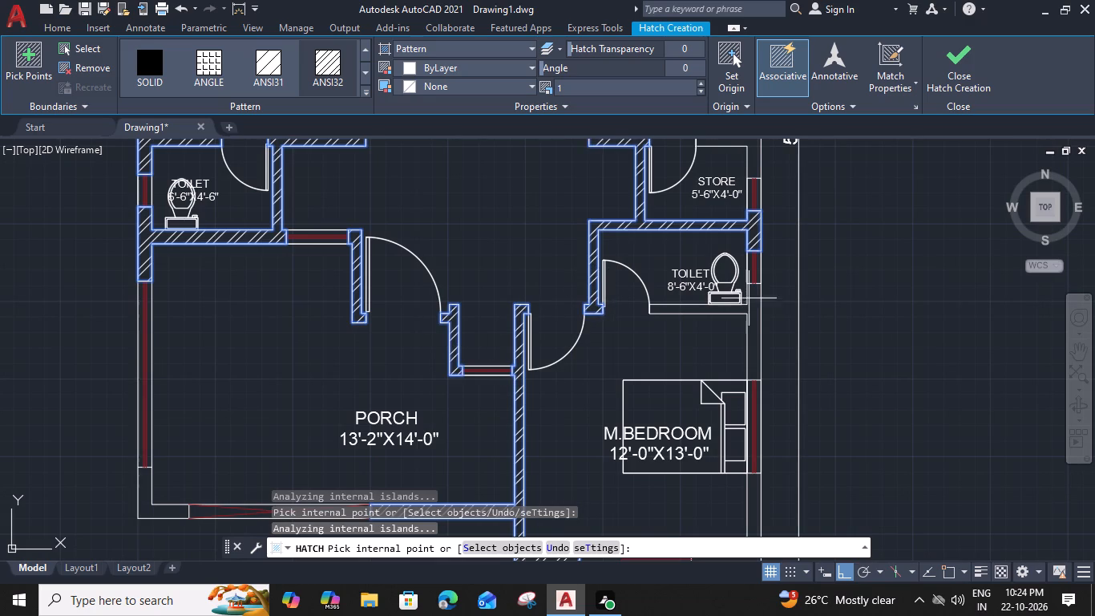
pyautogui.click(755, 318)
pyautogui.moveTo(685, 369); pyautogui.dragTo(658, 165, button='middle')
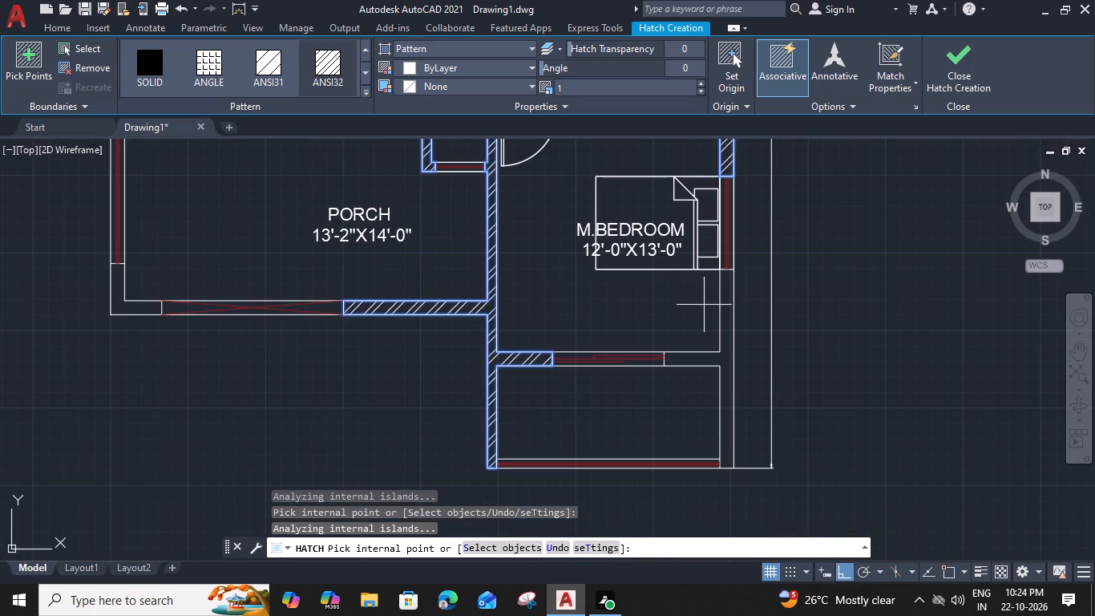
pyautogui.click(725, 327)
pyautogui.scroll(-2, 668, 245)
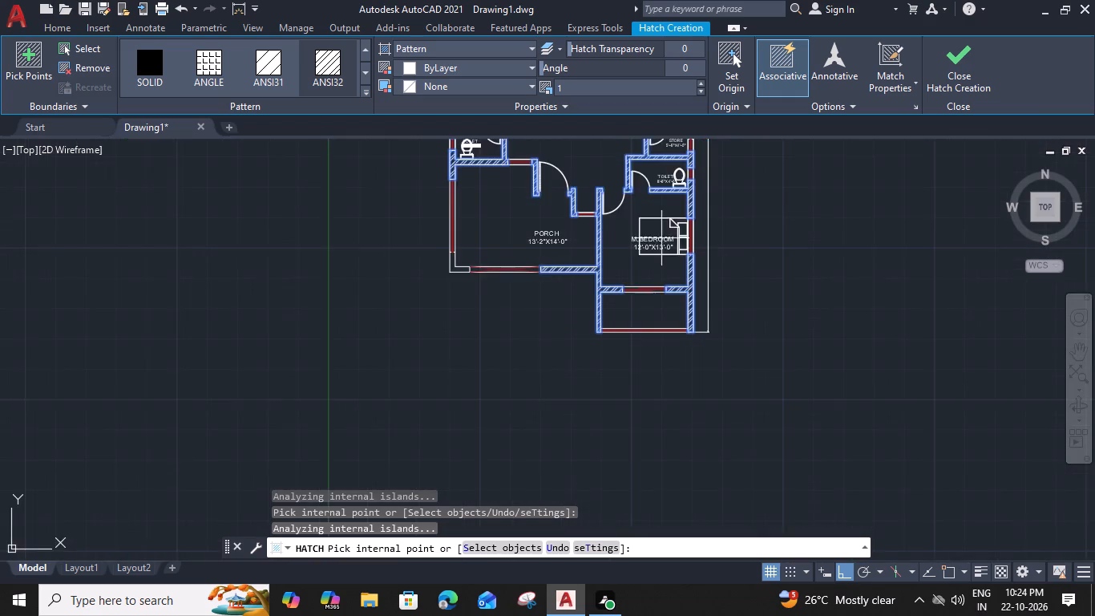
pyautogui.moveTo(636, 186); pyautogui.dragTo(620, 314, button='middle')
pyautogui.scroll(3, 445, 393)
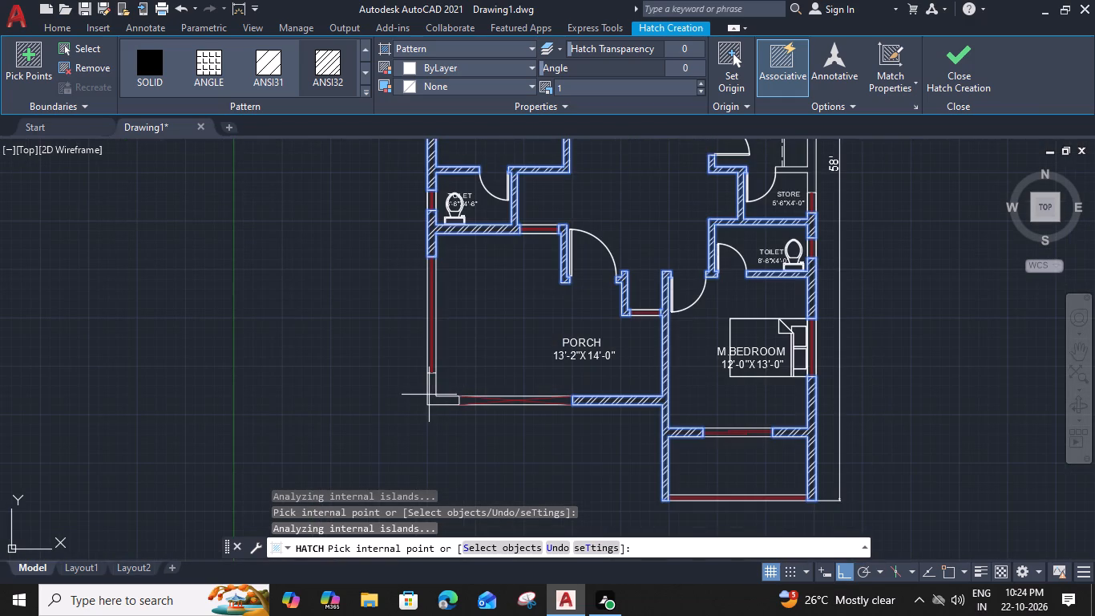
pyautogui.click(430, 395)
# Extend the hatch to the walls around the kitchen, the store's north side and the toilet below BEDROOM-4.
pyautogui.moveTo(548, 233); pyautogui.dragTo(529, 338, button='middle')
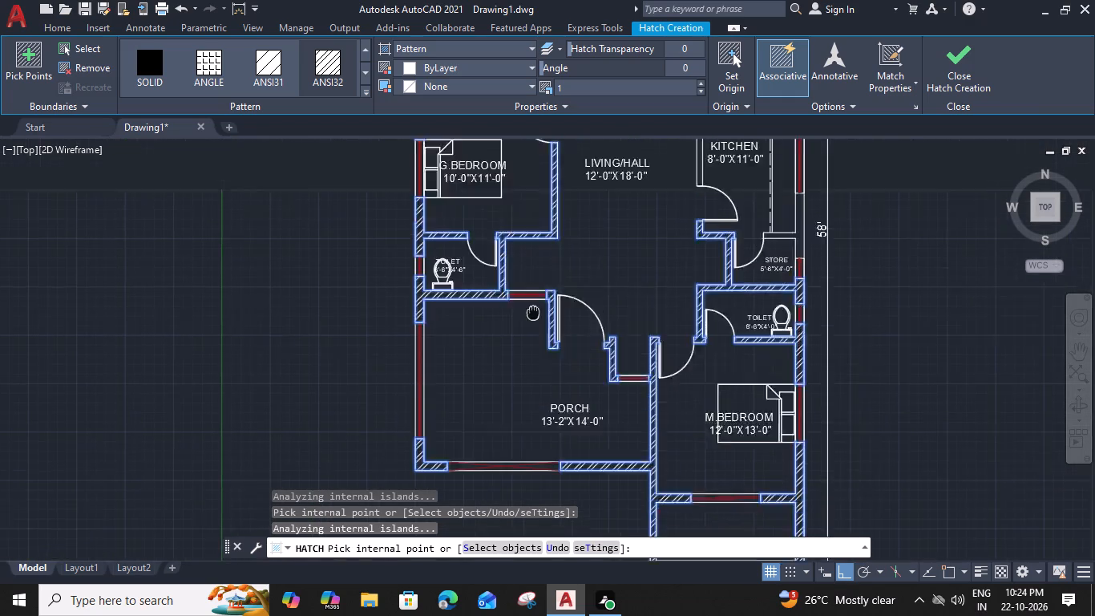
pyautogui.moveTo(529, 338); pyautogui.dragTo(503, 472, button='middle')
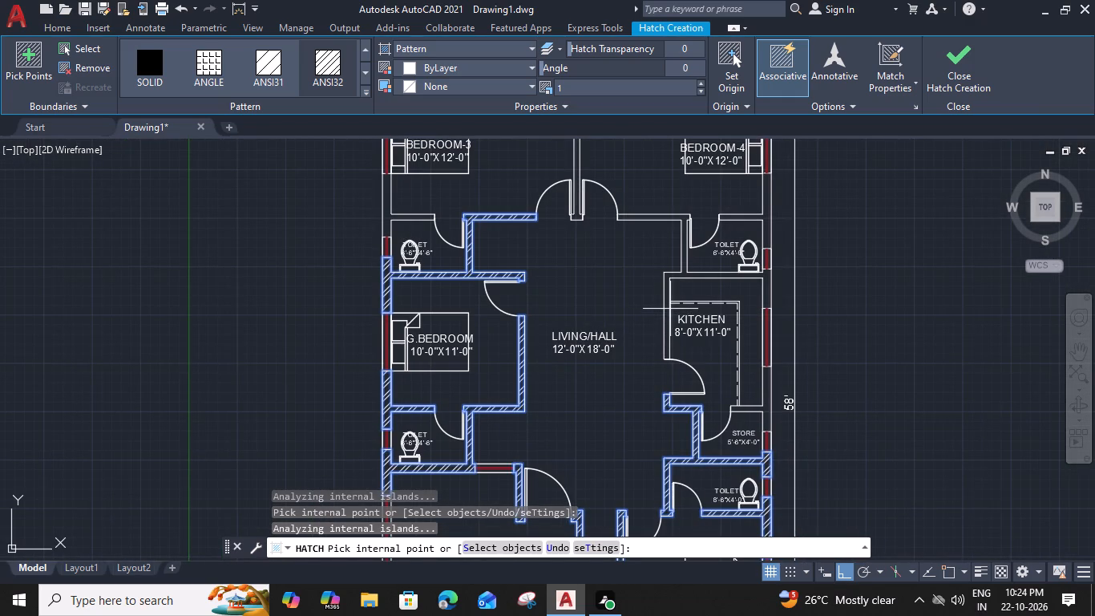
pyautogui.scroll(1, 752, 409)
pyautogui.click(775, 409)
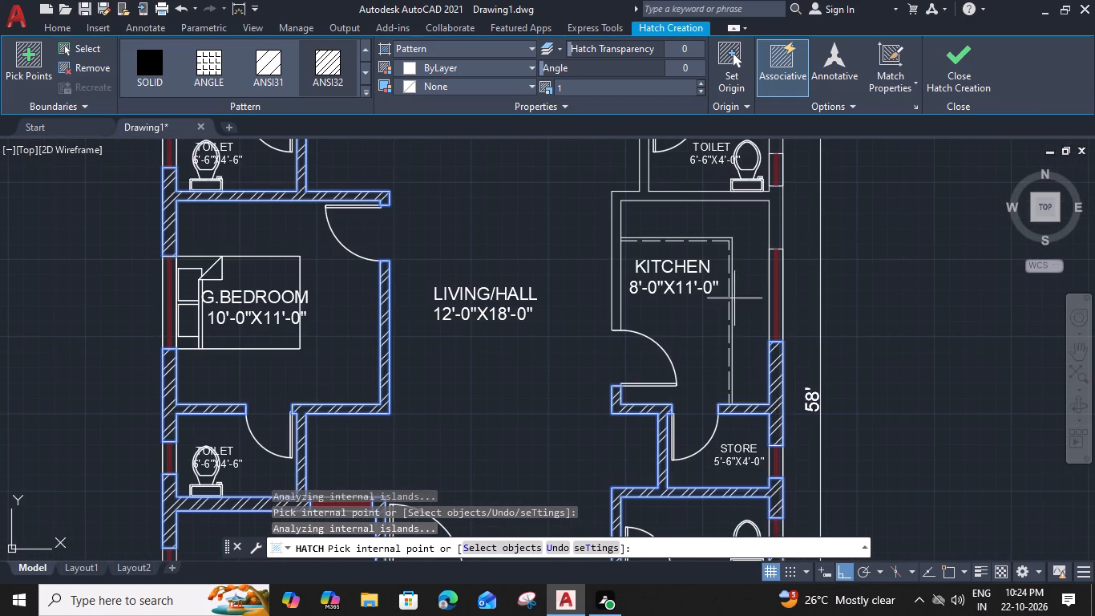
pyautogui.click(777, 209)
pyautogui.moveTo(743, 213); pyautogui.dragTo(701, 375, button='middle')
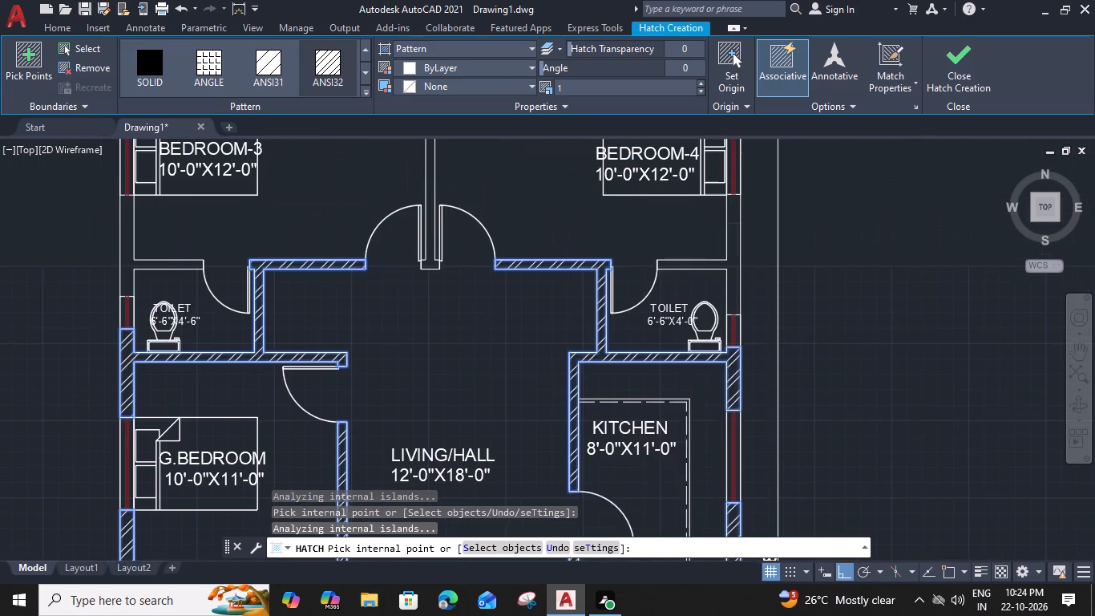
pyautogui.click(735, 272)
# Hatch the outer walls of BEDROOM-4 and BEDROOM-3, their dividing wall and the wall by BEDROOM-3's toilet, and finish the hatch.
pyautogui.moveTo(610, 148); pyautogui.dragTo(607, 385, button='middle')
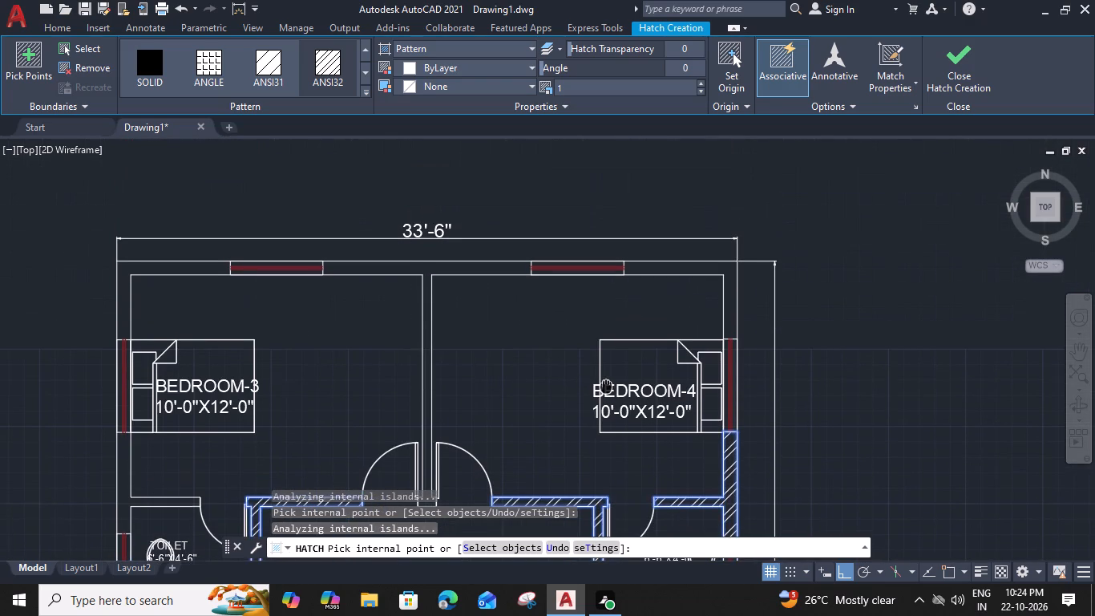
pyautogui.click(728, 272)
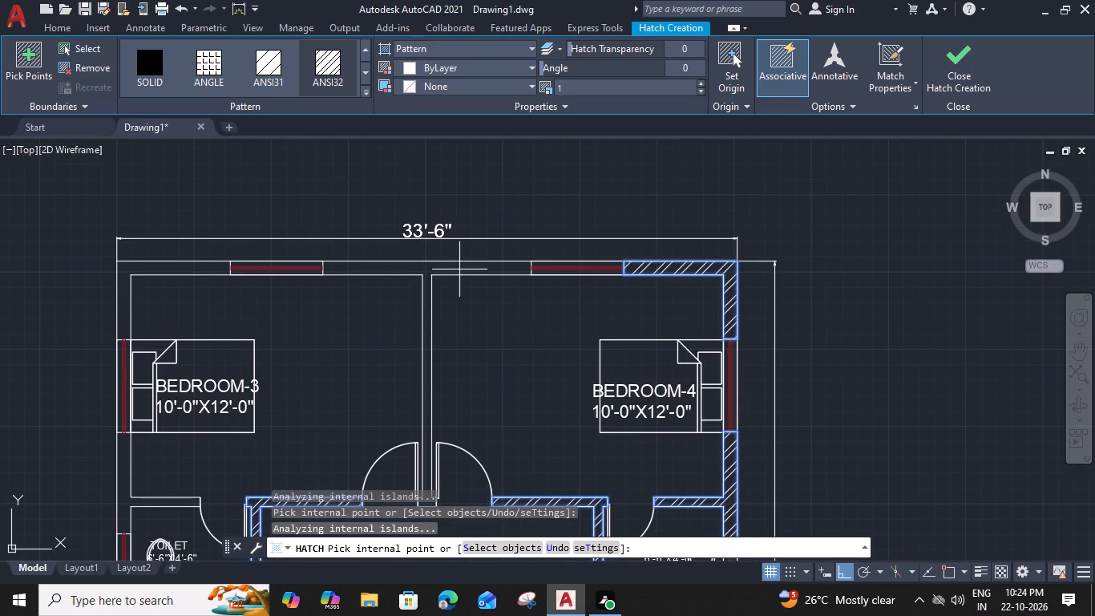
pyautogui.click(429, 268)
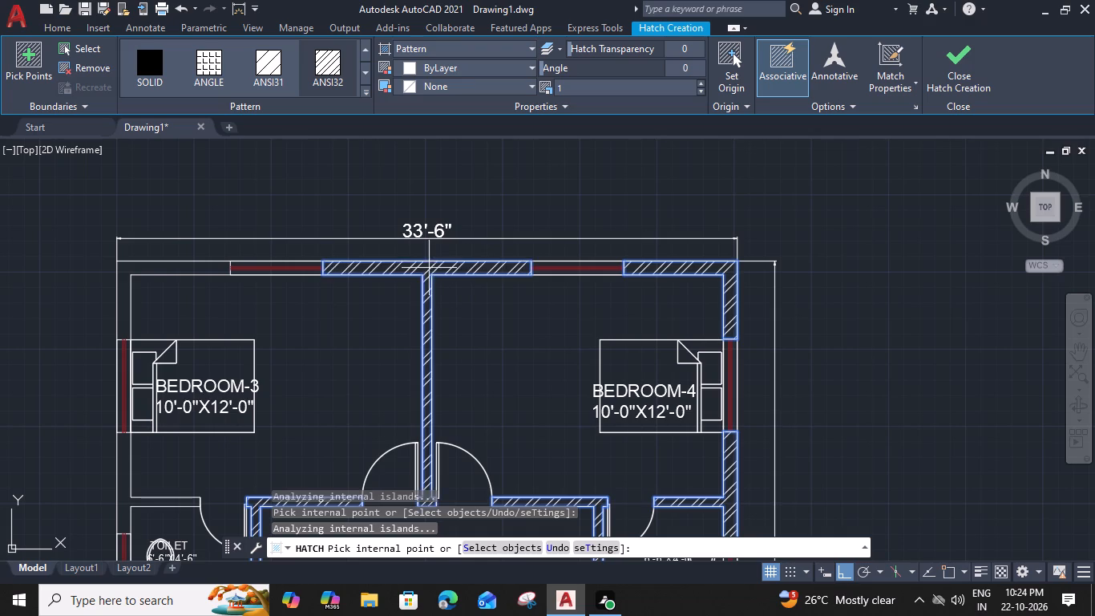
pyautogui.moveTo(330, 299); pyautogui.dragTo(583, 280, button='middle')
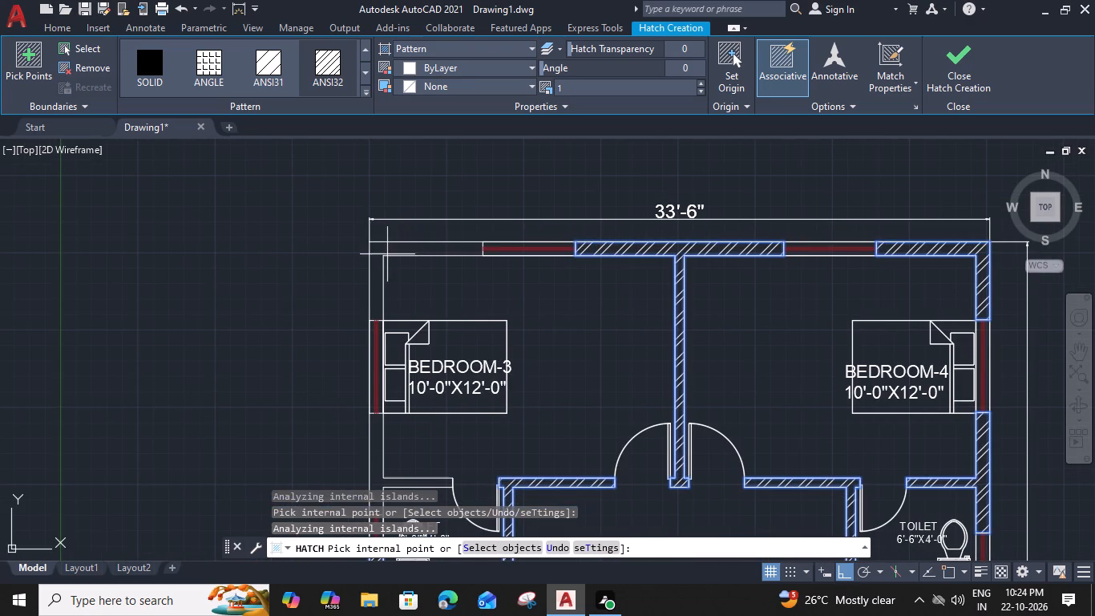
pyautogui.click(381, 251)
pyautogui.moveTo(380, 328); pyautogui.dragTo(435, 158, button='middle')
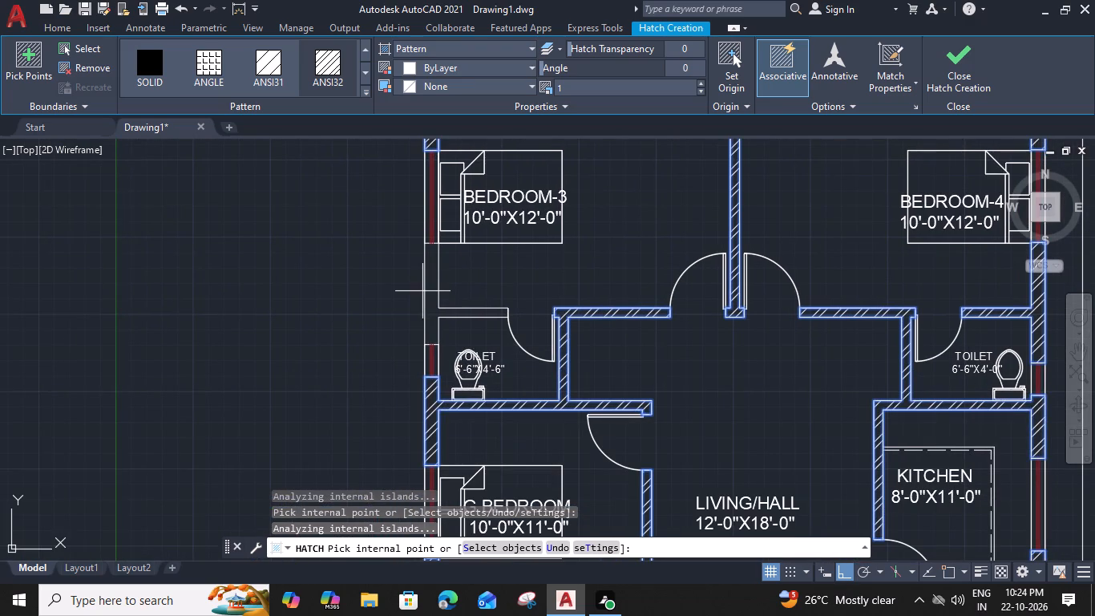
pyautogui.click(434, 293)
pyautogui.scroll(-1, 745, 404)
pyautogui.moveTo(737, 384); pyautogui.dragTo(610, 164, button='middle')
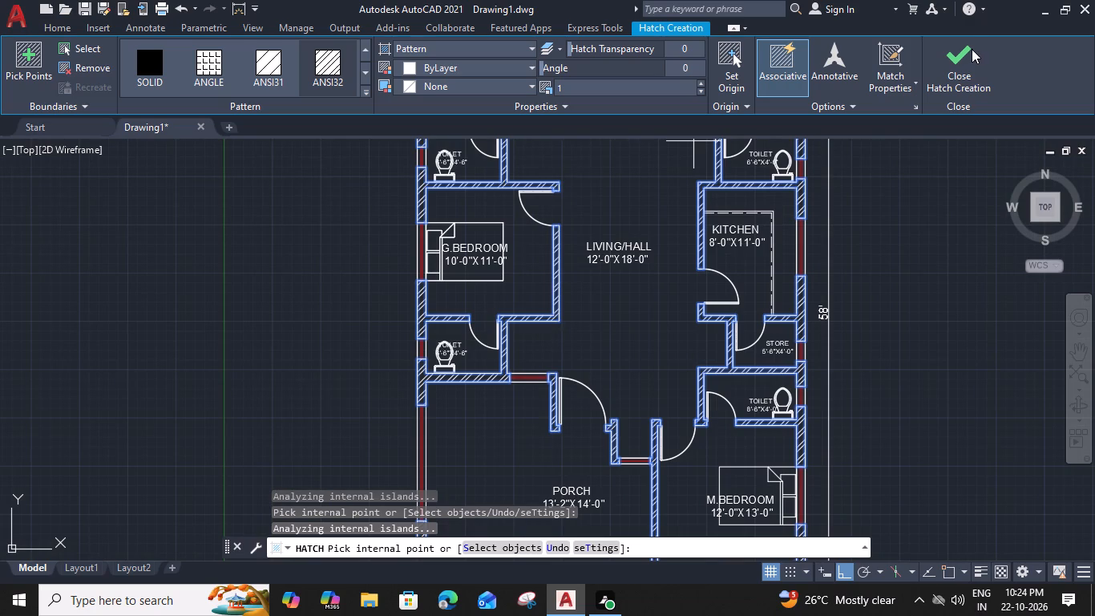
pyautogui.click(972, 50)
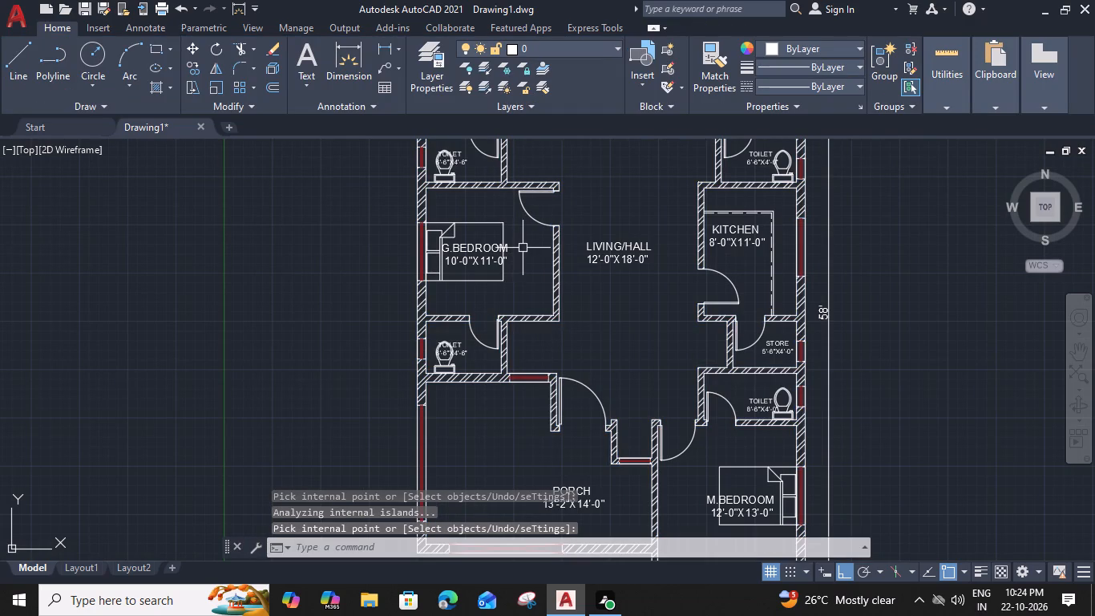
# Examine the hatched walls across the floor plan and the counter lines in the kitchen.
pyautogui.moveTo(655, 294); pyautogui.dragTo(573, 184, button='middle')
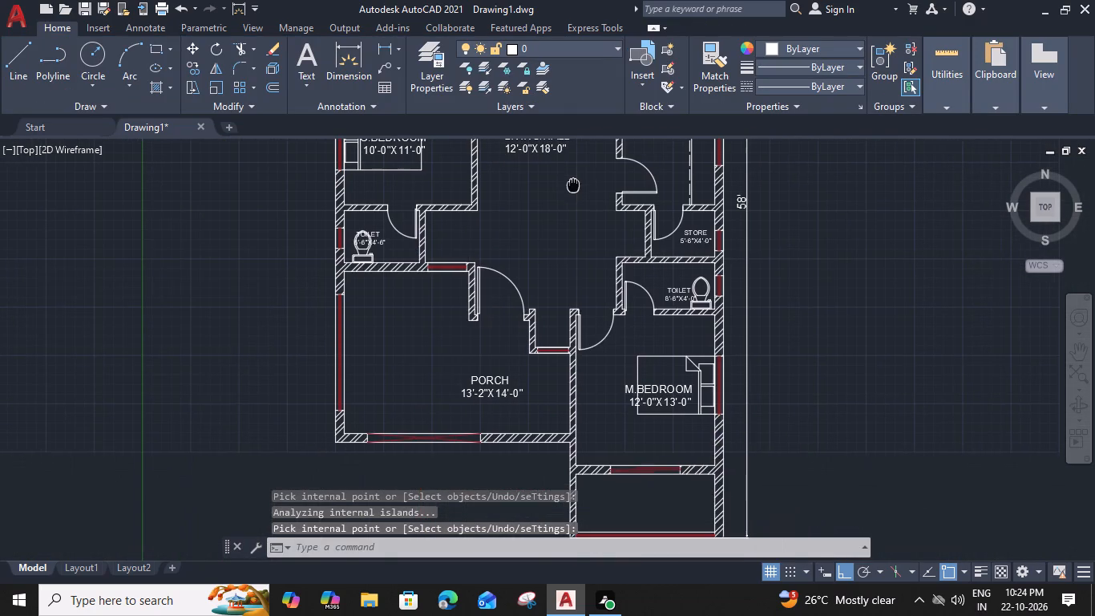
pyautogui.moveTo(568, 183); pyautogui.dragTo(507, 336, button='middle')
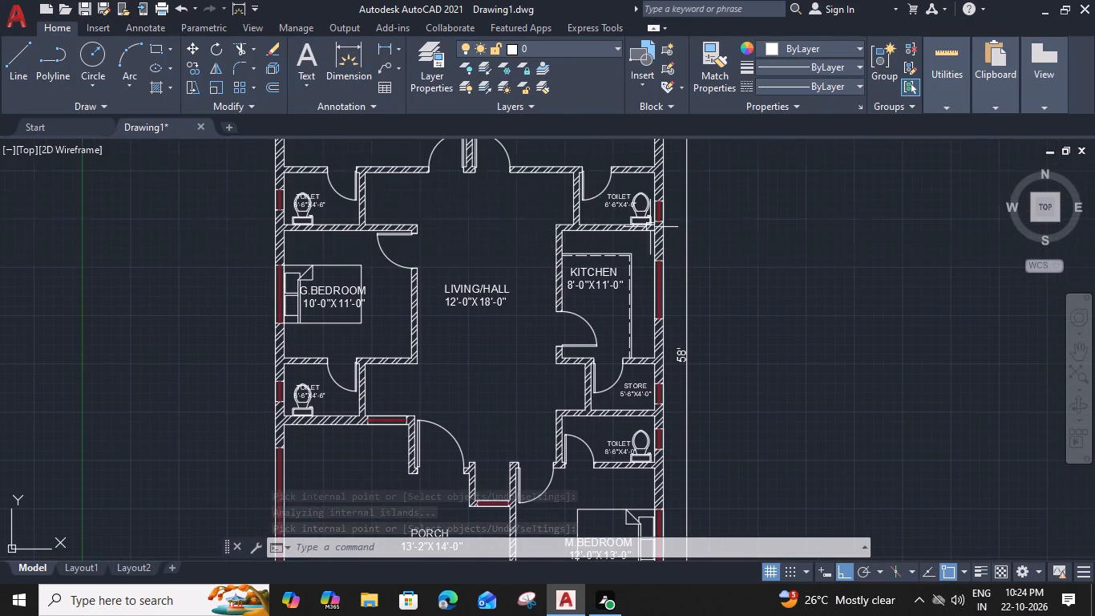
pyautogui.scroll(2, 633, 240)
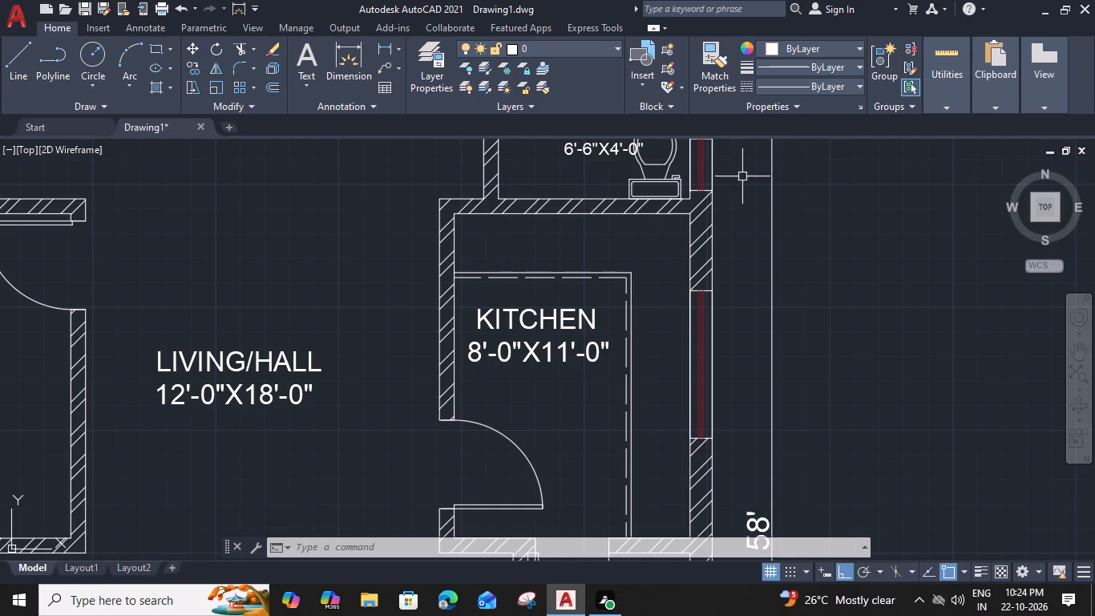
pyautogui.scroll(1, 618, 319)
pyautogui.moveTo(620, 318); pyautogui.dragTo(584, 284, button='middle')
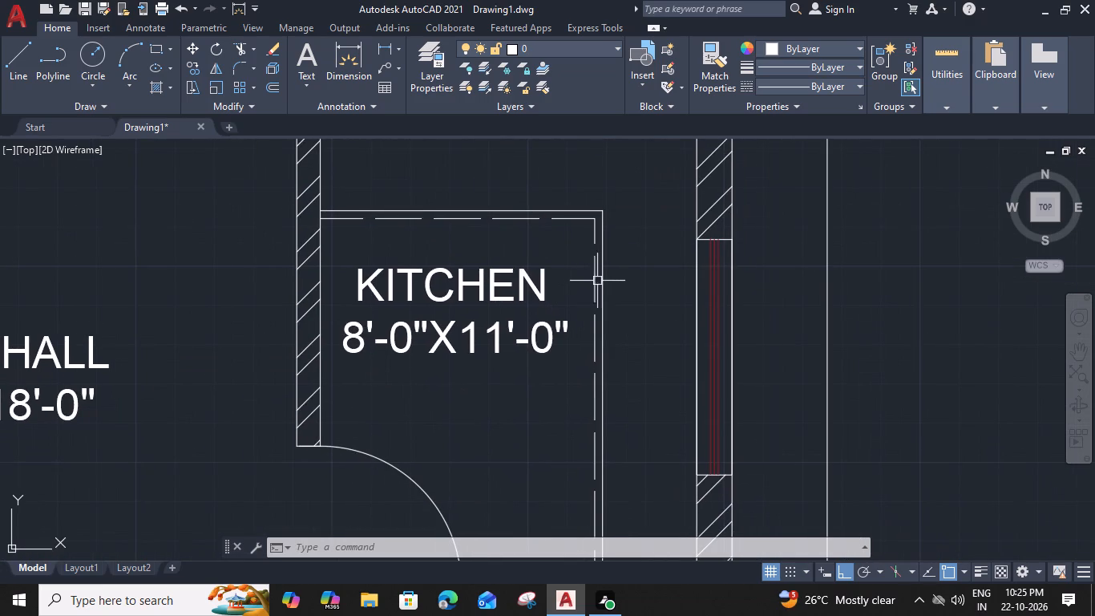
pyautogui.moveTo(506, 195); pyautogui.dragTo(519, 208, button='middle')
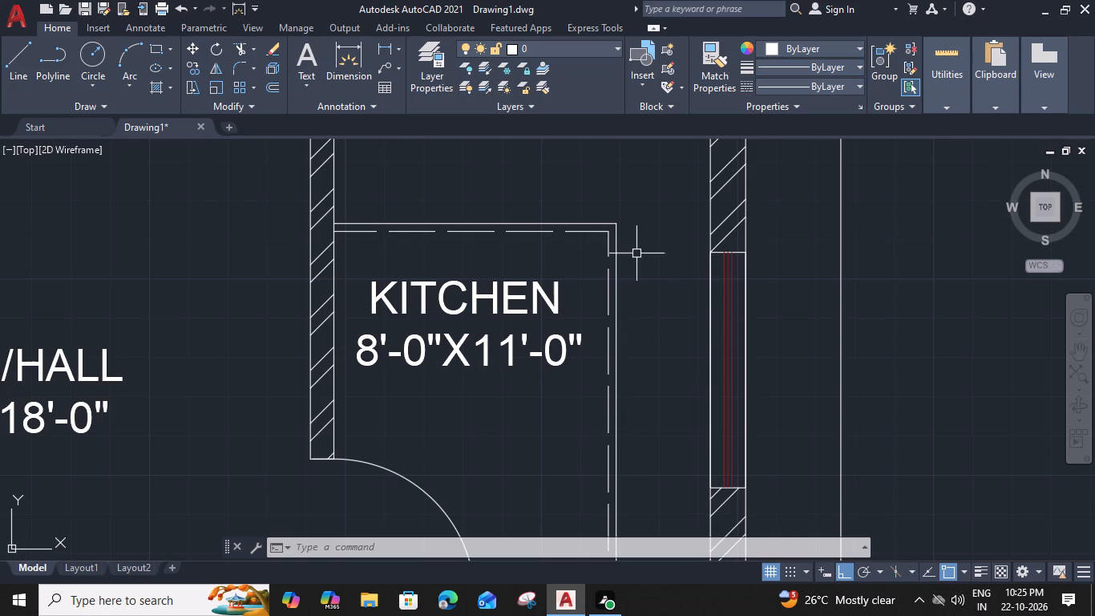
pyautogui.moveTo(605, 194); pyautogui.dragTo(671, 196, button='middle')
pyautogui.scroll(-2, 608, 321)
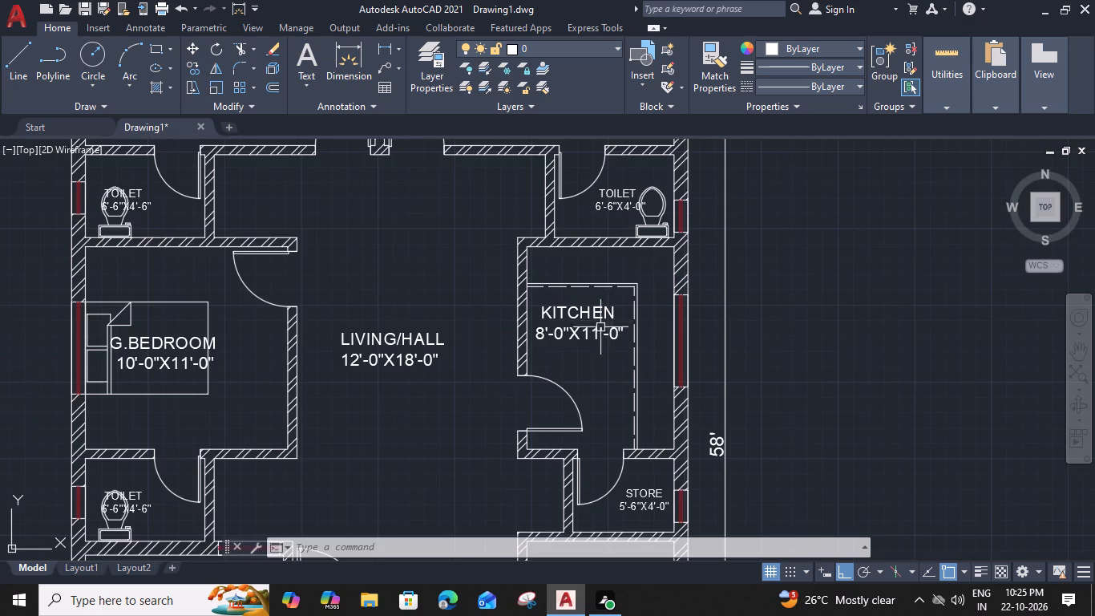
pyautogui.moveTo(547, 360); pyautogui.dragTo(648, 509, button='middle')
pyautogui.scroll(-1, 519, 403)
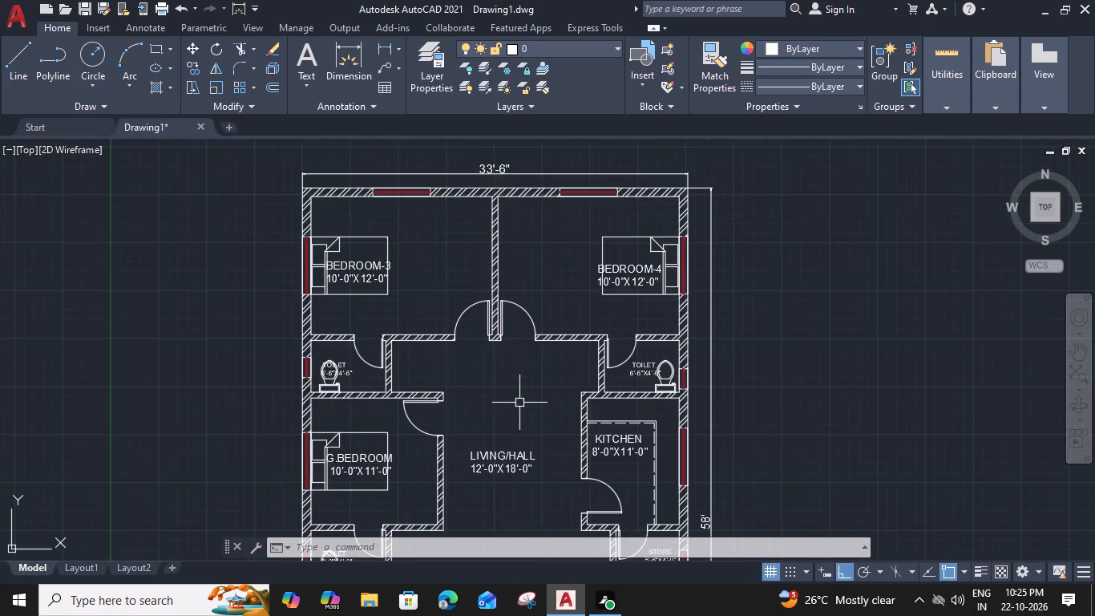
pyautogui.moveTo(519, 403); pyautogui.dragTo(675, 298, button='middle')
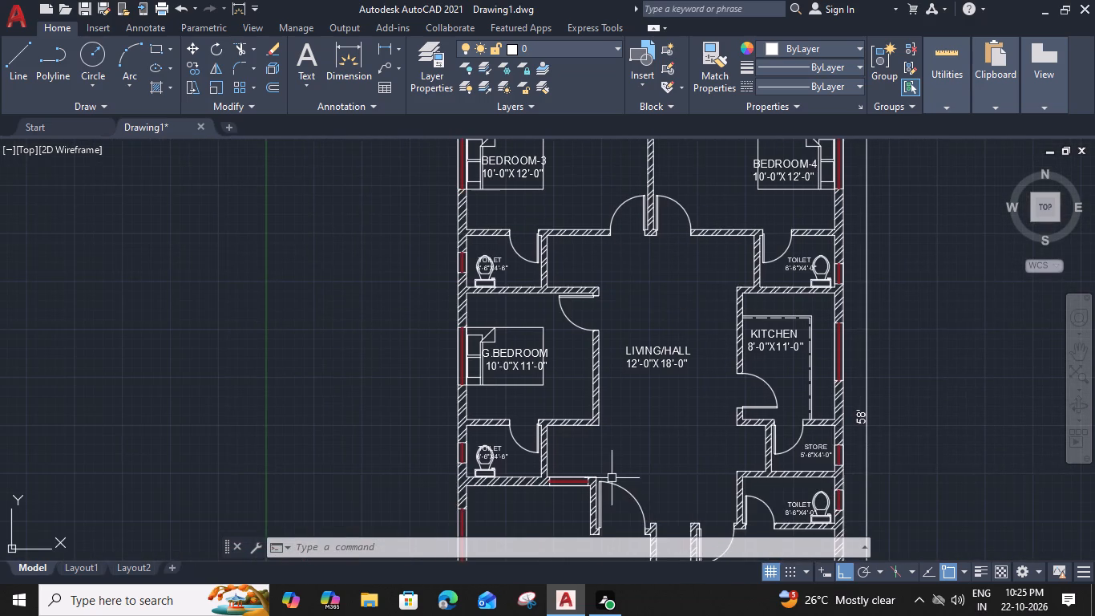
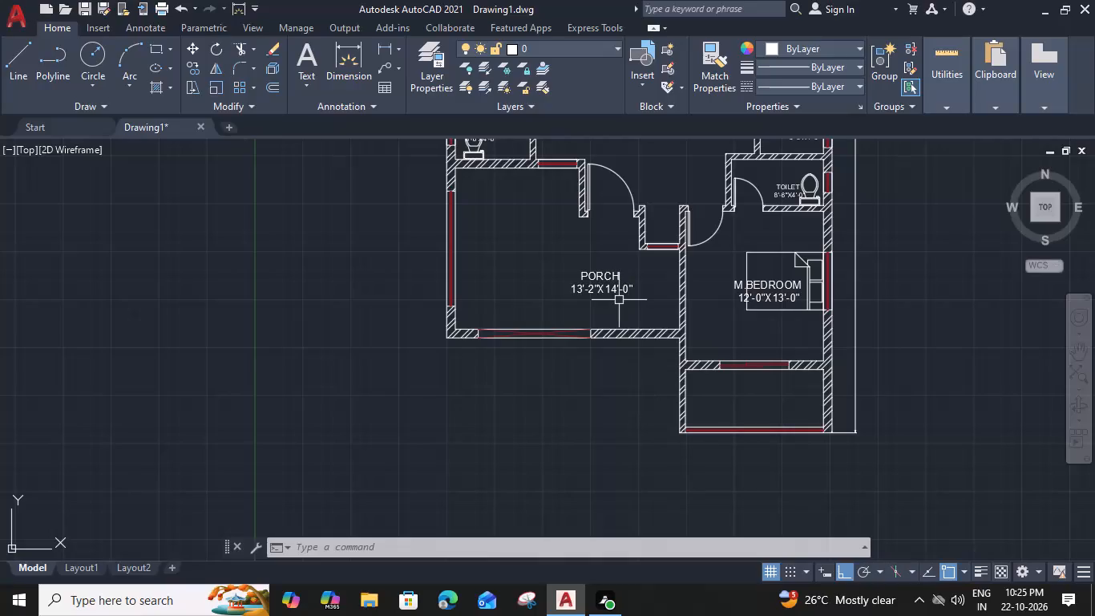
# Copy the M.BEDROOM label straight down about 9'-2" into the unlabelled room below the master bedroom.
pyautogui.scroll(1, 629, 328)
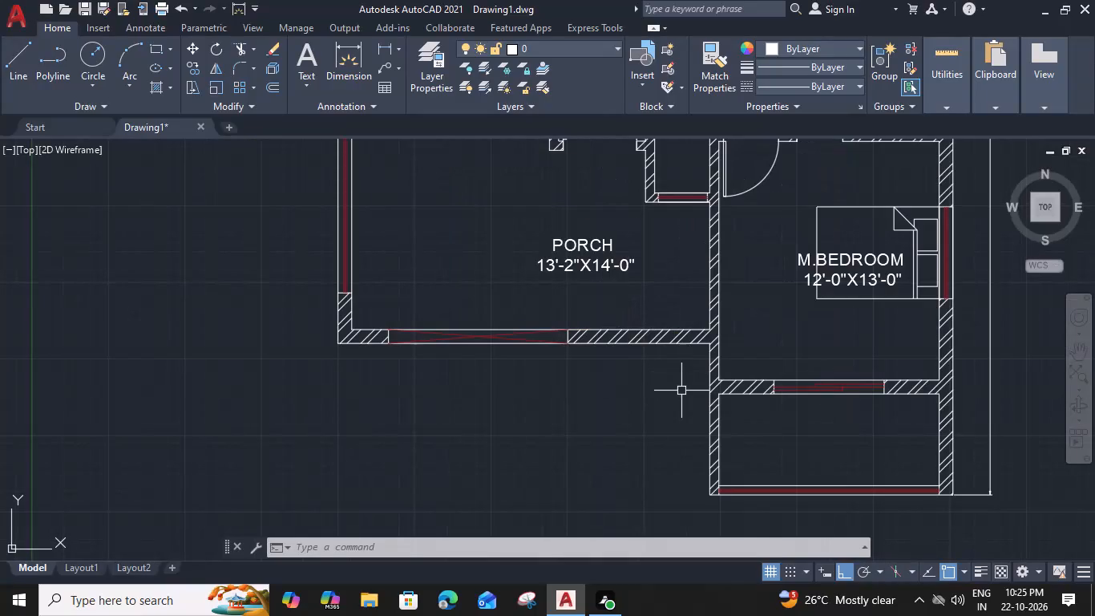
pyautogui.moveTo(788, 428); pyautogui.dragTo(744, 405, button='middle')
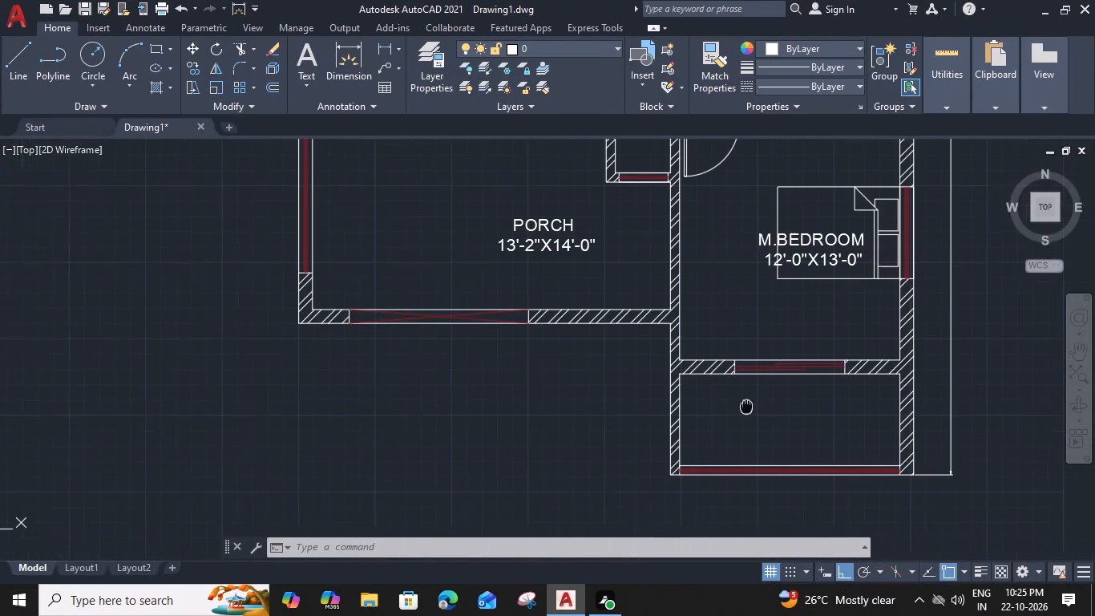
pyautogui.moveTo(744, 405); pyautogui.dragTo(714, 382, button='middle')
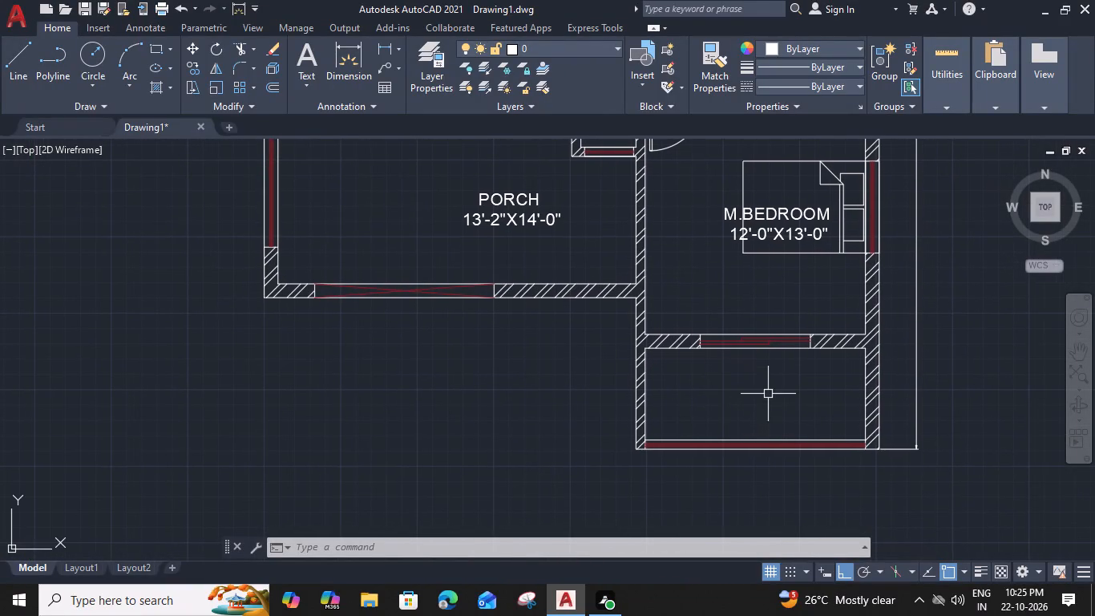
pyautogui.click(729, 208)
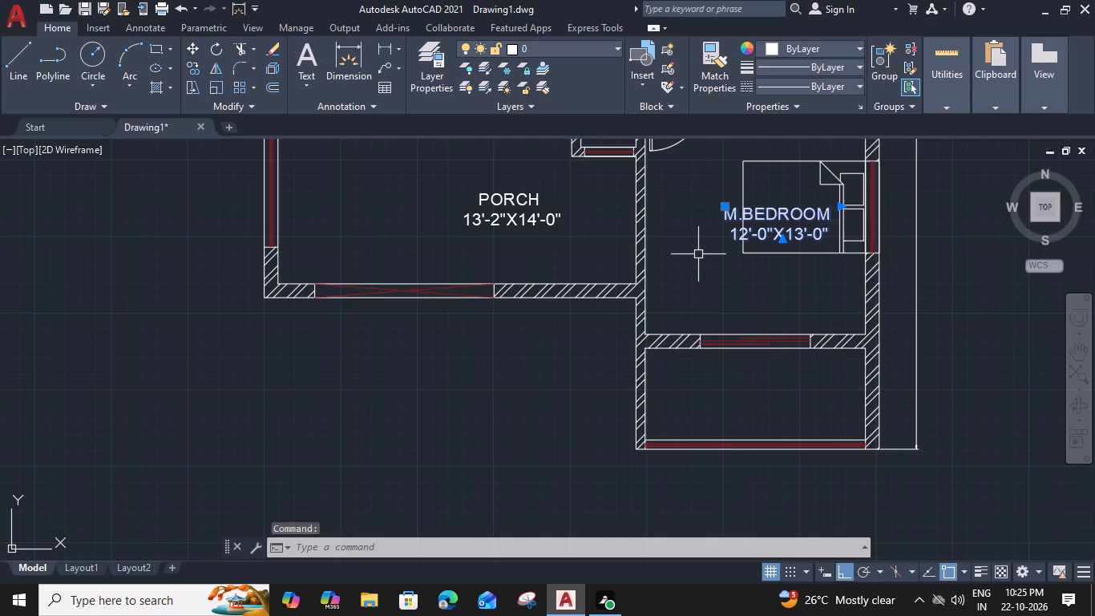
pyautogui.press('c')
pyautogui.write('O')
pyautogui.press('space')
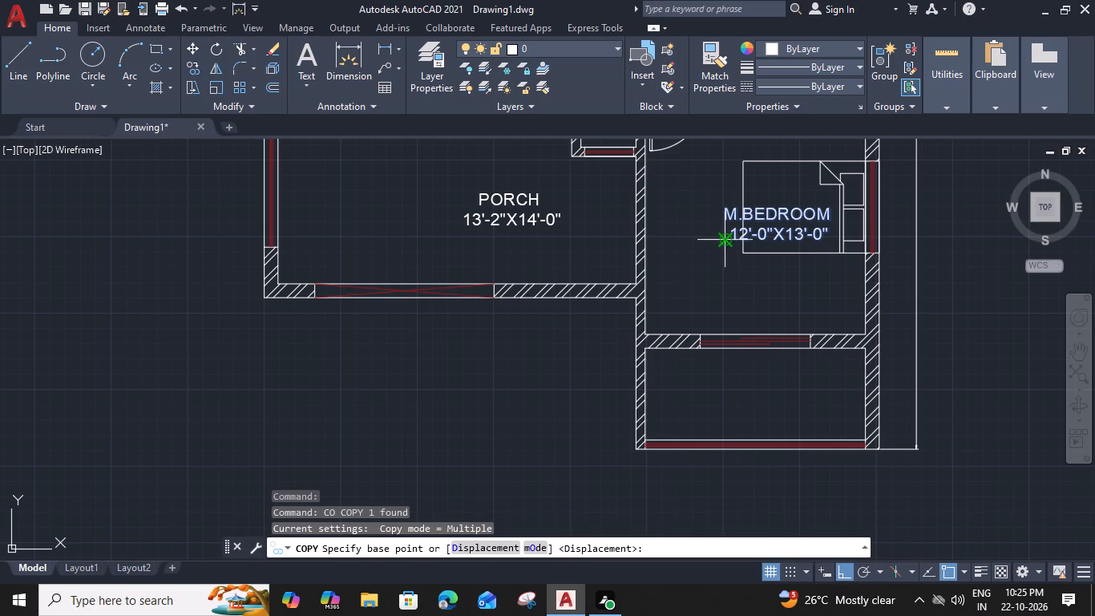
pyautogui.click(725, 244)
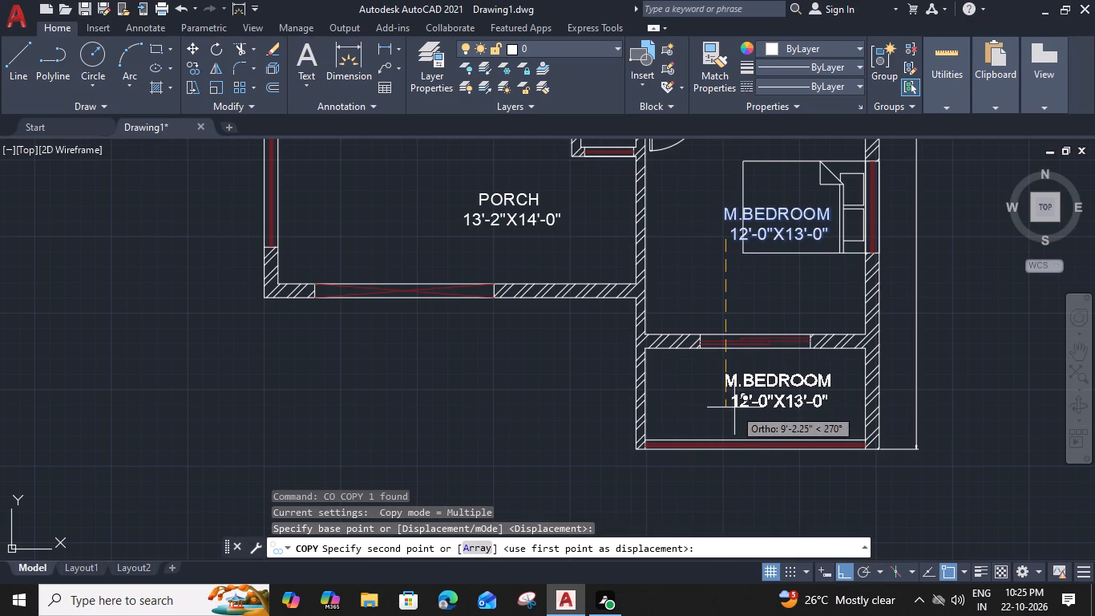
pyautogui.click(734, 407)
pyautogui.press('Escape')
# Edit the copied label to read BALCONY 12'-0"X5'-0" and narrow its text frame to fit the wording.
pyautogui.click(760, 390)
pyautogui.click(754, 395)
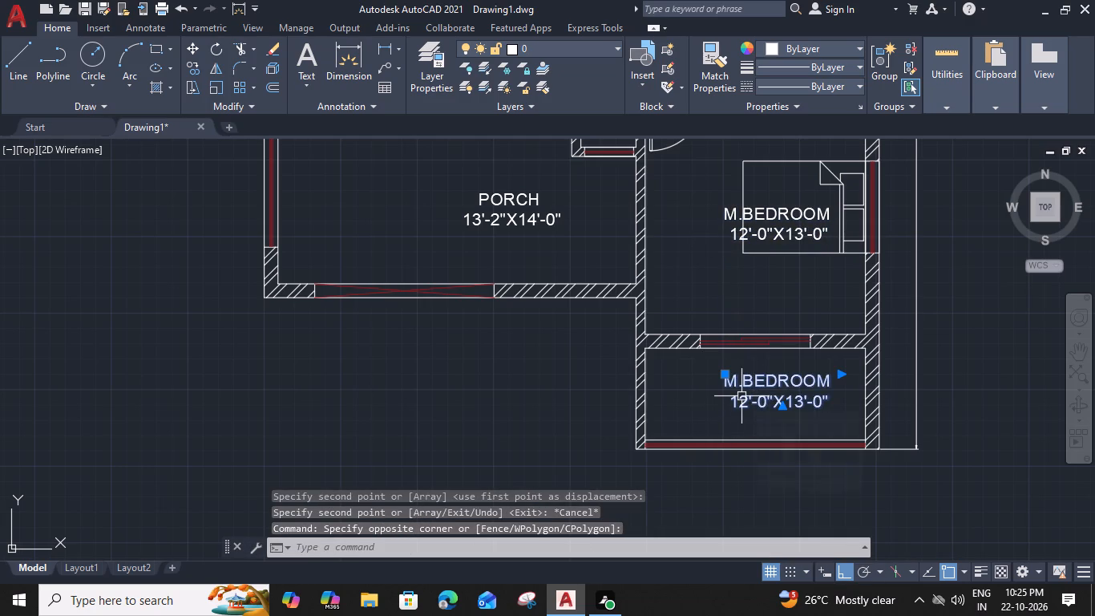
pyautogui.doubleClick(806, 375)
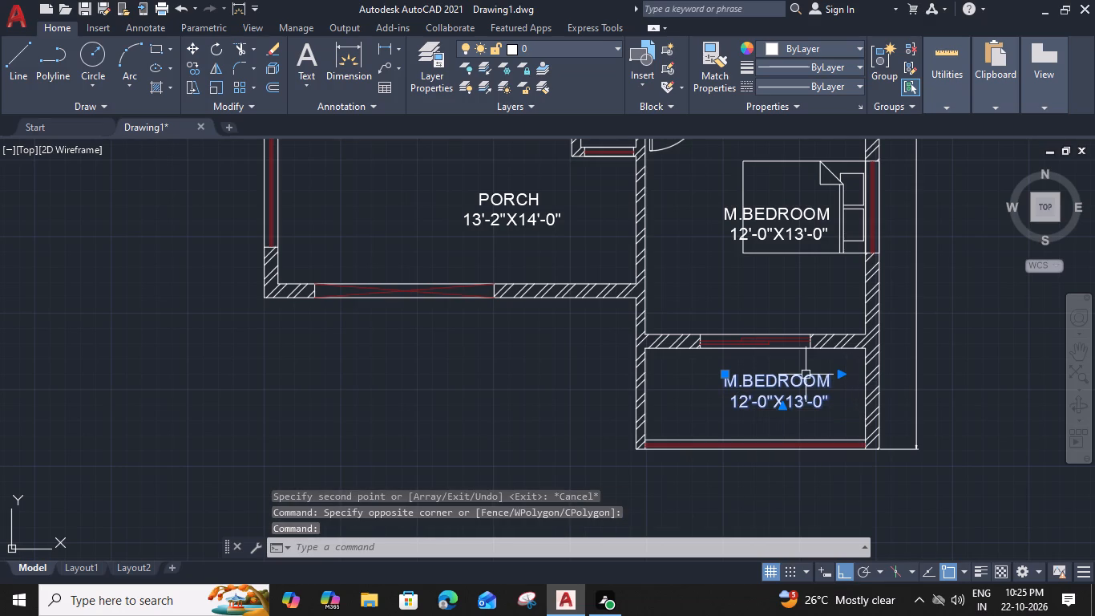
pyautogui.scroll(1, 828, 388)
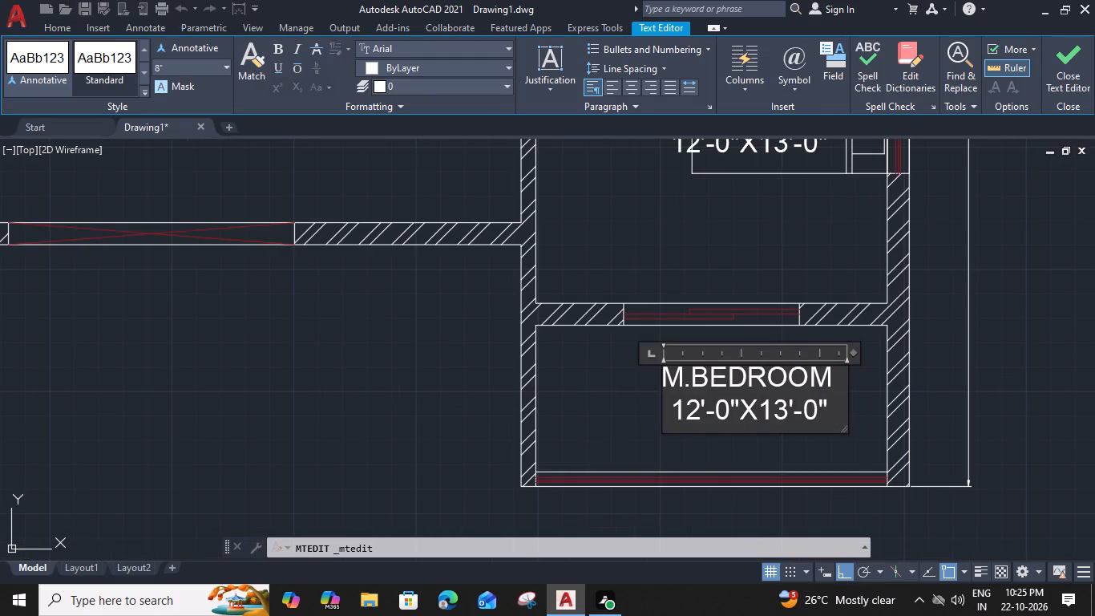
pyautogui.moveTo(786, 417); pyautogui.dragTo(762, 412)
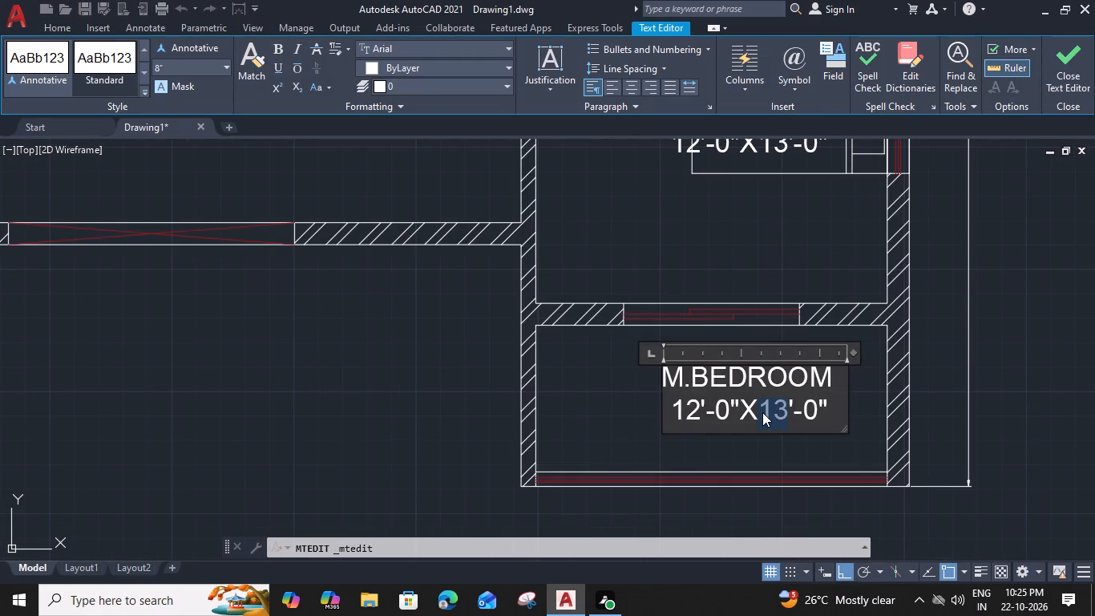
pyautogui.press('5')
pyautogui.press('space')
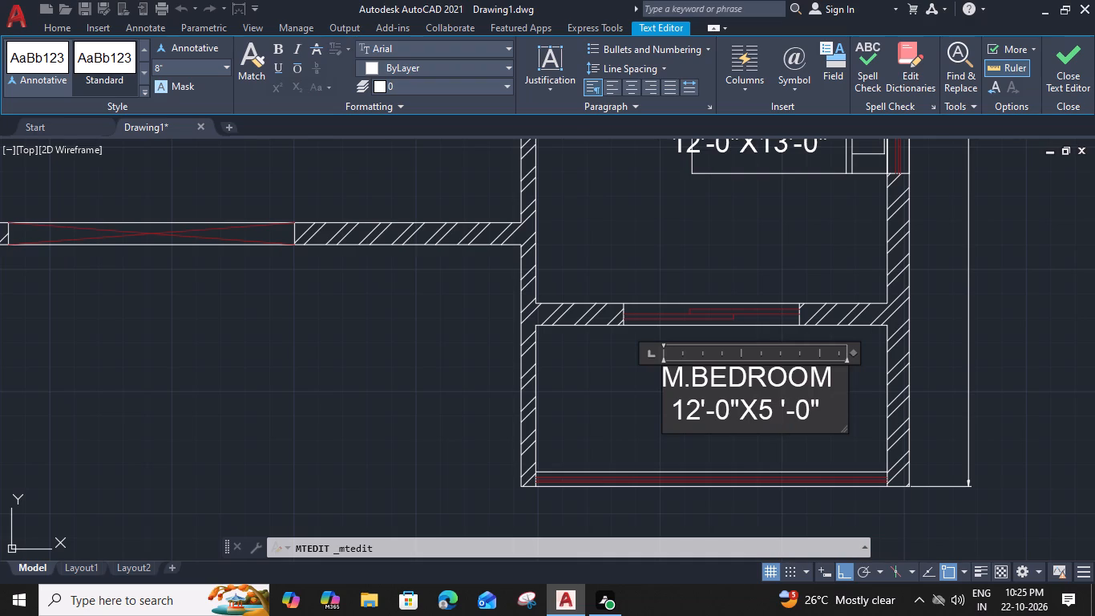
pyautogui.press('BackSpace')
pyautogui.moveTo(838, 381); pyautogui.dragTo(579, 376)
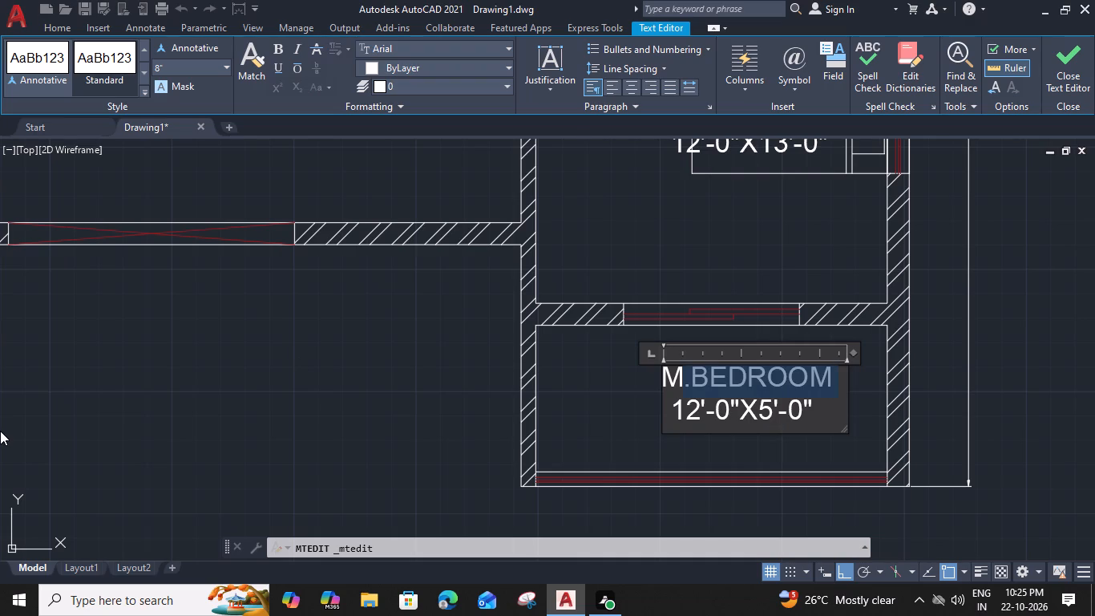
pyautogui.write('BAL')
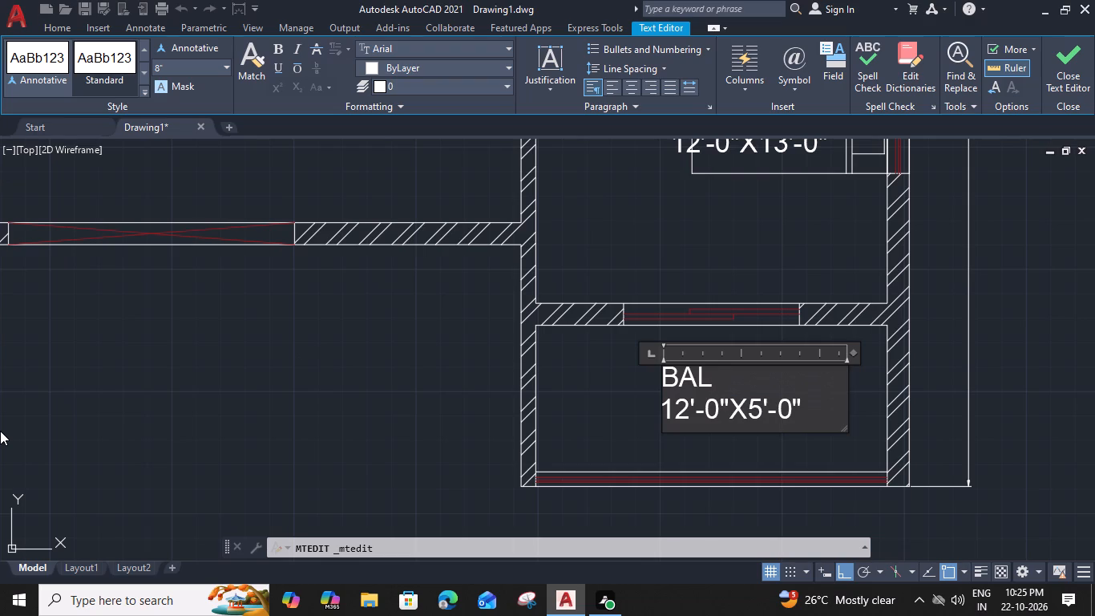
pyautogui.write('CONY')
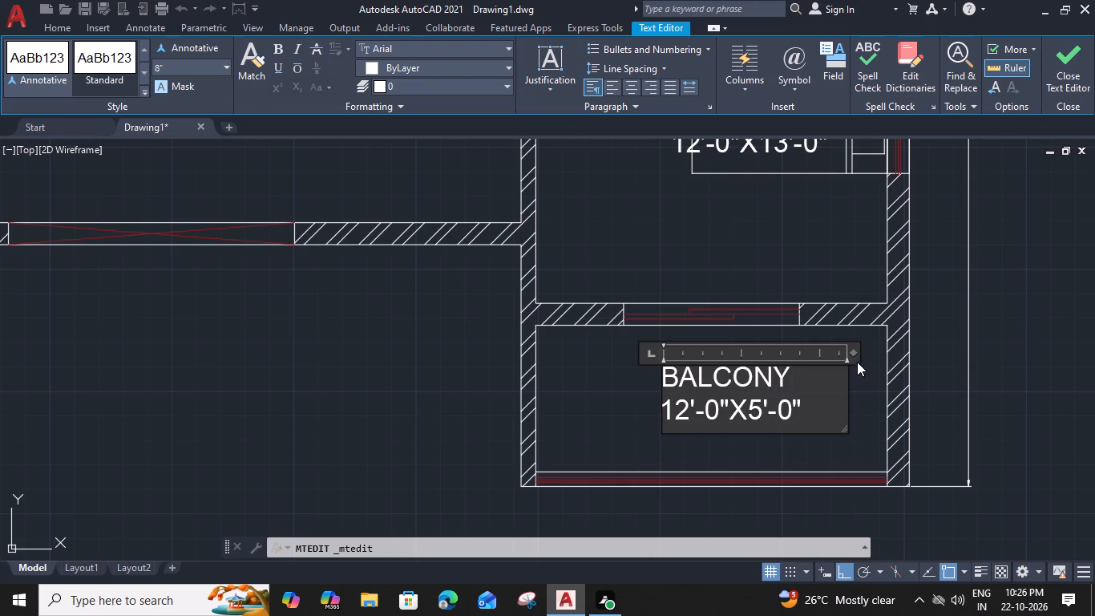
pyautogui.moveTo(854, 354); pyautogui.dragTo(808, 349)
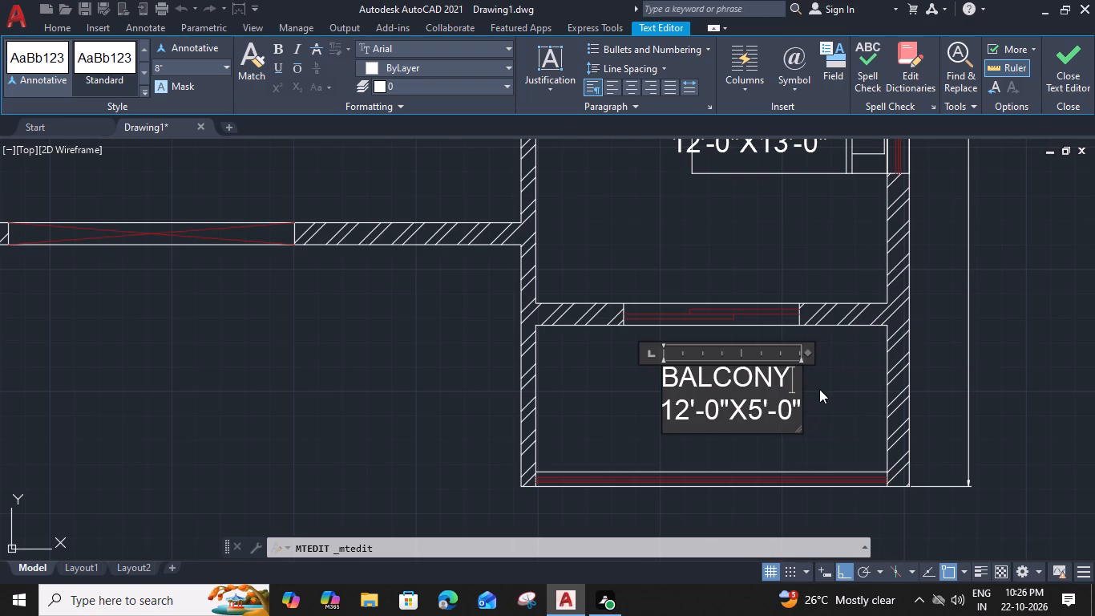
pyautogui.click(819, 389)
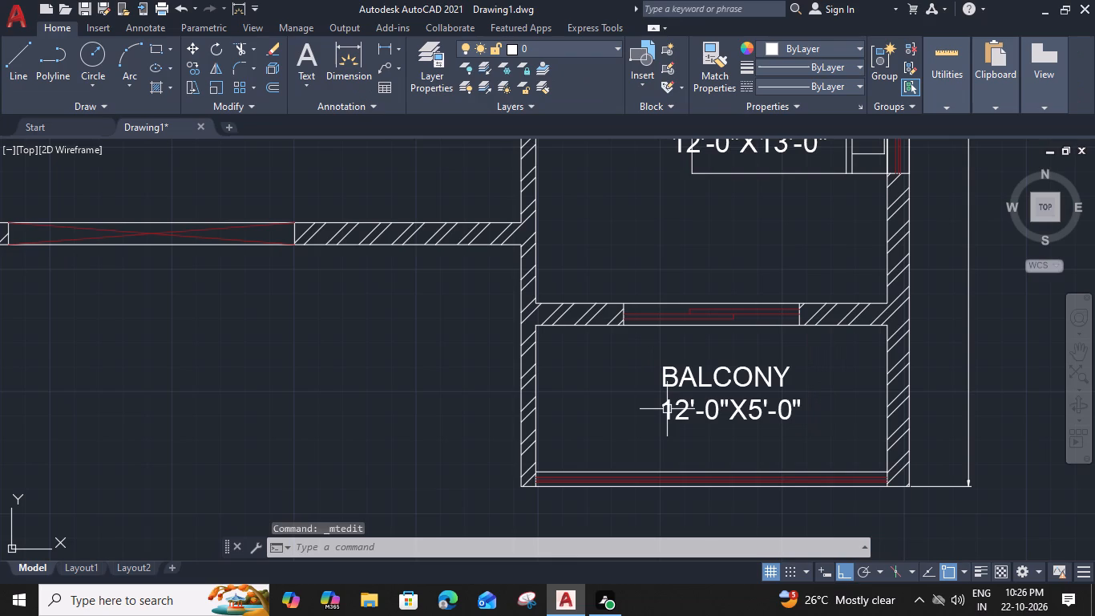
# Move the BALCONY label slightly to the left so it sits centrally in the balcony.
pyautogui.click(672, 411)
pyautogui.write('M')
pyautogui.press('space')
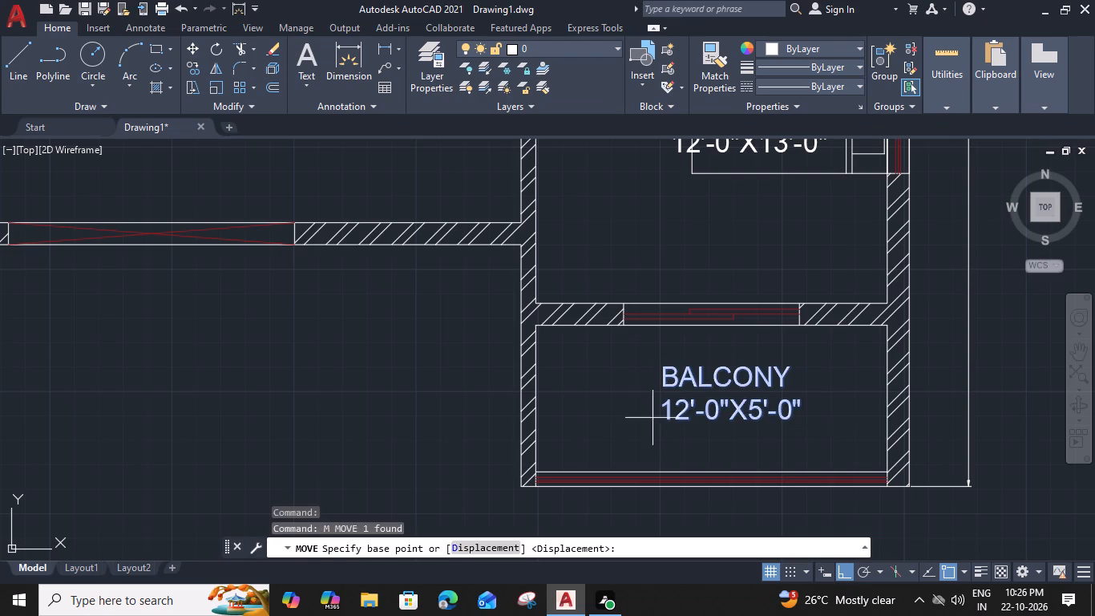
pyautogui.click(661, 417)
pyautogui.click(632, 418)
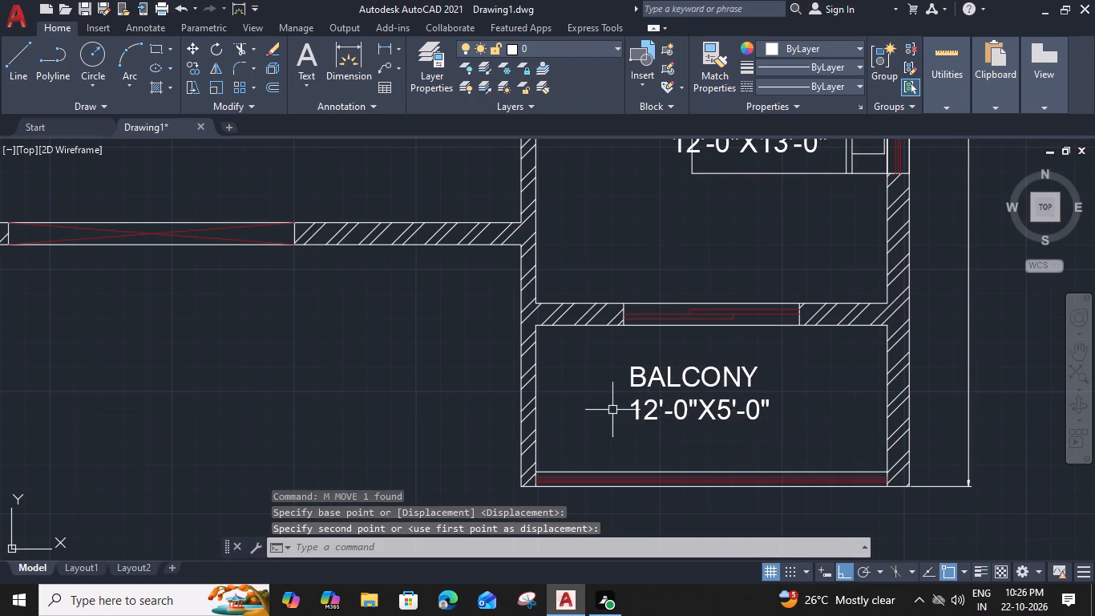
# Review the floor plan from the balcony up to the top bedrooms and back to the recess beside the entrance door.
pyautogui.scroll(-1, 612, 410)
pyautogui.moveTo(576, 405); pyautogui.dragTo(723, 411, button='middle')
pyautogui.scroll(-2, 597, 397)
pyautogui.middleClick(594, 395)
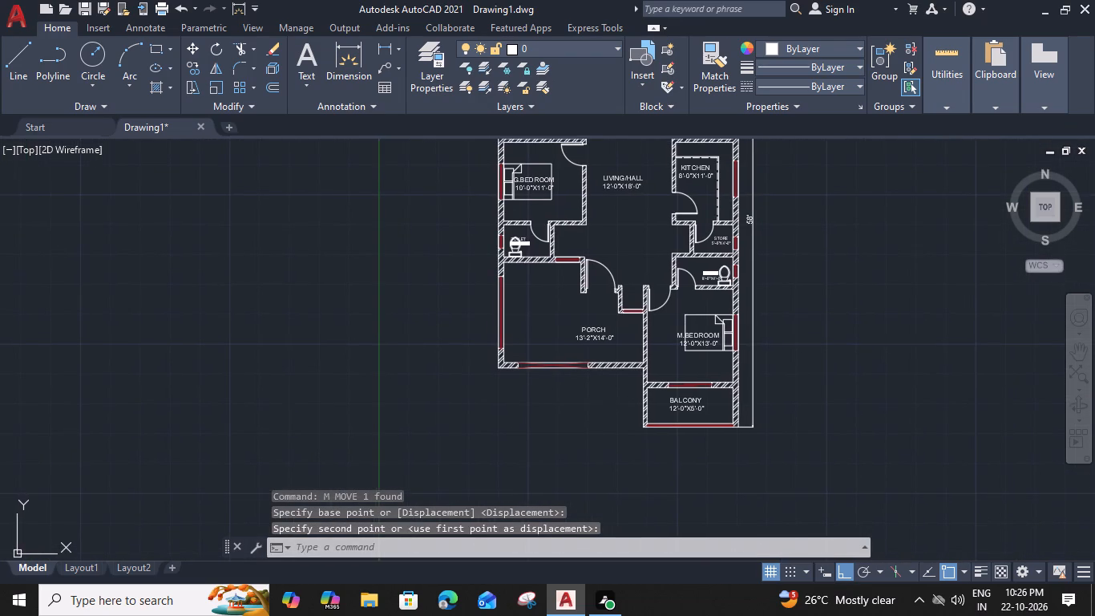
pyautogui.moveTo(584, 344); pyautogui.dragTo(580, 397, button='middle')
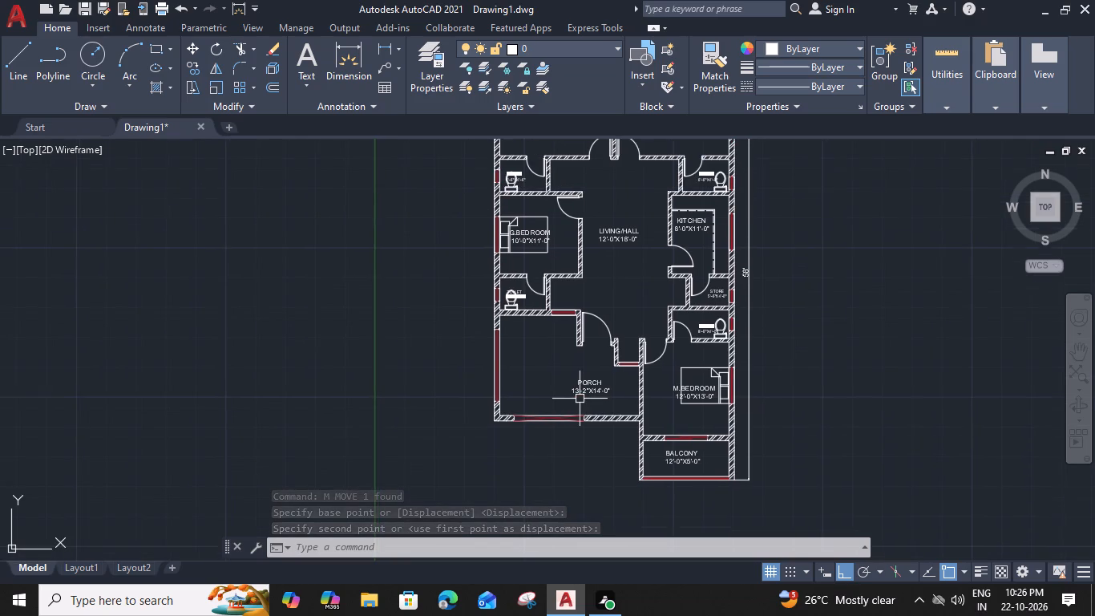
pyautogui.moveTo(539, 348); pyautogui.dragTo(512, 400, button='middle')
pyautogui.moveTo(512, 340); pyautogui.dragTo(487, 385, button='middle')
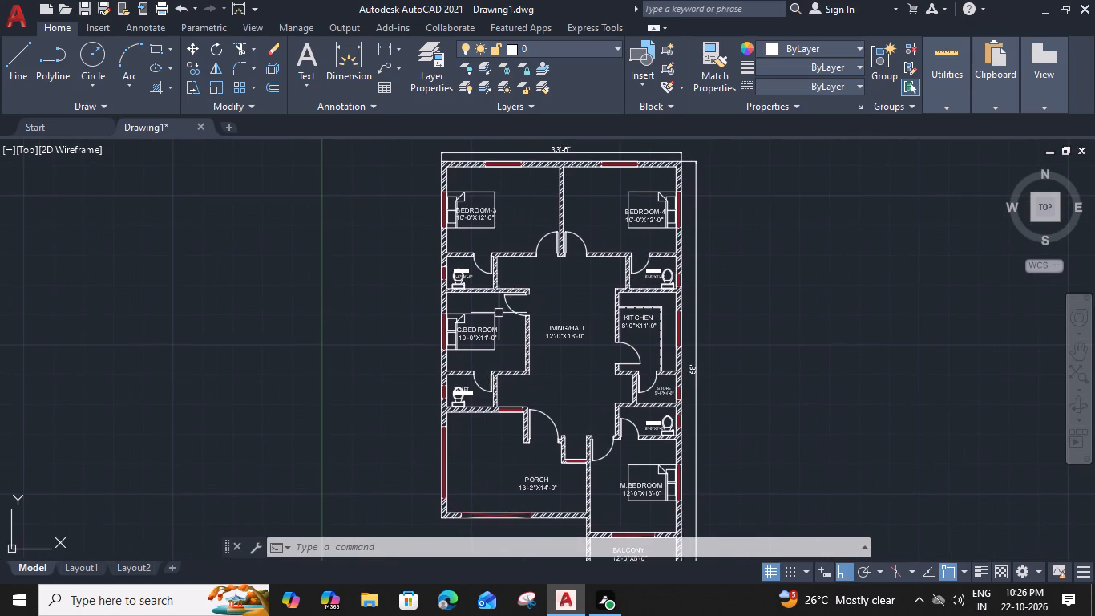
pyautogui.moveTo(519, 273); pyautogui.dragTo(464, 318, button='middle')
pyautogui.moveTo(476, 290); pyautogui.dragTo(454, 319, button='middle')
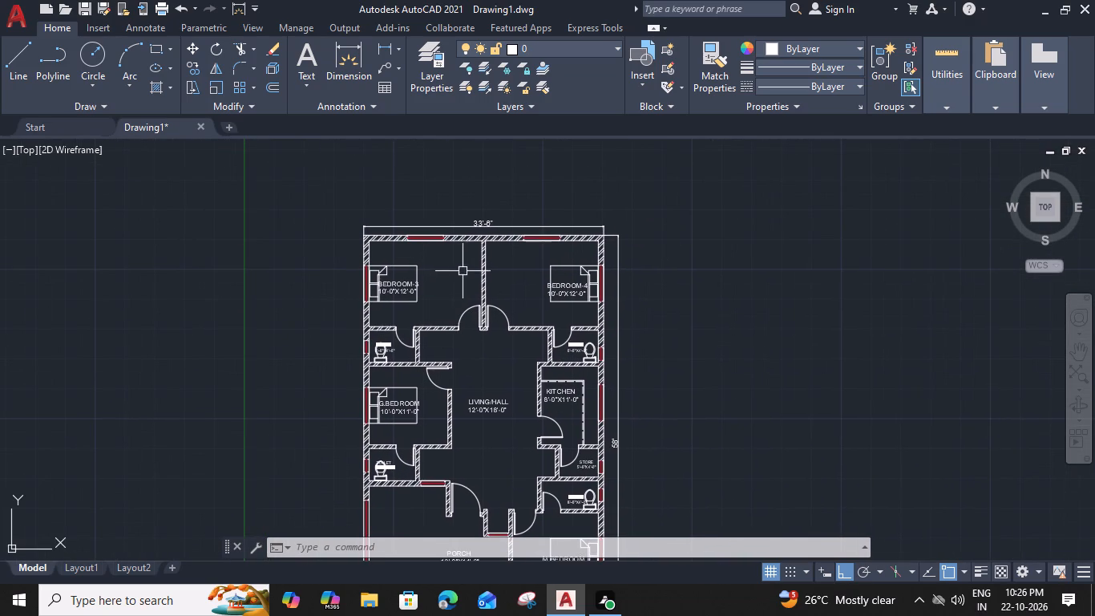
pyautogui.moveTo(518, 390); pyautogui.dragTo(528, 365, button='middle')
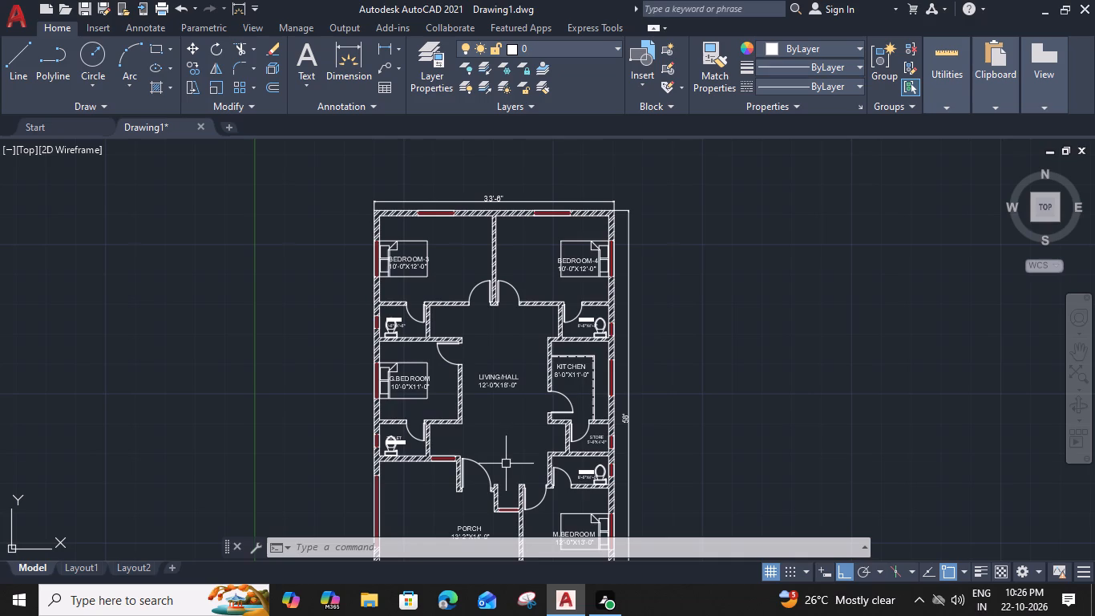
pyautogui.moveTo(465, 419); pyautogui.dragTo(446, 398, button='middle')
pyautogui.scroll(1, 502, 372)
pyautogui.moveTo(497, 428); pyautogui.dragTo(523, 305, button='middle')
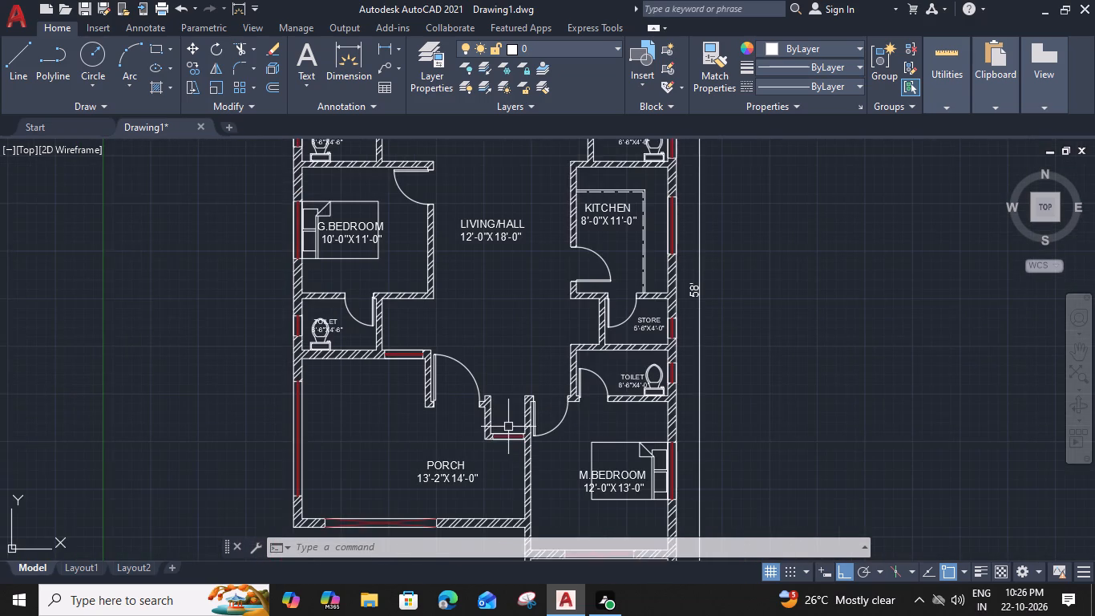
pyautogui.moveTo(506, 426); pyautogui.dragTo(507, 406, button='middle')
pyautogui.scroll(2, 503, 378)
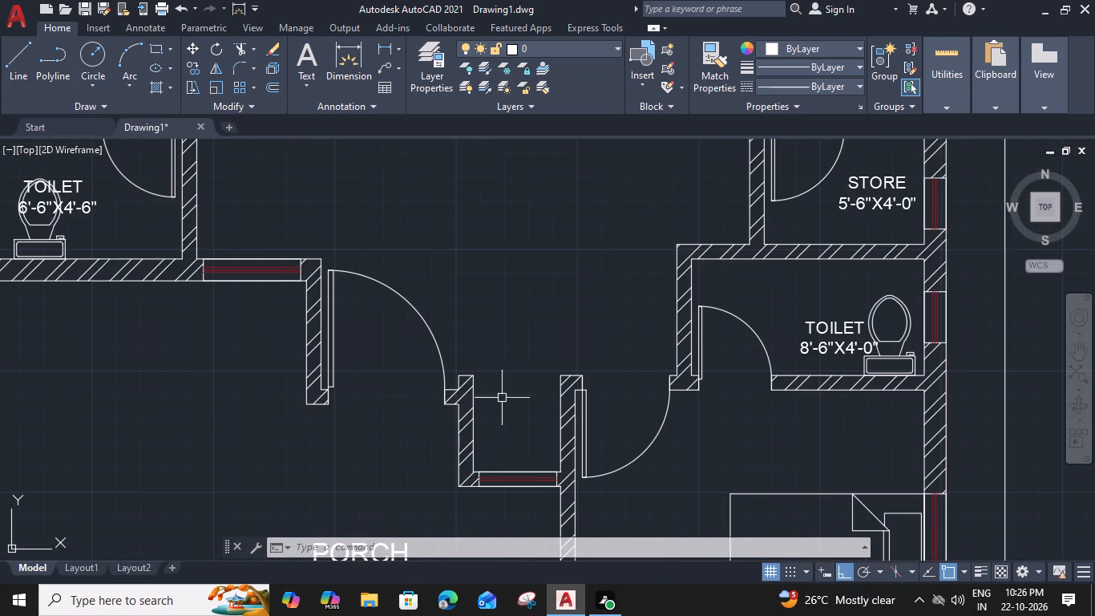
pyautogui.moveTo(504, 415); pyautogui.dragTo(512, 385, button='middle')
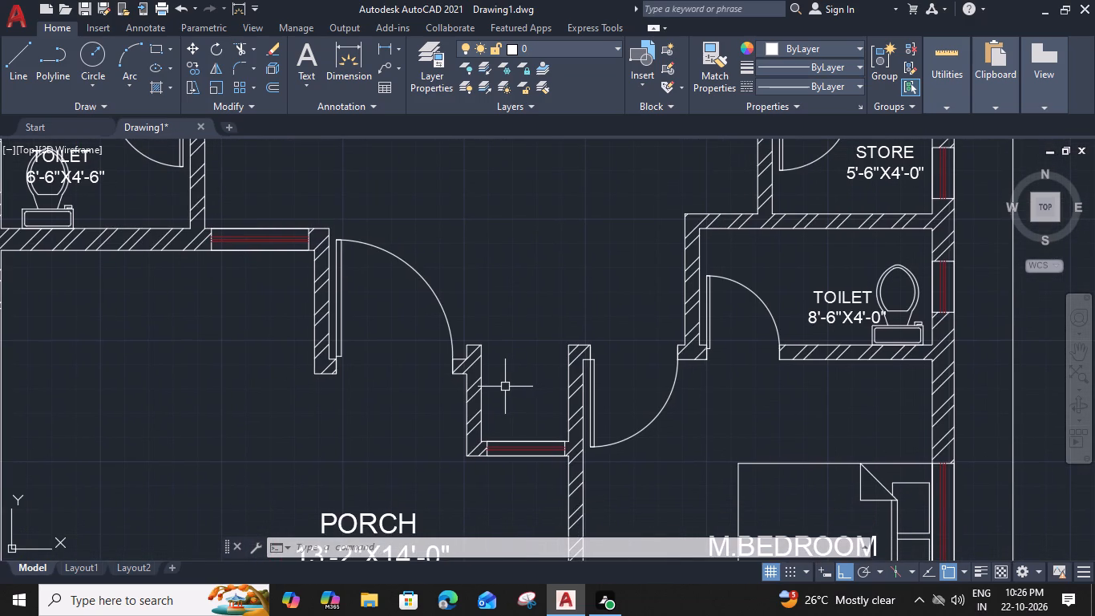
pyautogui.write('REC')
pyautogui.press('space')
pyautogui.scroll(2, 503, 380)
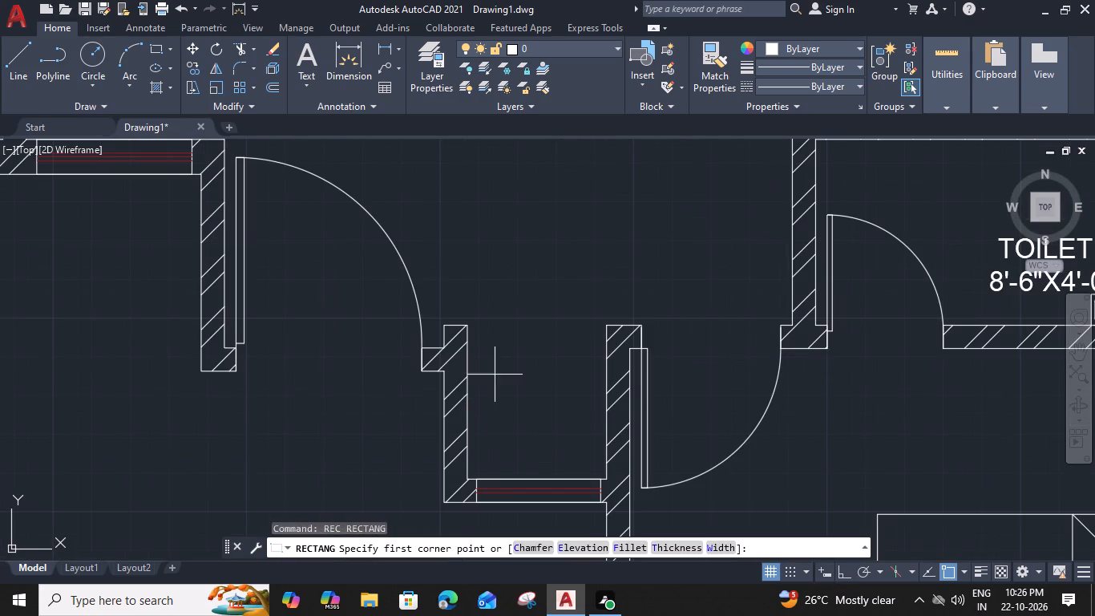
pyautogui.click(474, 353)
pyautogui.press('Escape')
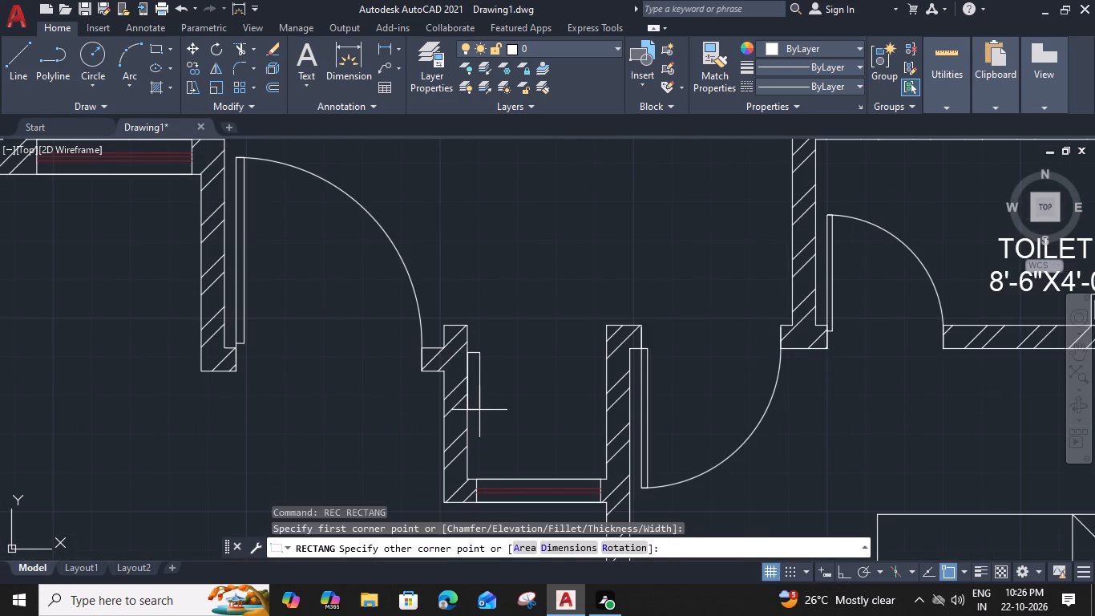
# Draw a rectangle inside the recess between the entrance door and master bedroom door, slightly inset from the surrounding walls.
pyautogui.write('REC')
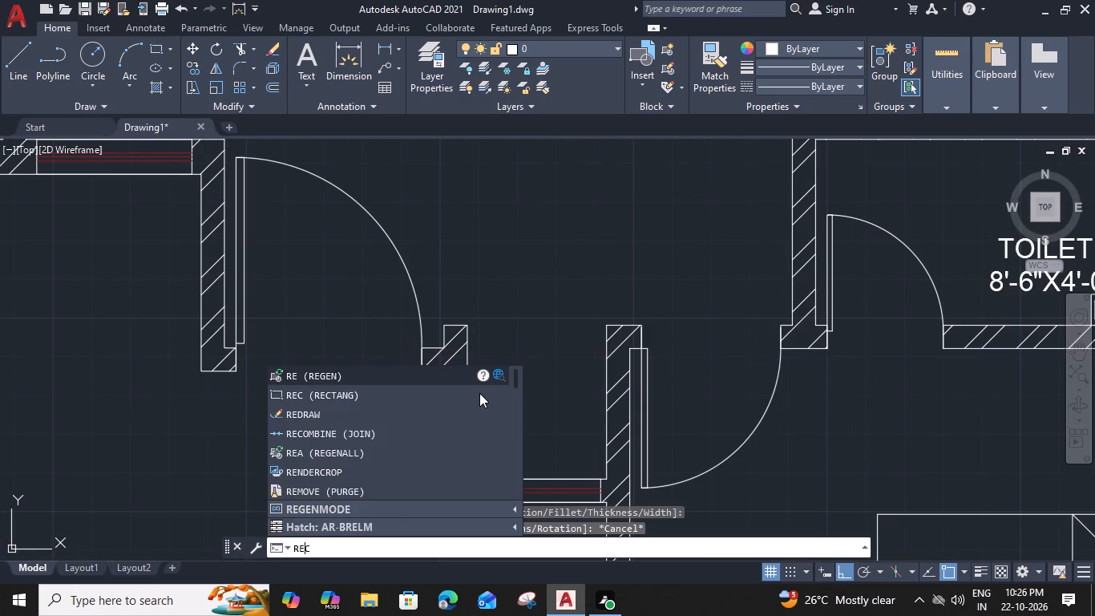
pyautogui.press('space')
pyautogui.scroll(3, 477, 375)
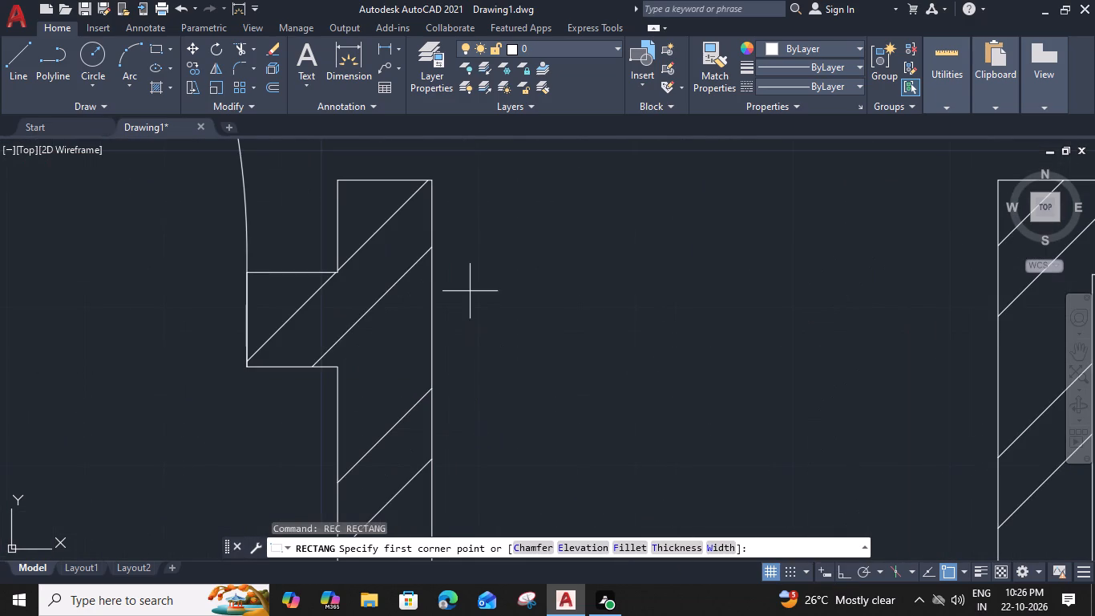
pyautogui.click(467, 283)
pyautogui.scroll(-3, 535, 468)
pyautogui.moveTo(543, 450); pyautogui.dragTo(534, 327, button='middle')
pyautogui.scroll(2, 607, 384)
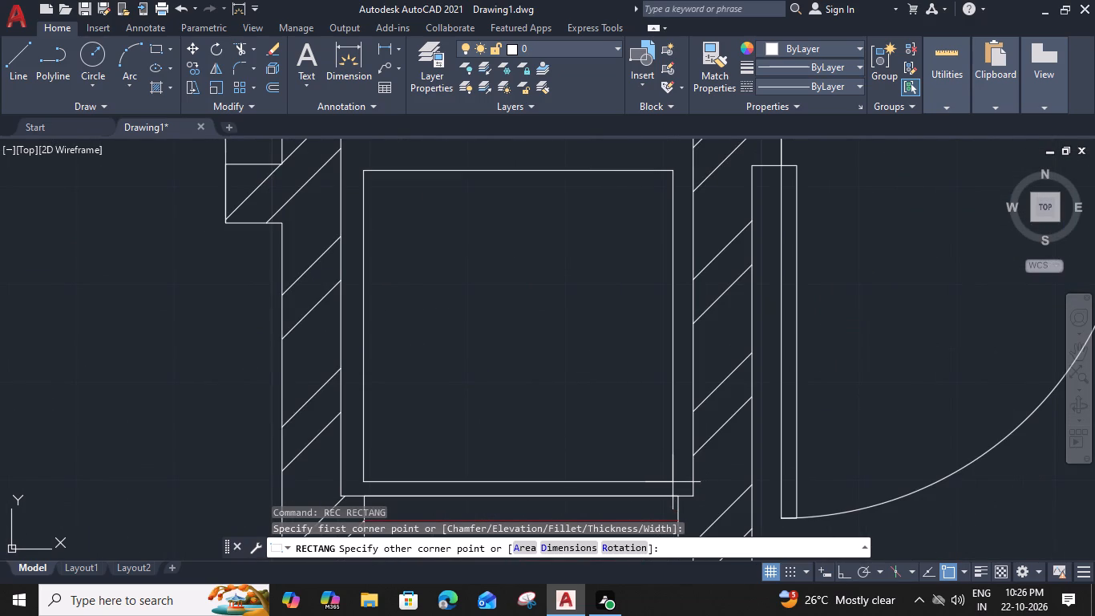
pyautogui.click(677, 484)
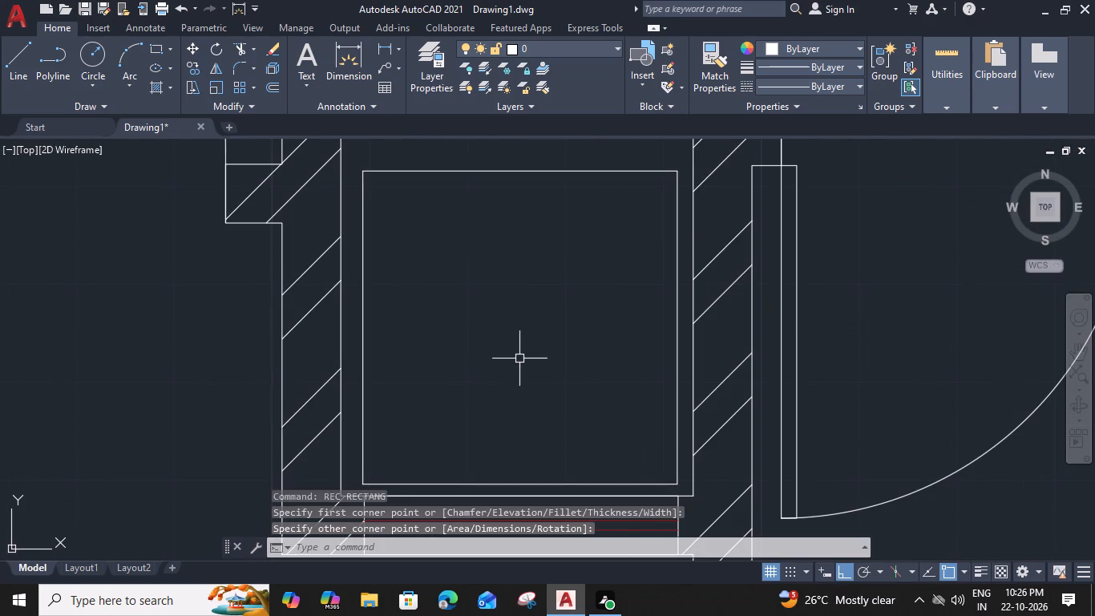
# Draw two crossing diagonal lines between the opposite corners of the rectangle in the recess beside the entrance.
pyautogui.scroll(-2, 519, 353)
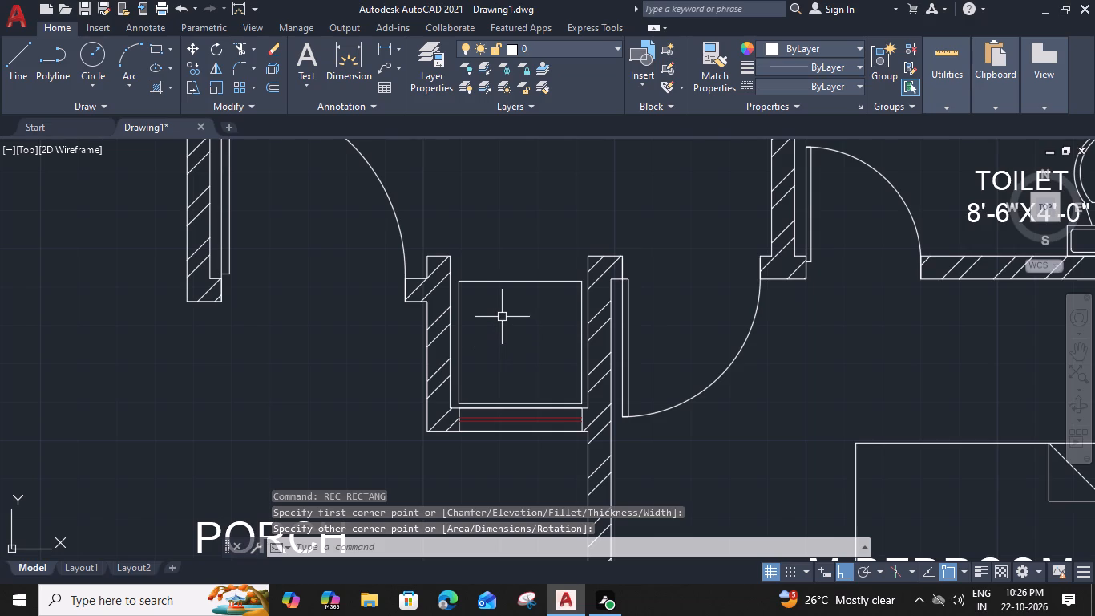
pyautogui.write('L')
pyautogui.press('space')
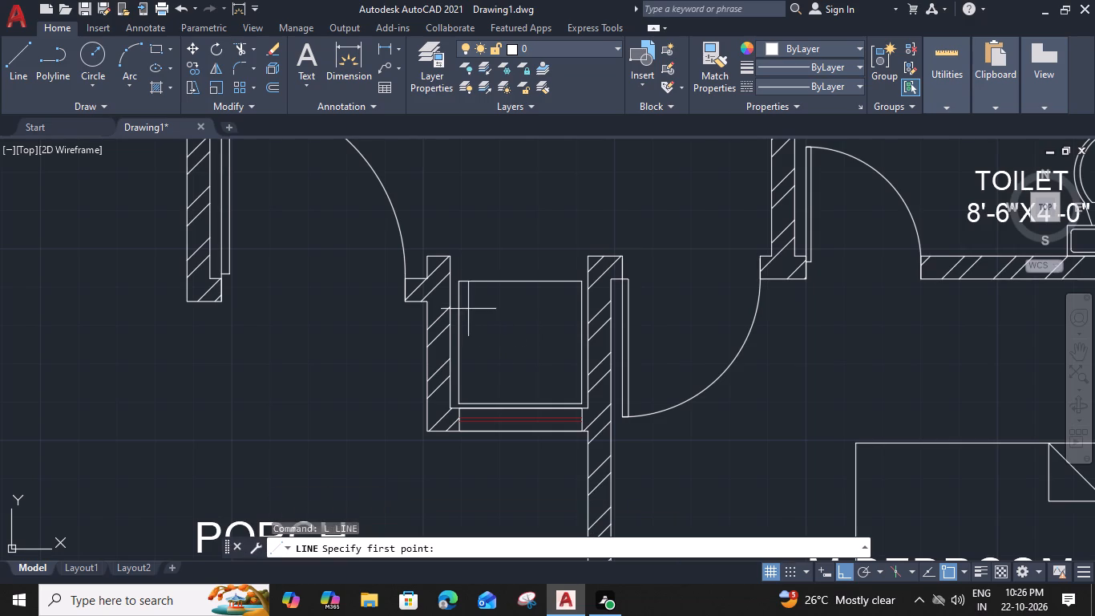
pyautogui.click(460, 282)
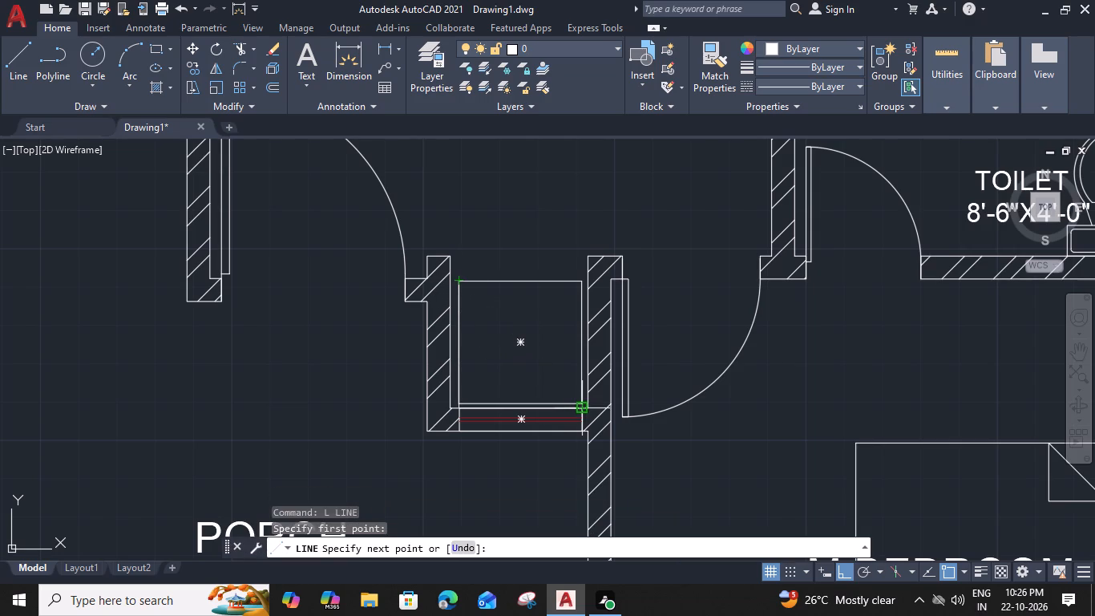
pyautogui.scroll(3, 578, 403)
pyautogui.click(595, 409)
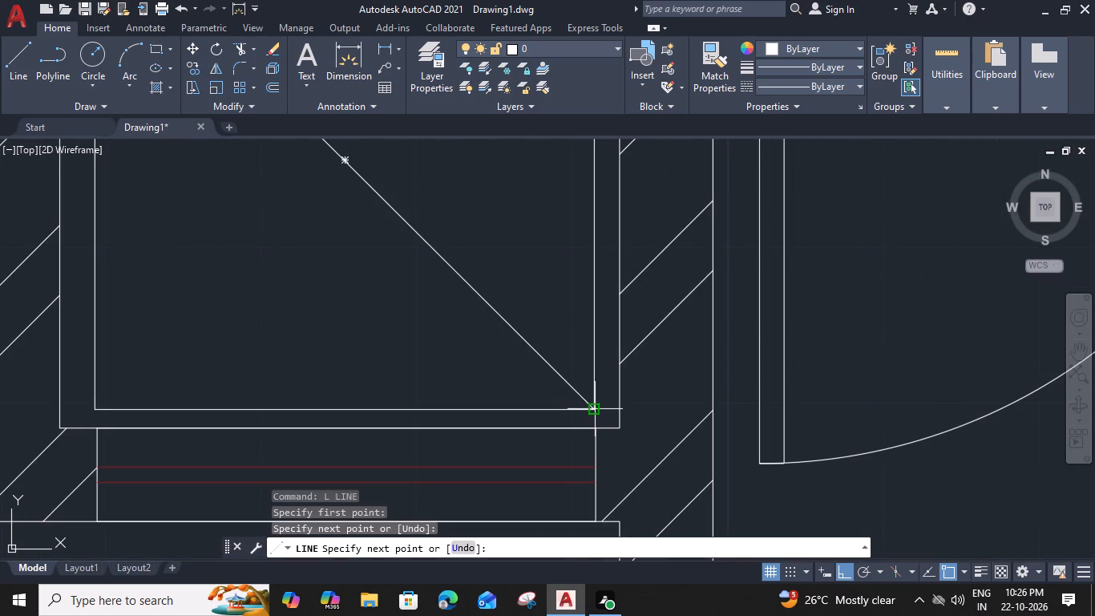
pyautogui.press('space')
pyautogui.scroll(-4, 568, 391)
pyautogui.scroll(3, 499, 387)
pyautogui.press('space')
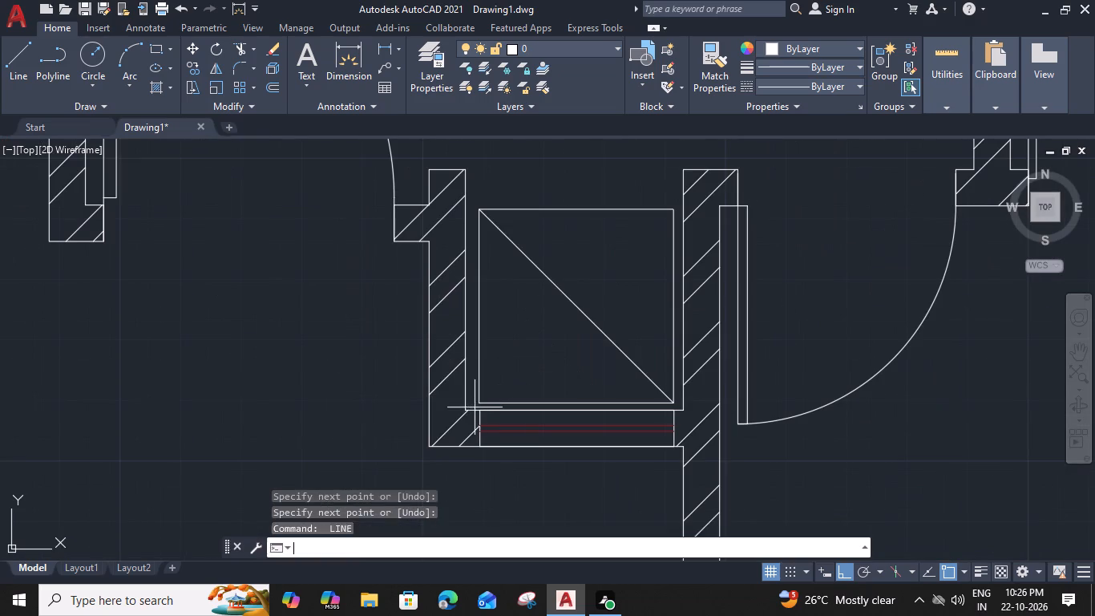
pyautogui.click(479, 402)
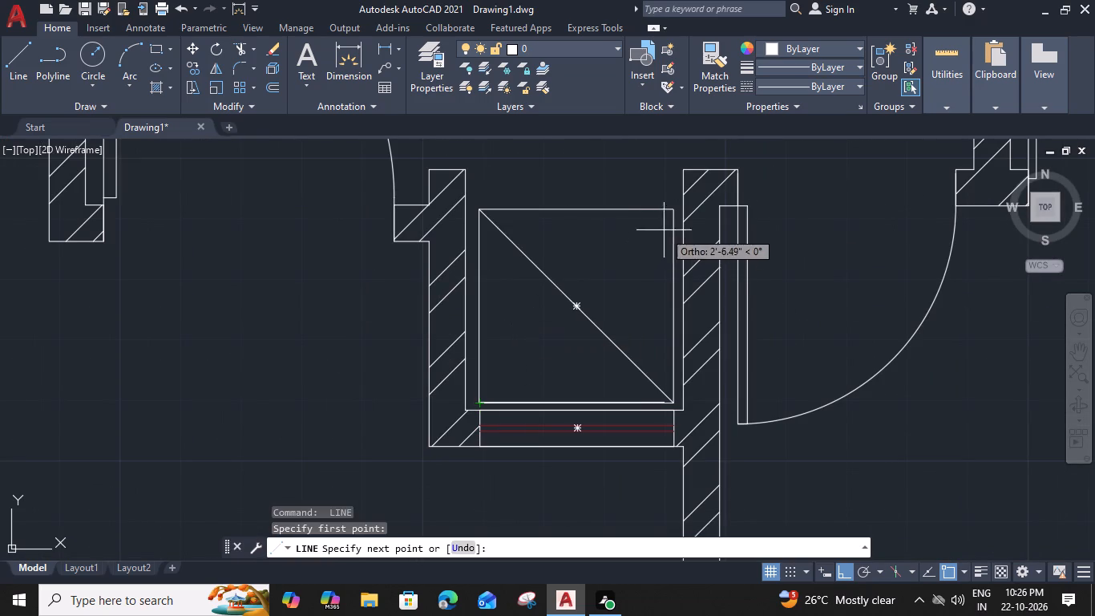
pyautogui.click(675, 213)
pyautogui.press('space')
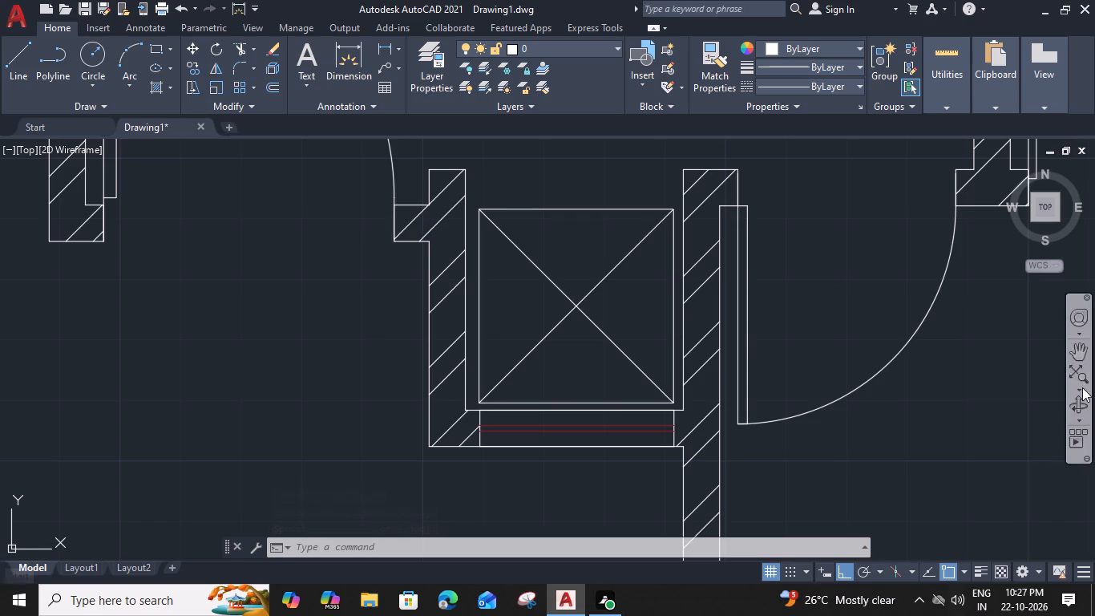
# Draw a tall, narrow rectangle on the kitchen counter strip between the counter edge and the window wall.
pyautogui.scroll(-2, 415, 309)
pyautogui.moveTo(529, 209); pyautogui.dragTo(420, 558, button='middle')
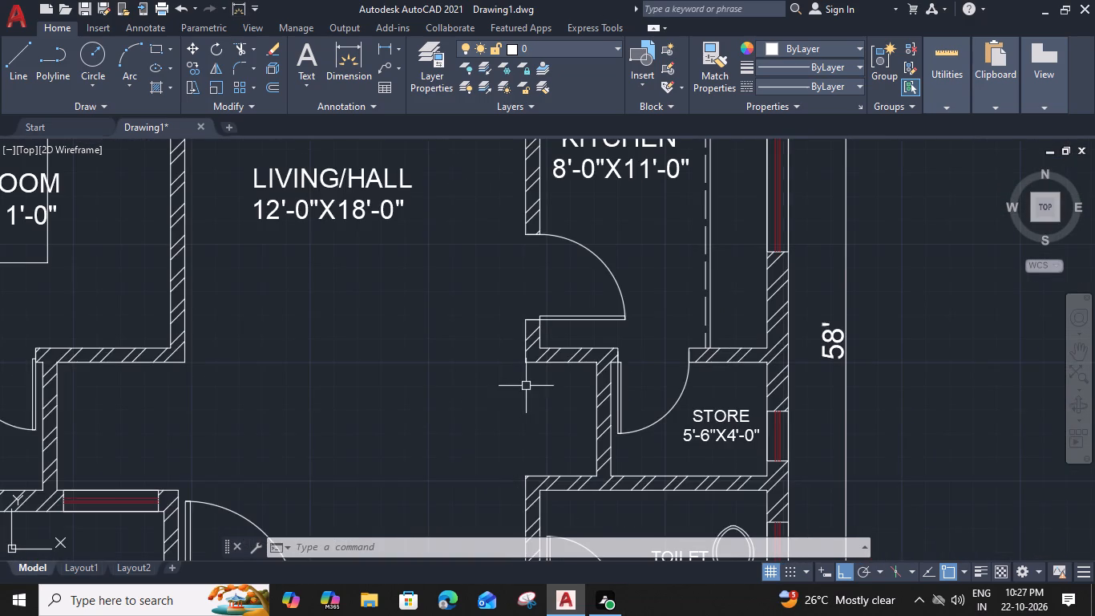
pyautogui.moveTo(712, 293); pyautogui.dragTo(578, 357, button='middle')
pyautogui.scroll(1, 592, 184)
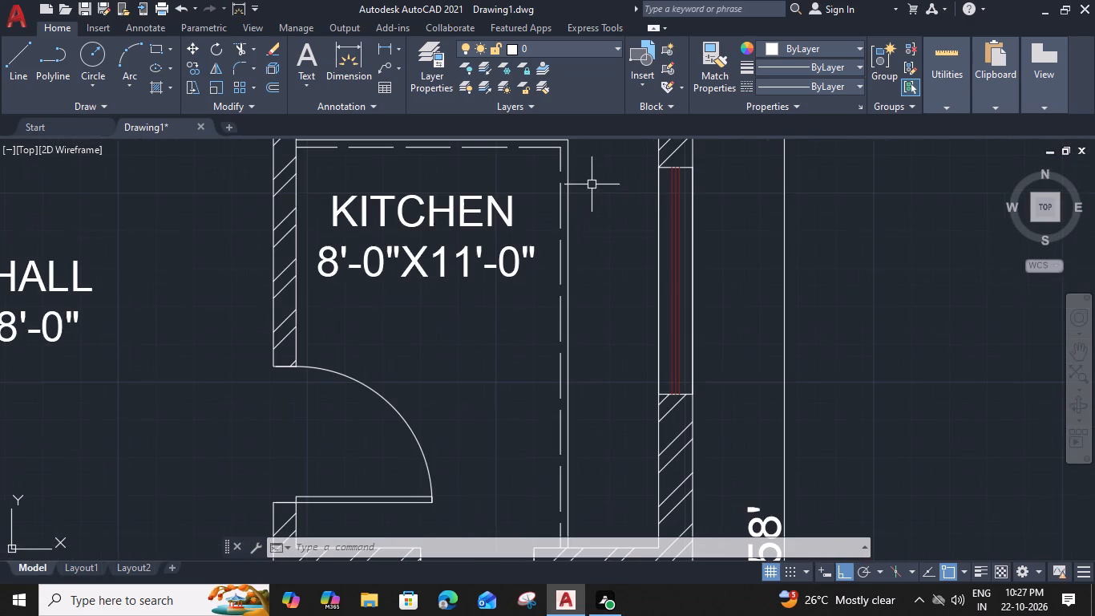
pyautogui.press('r')
pyautogui.press('e')
pyautogui.write('C')
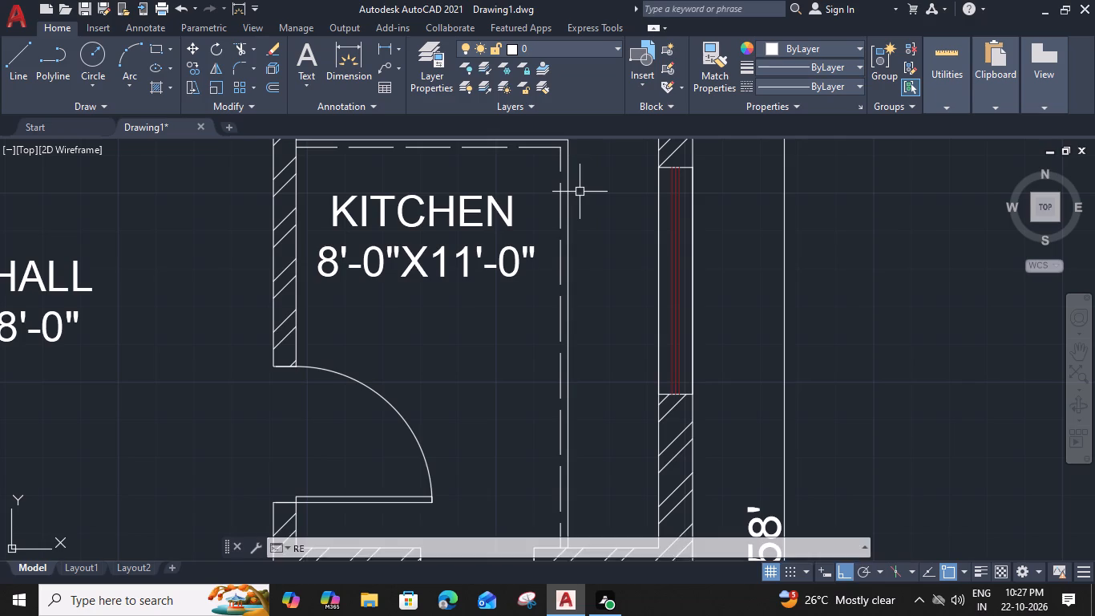
pyautogui.press('space')
pyautogui.scroll(1, 580, 192)
pyautogui.click(574, 201)
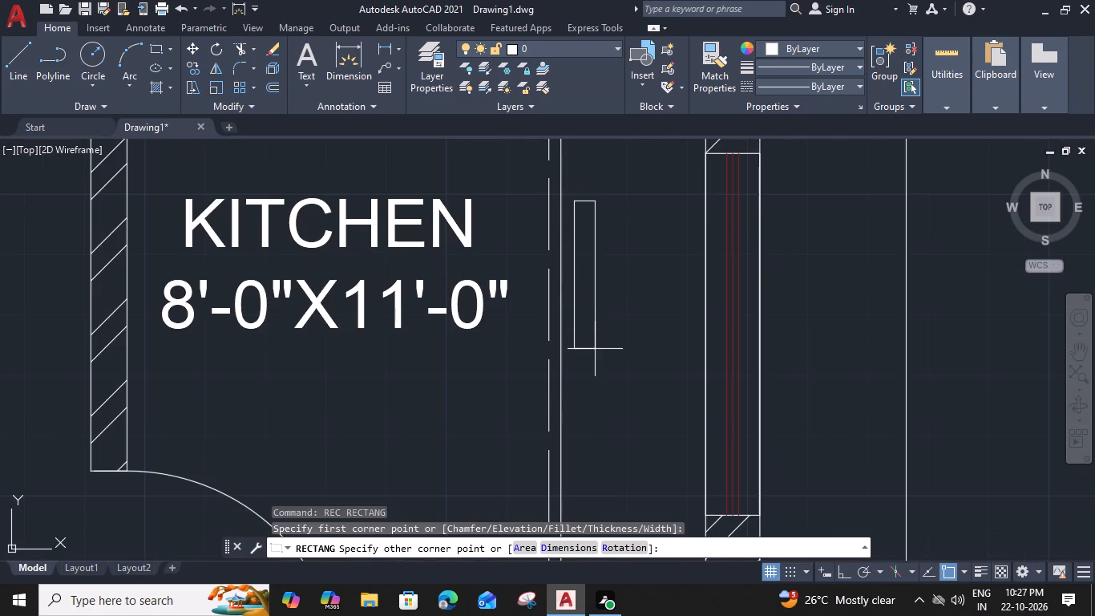
pyautogui.scroll(-2, 598, 363)
pyautogui.scroll(2, 608, 391)
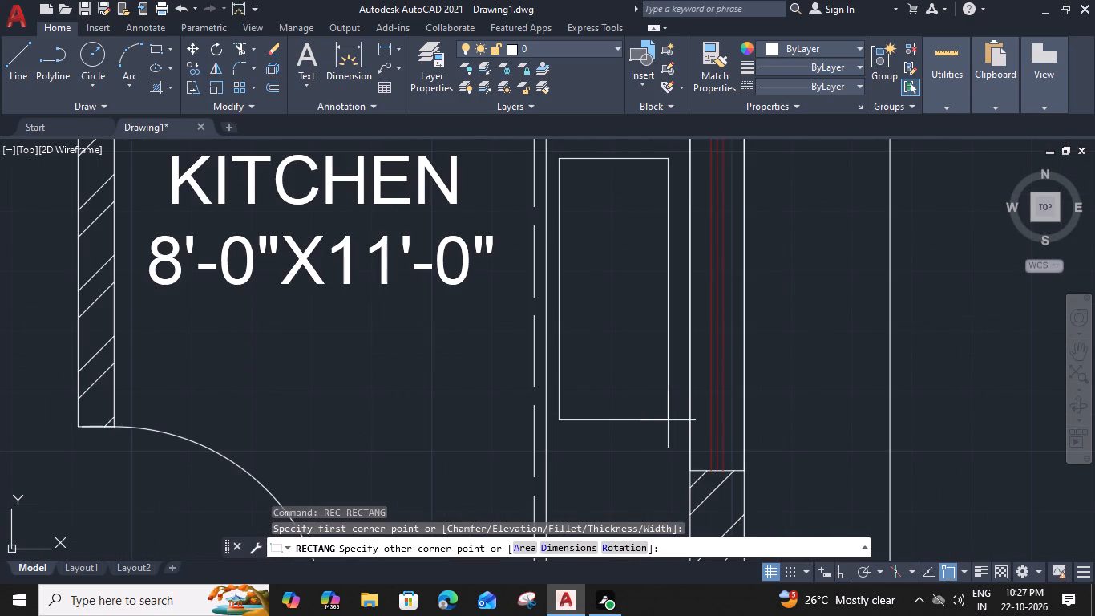
pyautogui.click(677, 425)
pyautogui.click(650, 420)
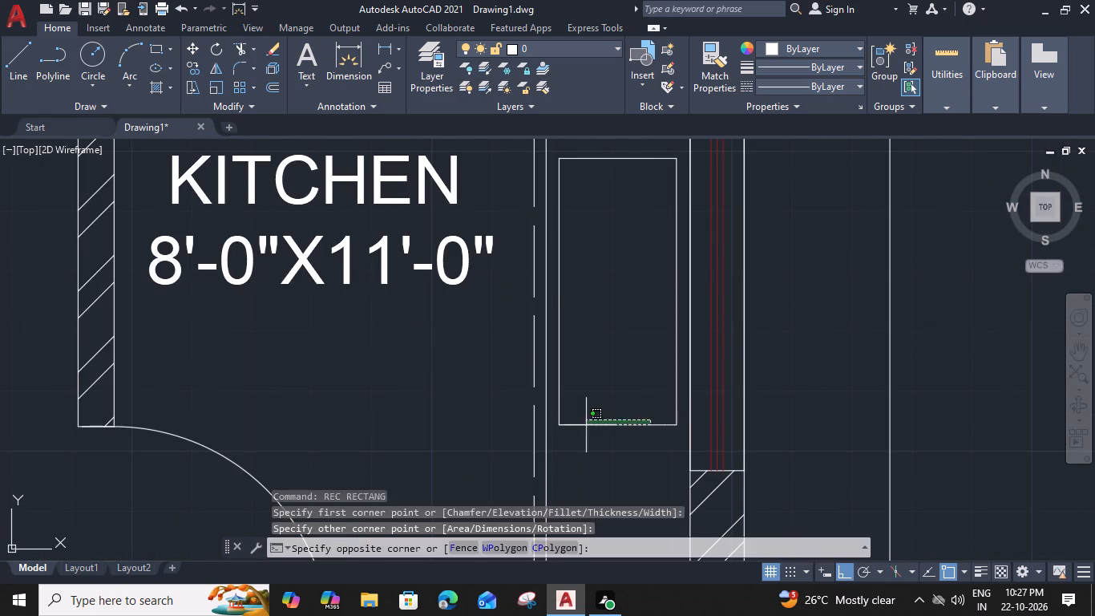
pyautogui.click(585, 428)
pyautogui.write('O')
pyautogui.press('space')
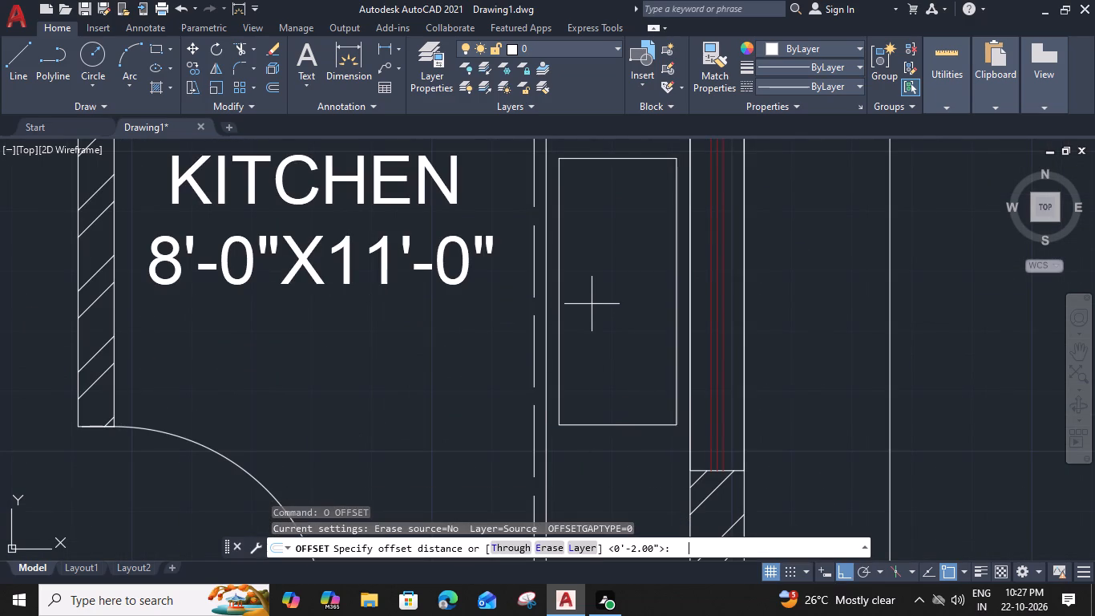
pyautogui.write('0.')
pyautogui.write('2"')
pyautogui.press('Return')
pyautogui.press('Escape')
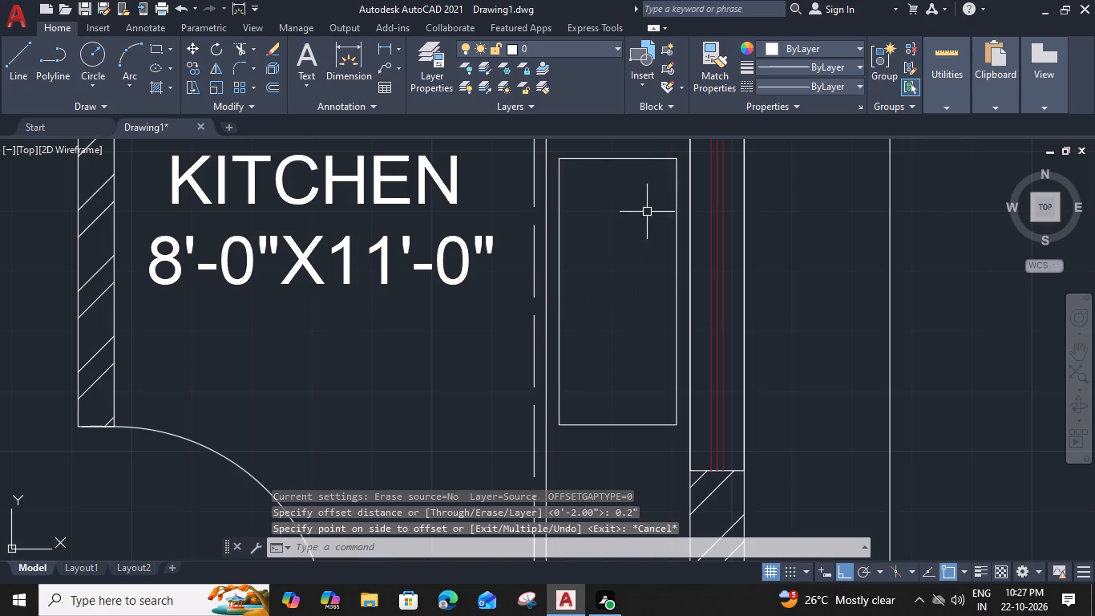
# Offset the kitchen counter rectangle inward by 2".
pyautogui.click(644, 149)
pyautogui.click(589, 229)
pyautogui.write('O')
pyautogui.press('space')
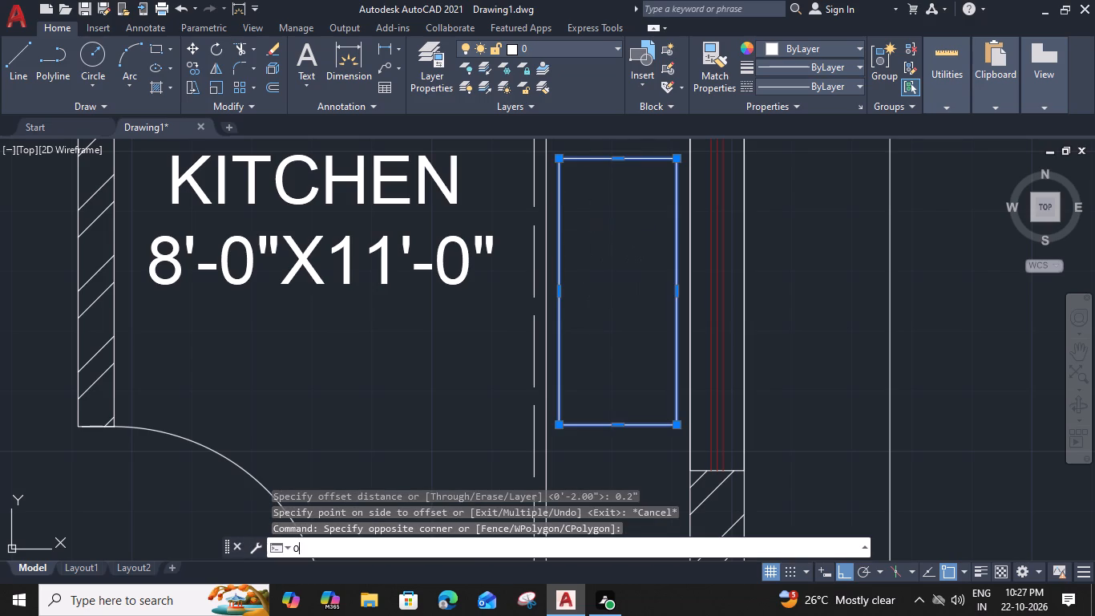
pyautogui.write('2"')
pyautogui.press('Return')
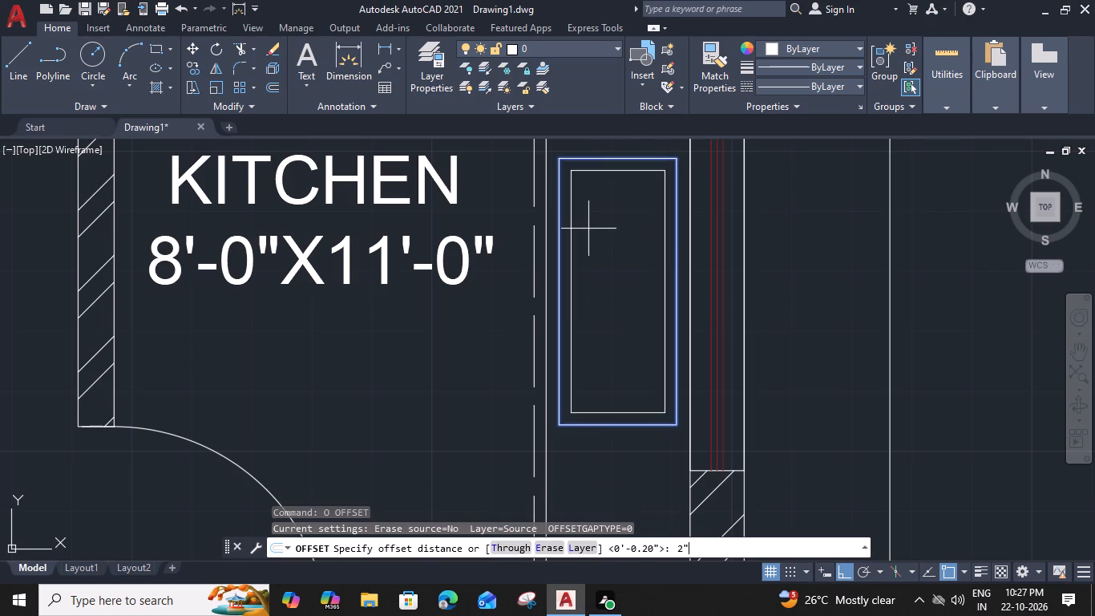
pyautogui.moveTo(620, 259); pyautogui.dragTo(628, 265)
pyautogui.press('Escape')
# Join the two upper corners of the outer and inner counter rectangles with short diagonal lines.
pyautogui.write('L')
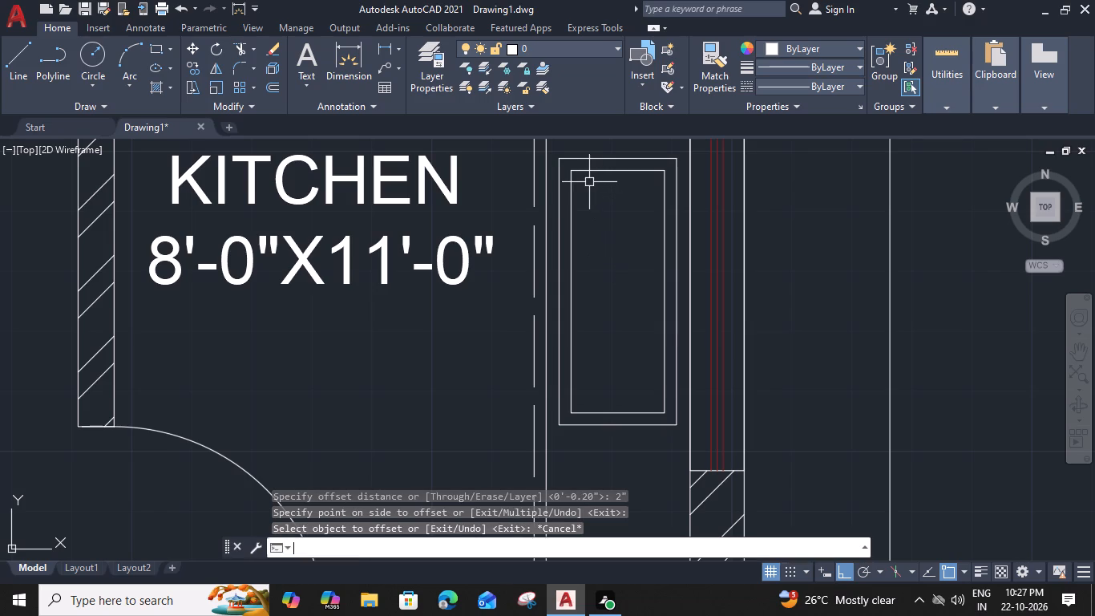
pyautogui.press('space')
pyautogui.scroll(2, 579, 161)
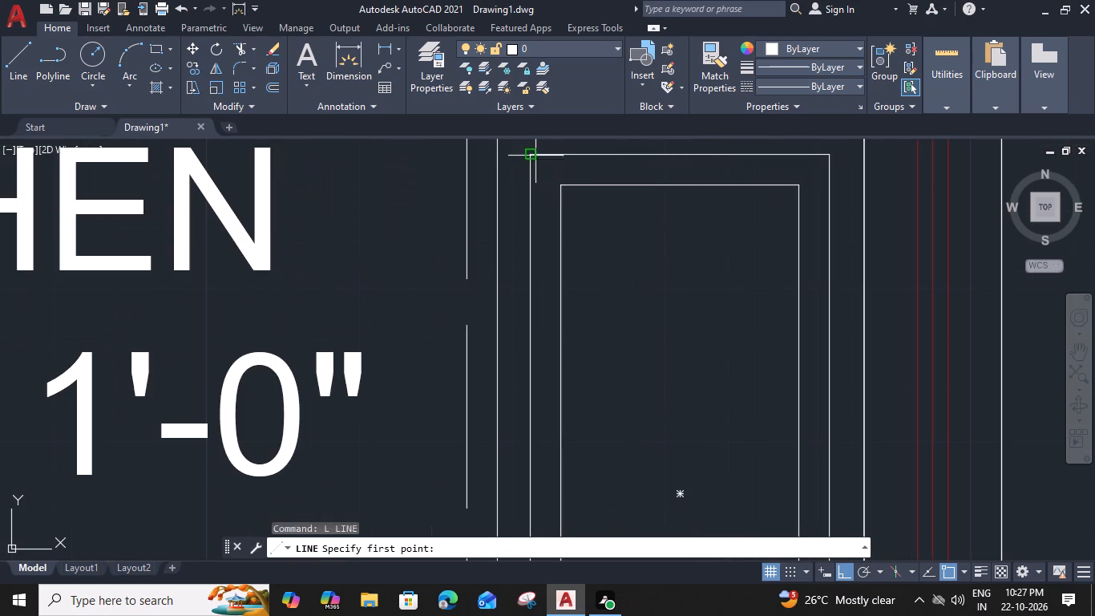
pyautogui.click(533, 156)
pyautogui.click(564, 188)
pyautogui.press('space')
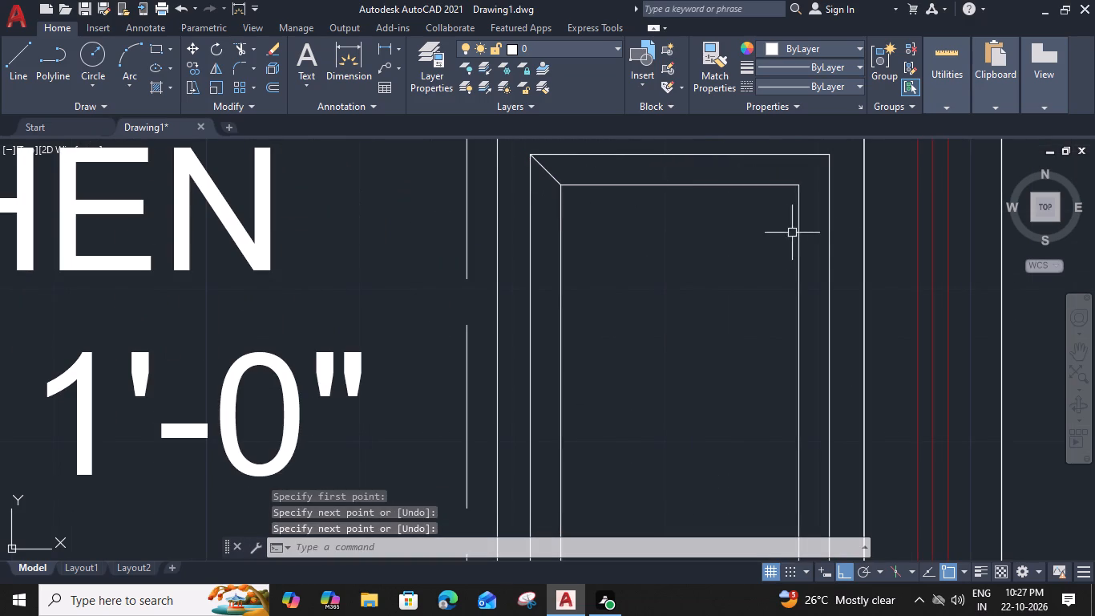
pyautogui.press('space')
pyautogui.click(799, 186)
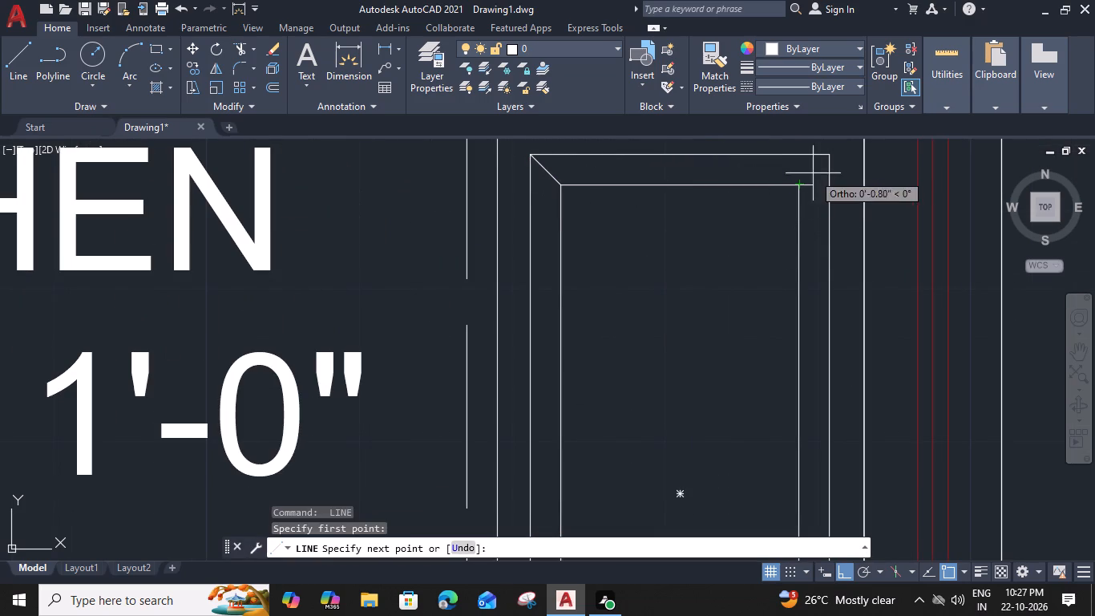
pyautogui.click(830, 158)
pyautogui.press('space')
# Join the two lower corners of the inner and outer counter rectangles with short diagonal lines.
pyautogui.moveTo(738, 314); pyautogui.dragTo(740, 302, button='middle')
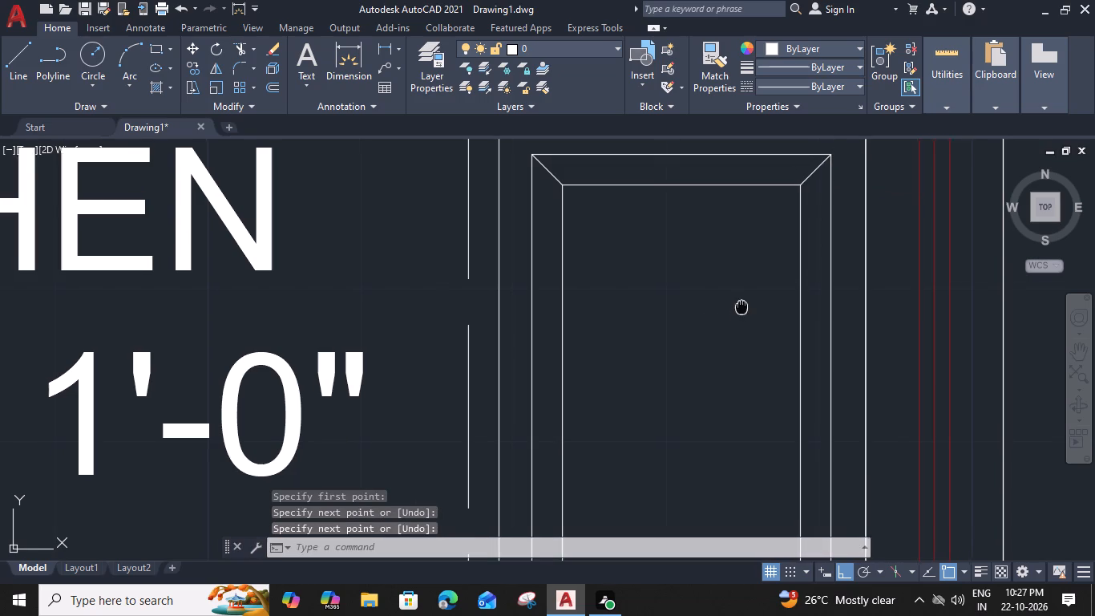
pyautogui.moveTo(740, 302); pyautogui.dragTo(660, 128, button='middle')
pyautogui.scroll(-2, 648, 372)
pyautogui.moveTo(645, 332); pyautogui.dragTo(623, 225, button='middle')
pyautogui.scroll(3, 639, 363)
pyautogui.press('space')
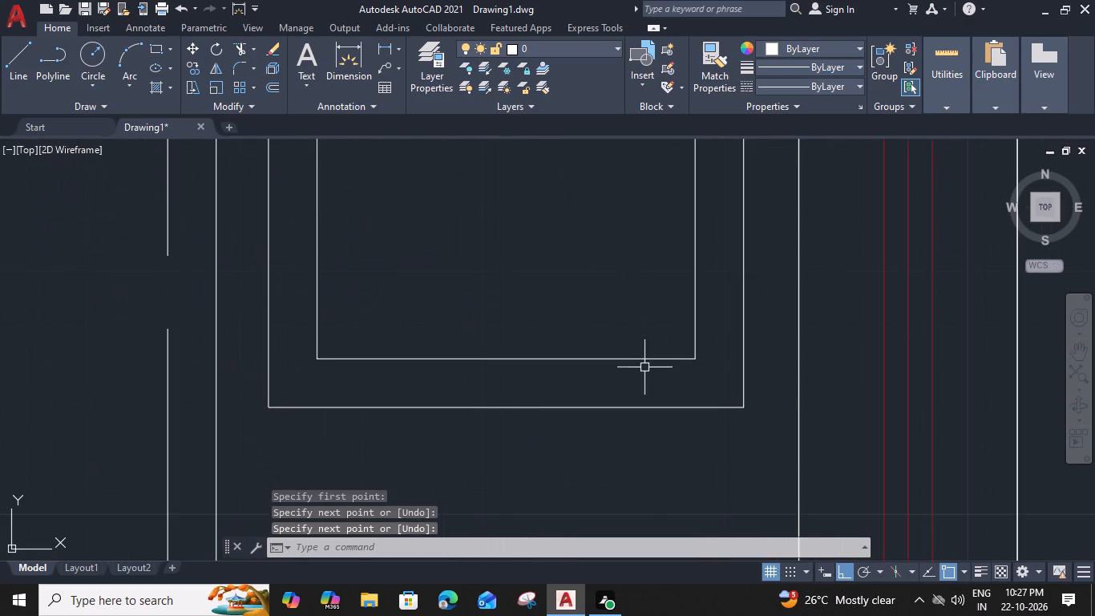
pyautogui.click(692, 363)
pyautogui.click(743, 408)
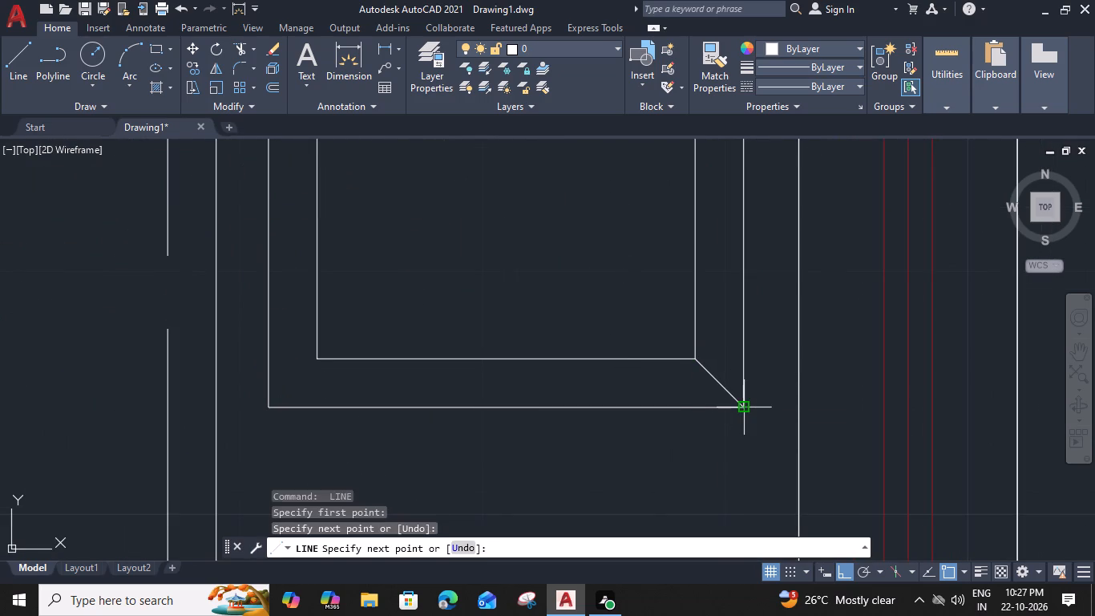
pyautogui.press('space')
pyautogui.press('space')
pyautogui.click(321, 359)
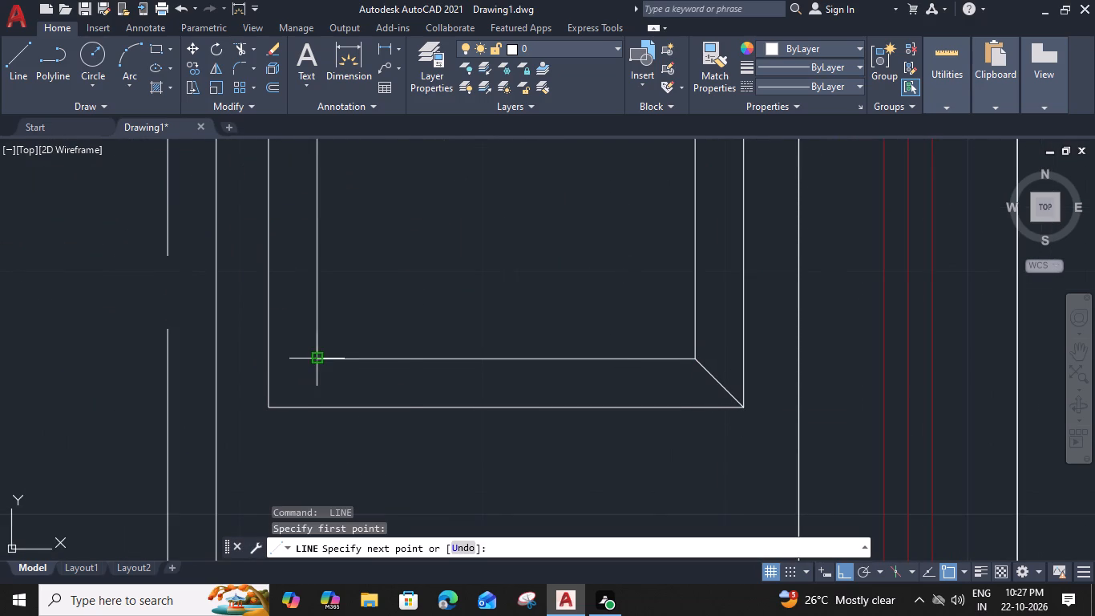
pyautogui.click(265, 411)
pyautogui.press('space')
# Draw a circle inside the upper part of the inner counter rectangle, leaving a small gap to its sides.
pyautogui.scroll(-2, 364, 316)
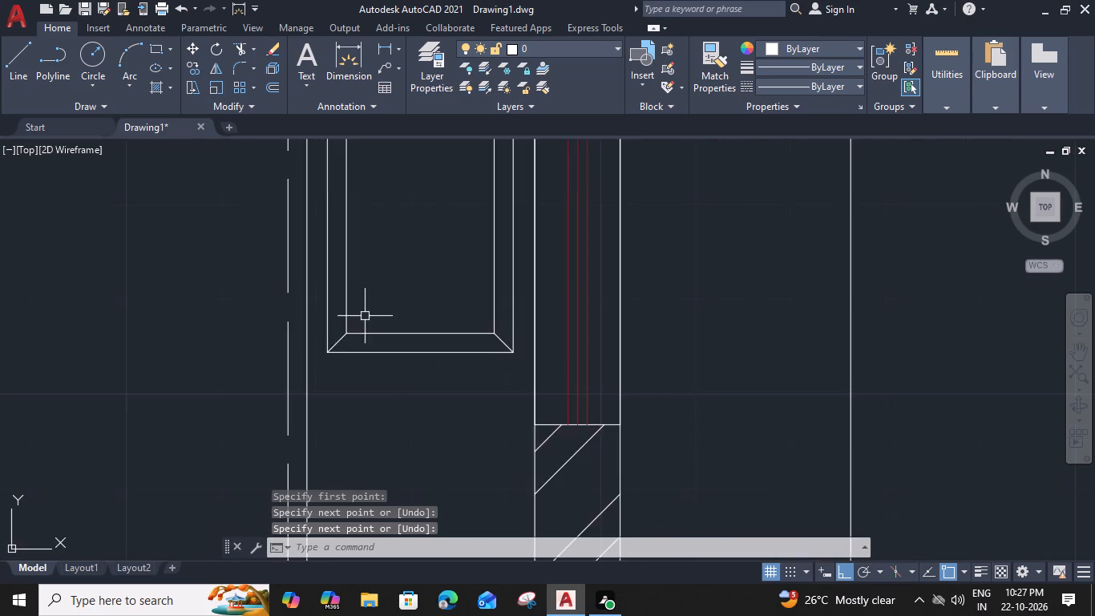
pyautogui.moveTo(370, 317); pyautogui.dragTo(482, 461, button='middle')
pyautogui.moveTo(499, 203); pyautogui.dragTo(502, 314, button='middle')
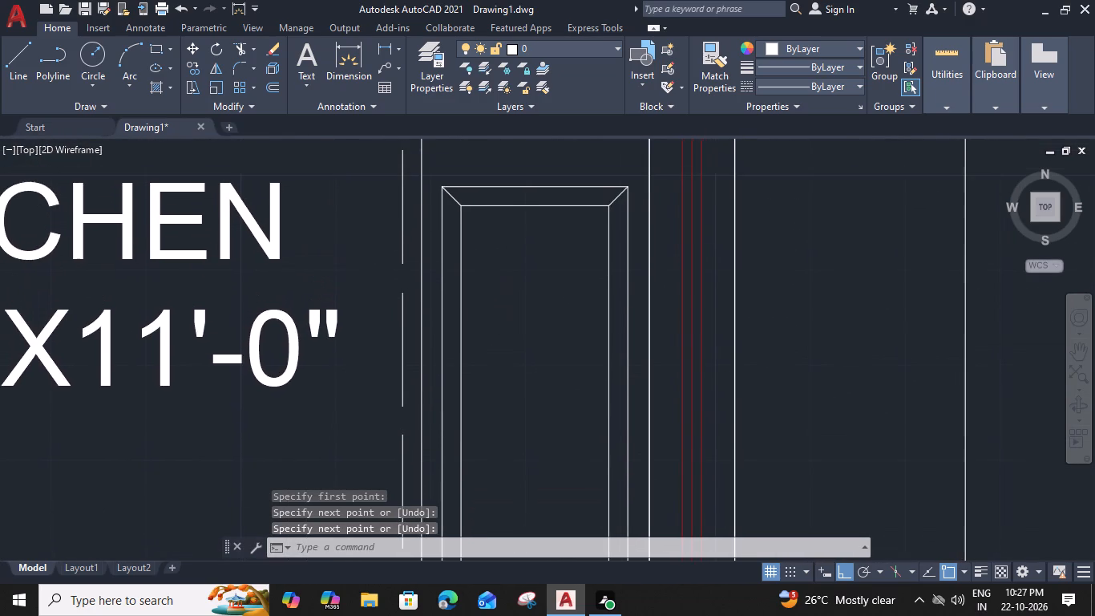
pyautogui.write('C')
pyautogui.press('space')
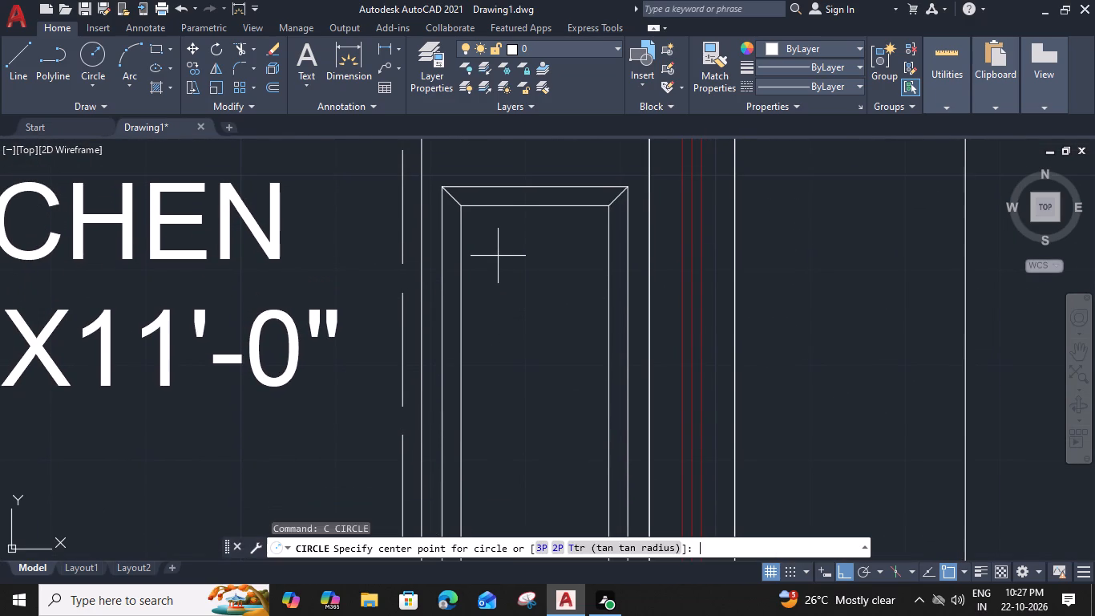
pyautogui.click(528, 294)
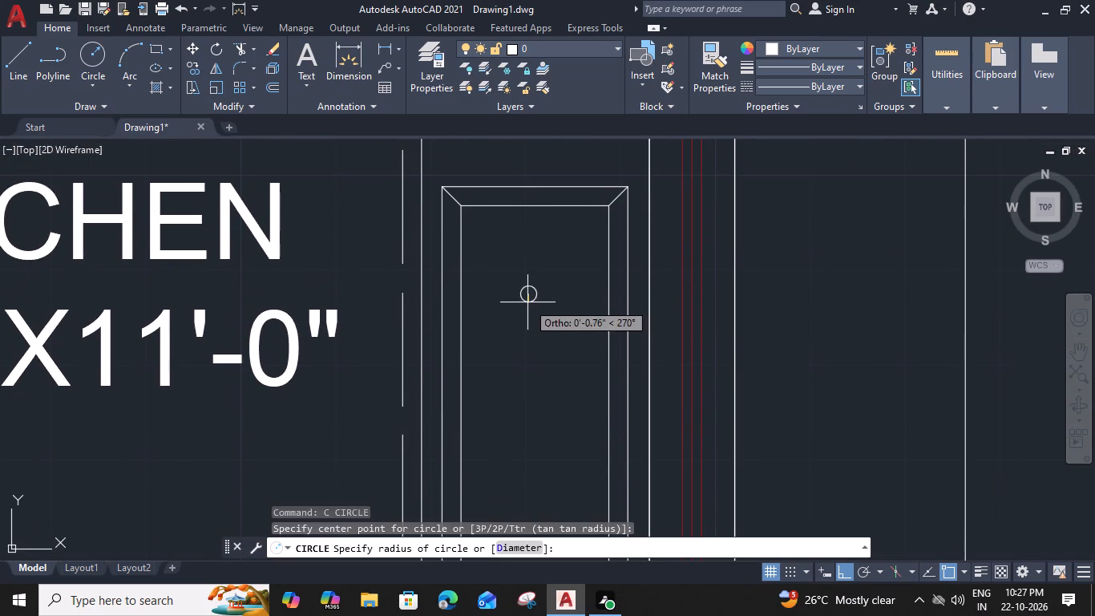
pyautogui.click(578, 290)
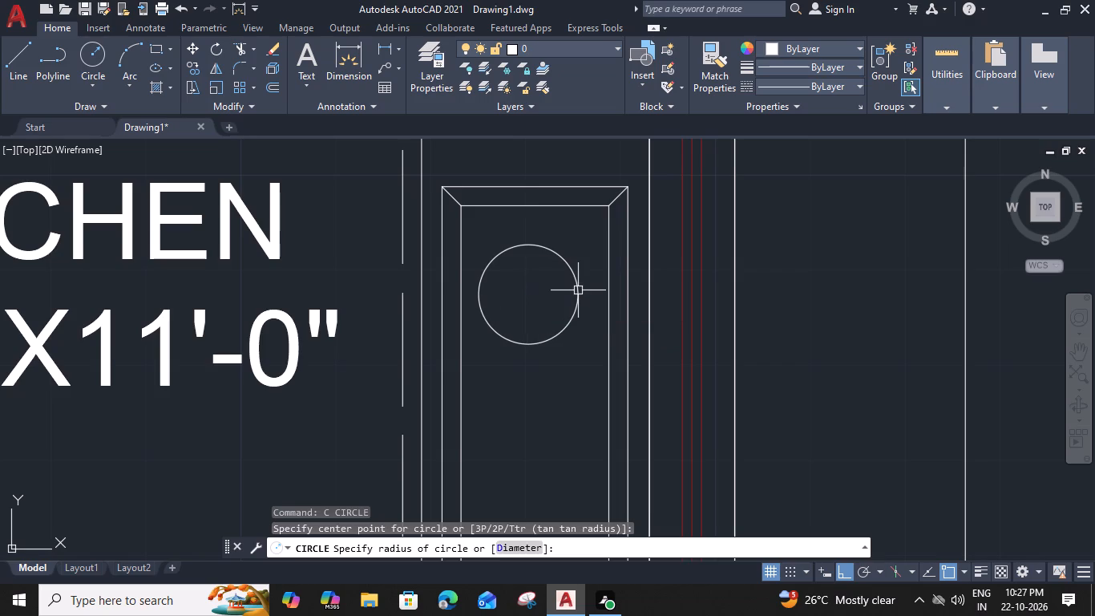
# Move the circle about 1" horizontally toward the window so it sits centrally across the inner rectangle.
pyautogui.click(578, 291)
pyautogui.click(530, 345)
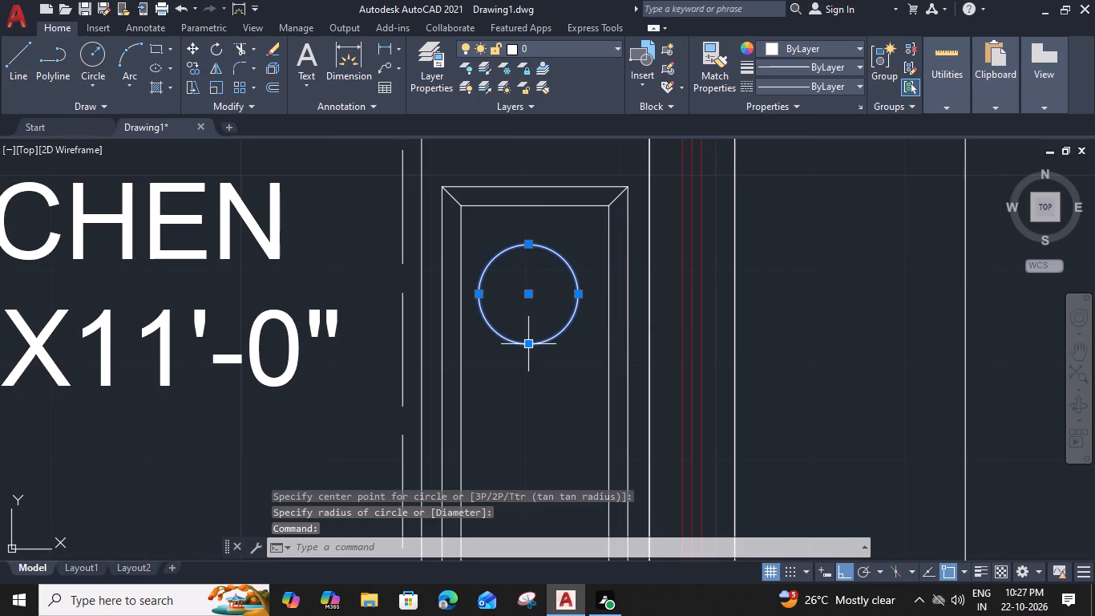
pyautogui.write('M')
pyautogui.press('space')
pyautogui.scroll(2, 564, 305)
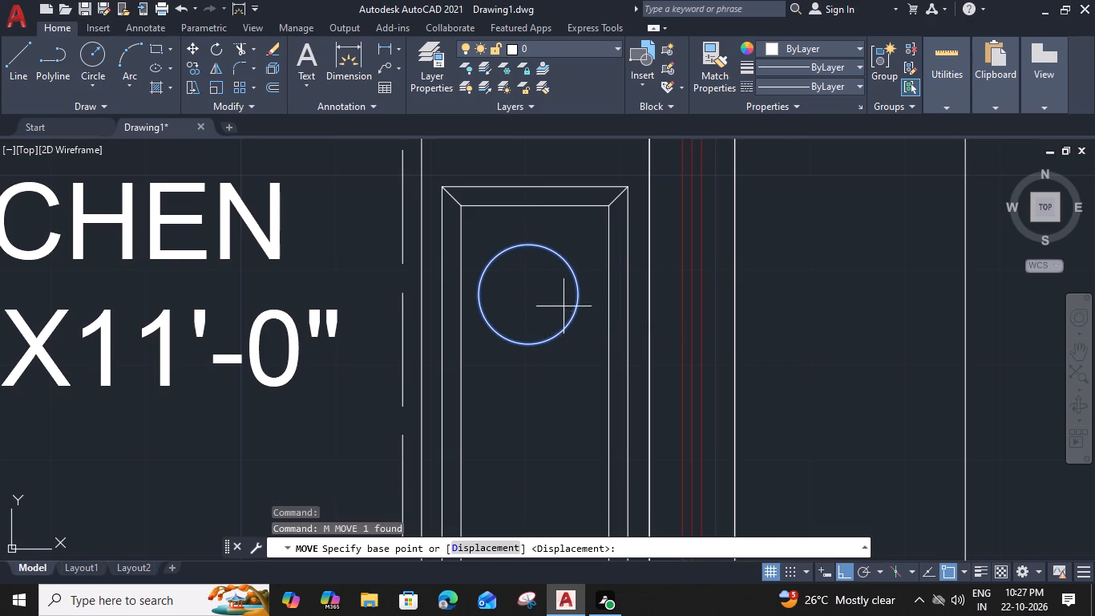
pyautogui.click(596, 280)
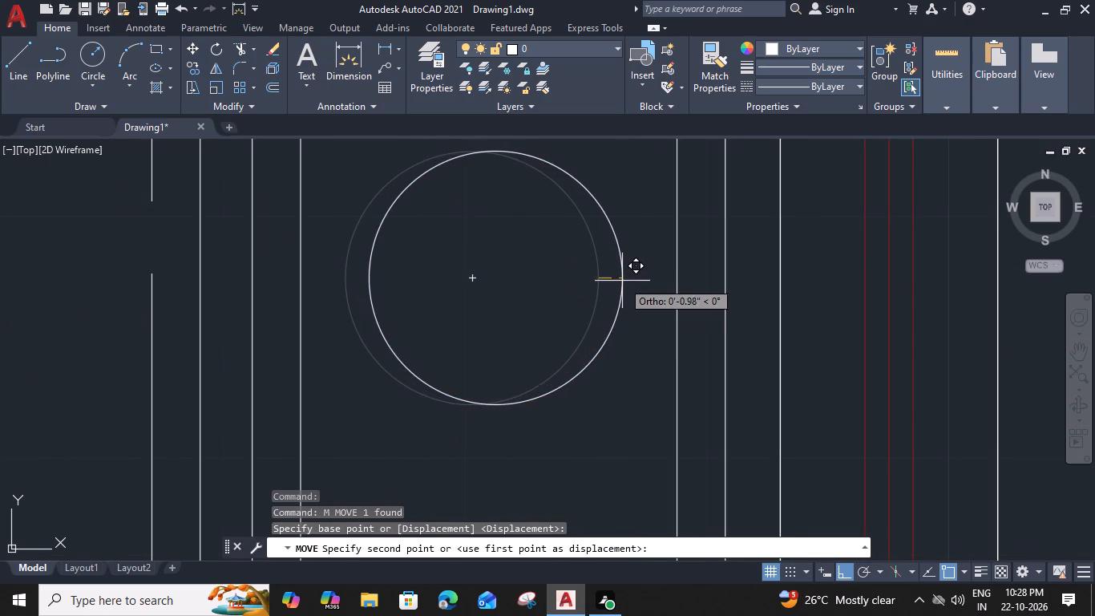
pyautogui.click(628, 282)
# Enlarge the circle slightly about its center, keeping a narrow gap to the sides of the inner counter rectangle.
pyautogui.scroll(-2, 543, 331)
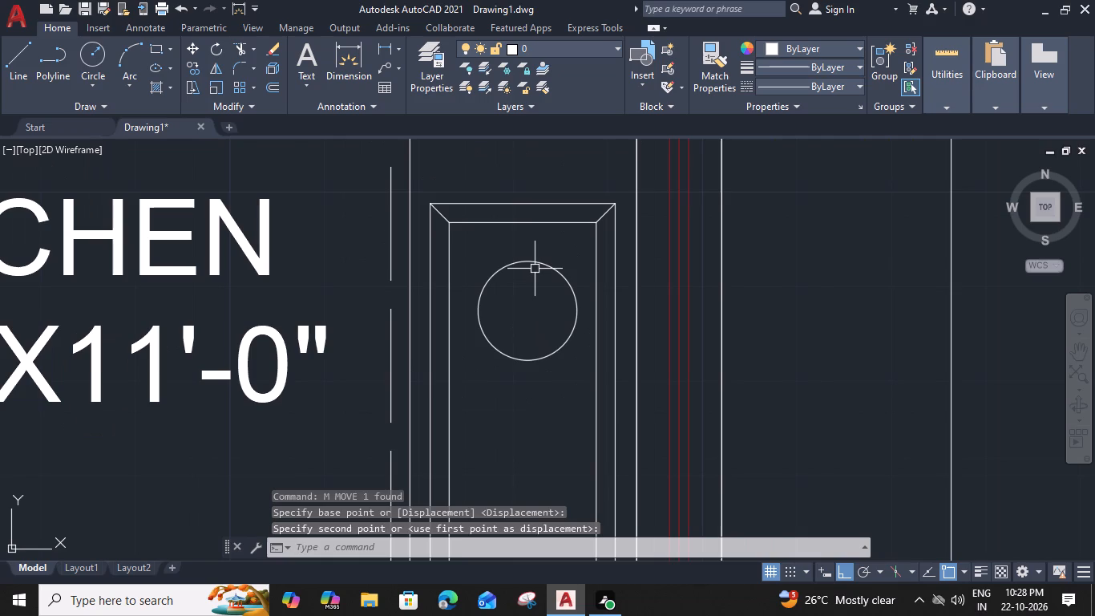
pyautogui.click(535, 262)
pyautogui.scroll(1, 515, 258)
pyautogui.click(533, 265)
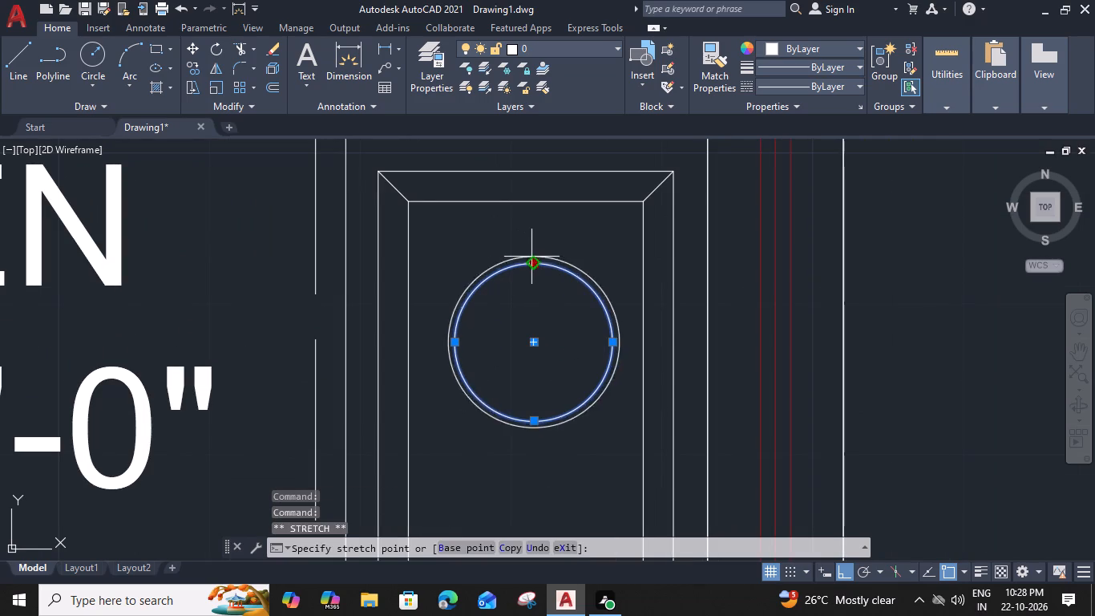
pyautogui.click(530, 246)
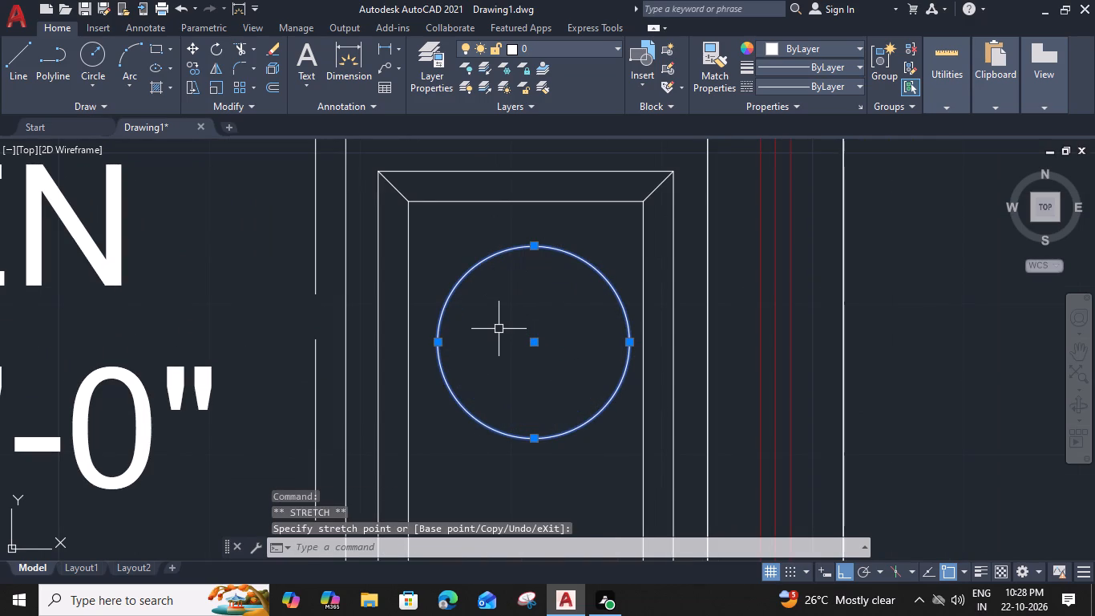
# Offset the burner circle inward five times in succession at 1" spacing to form concentric rings.
pyautogui.write('O')
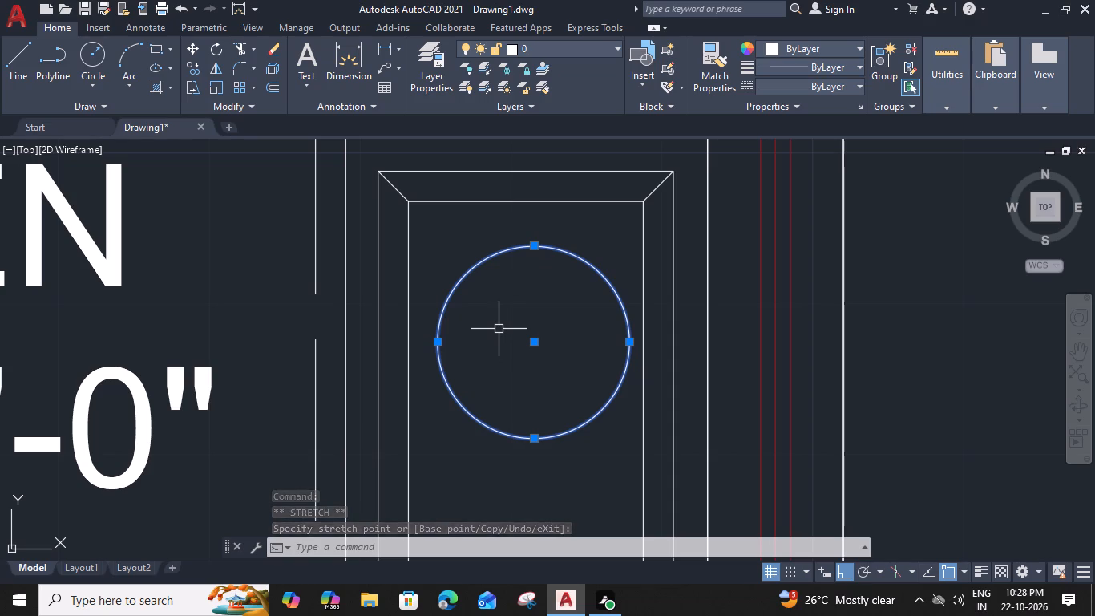
pyautogui.press('space')
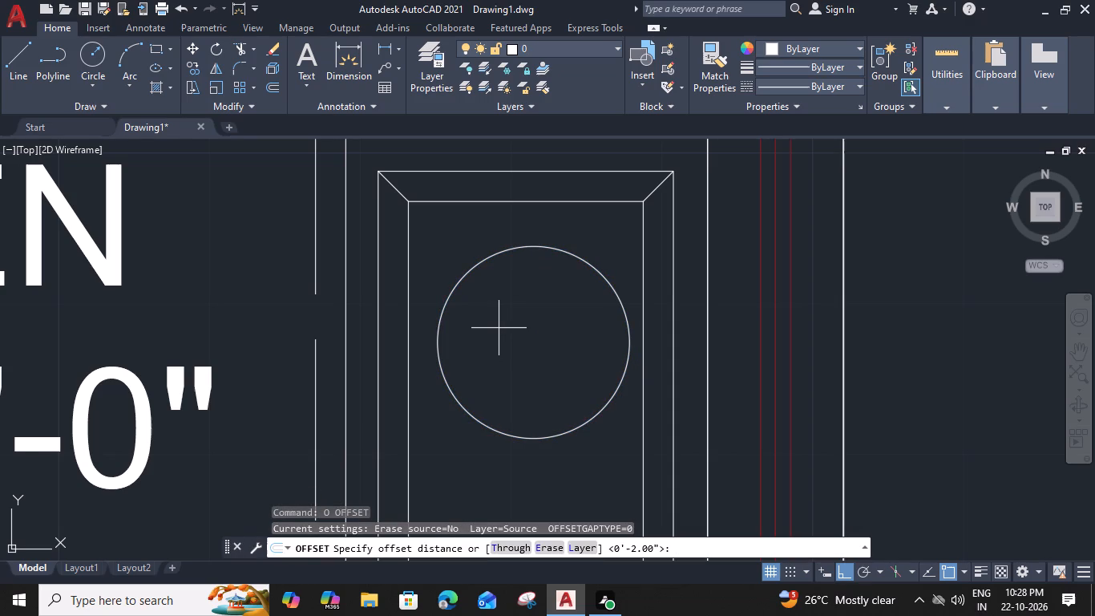
pyautogui.write('1"')
pyautogui.press('Return')
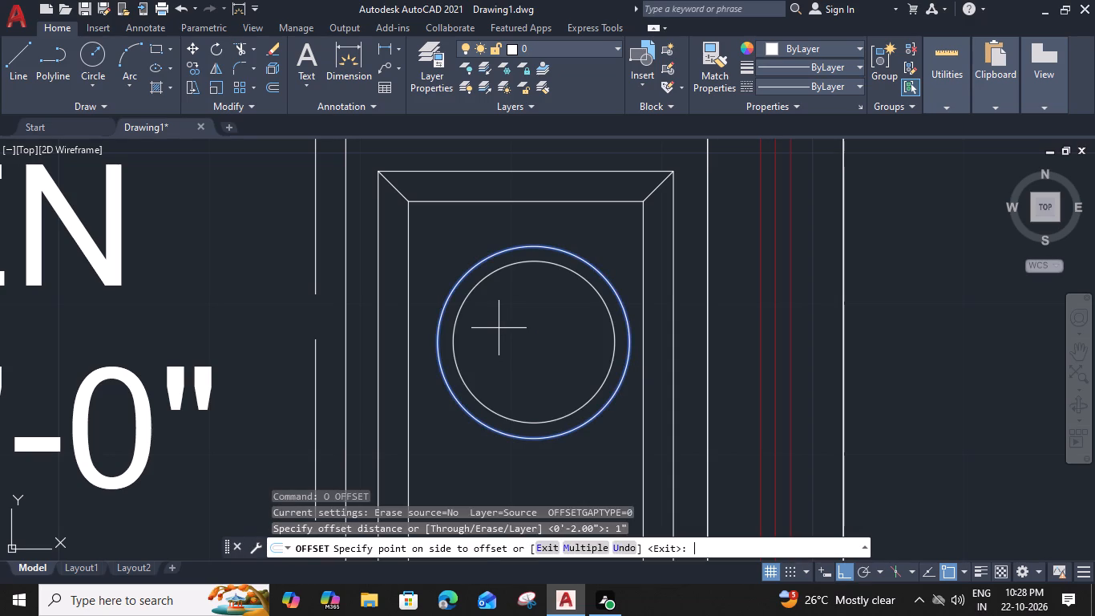
pyautogui.click(499, 326)
pyautogui.click(539, 265)
pyautogui.click(531, 318)
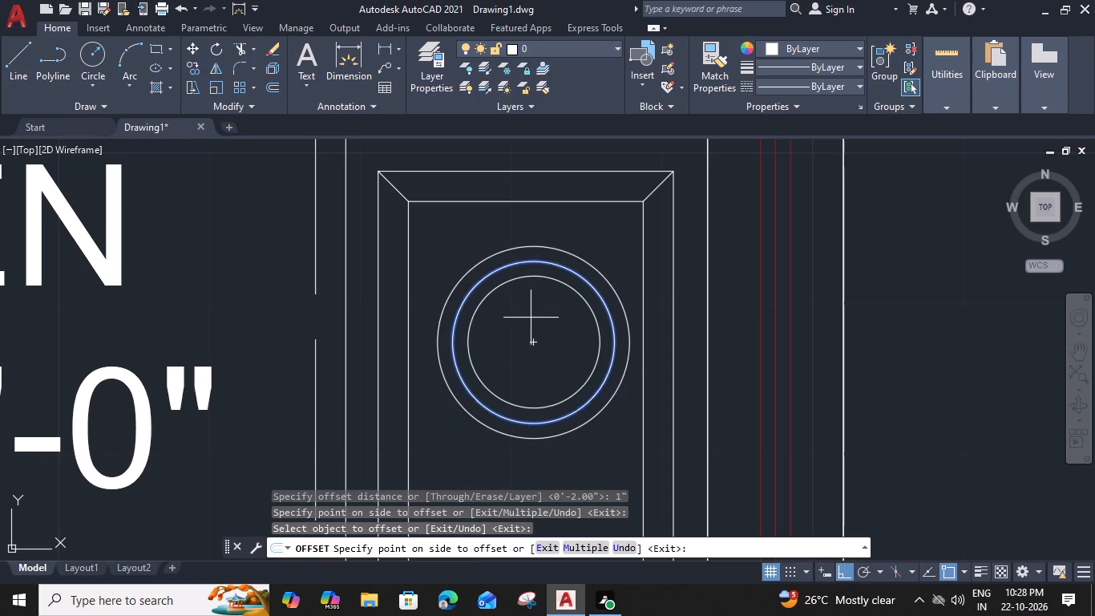
pyautogui.click(541, 279)
pyautogui.click(534, 310)
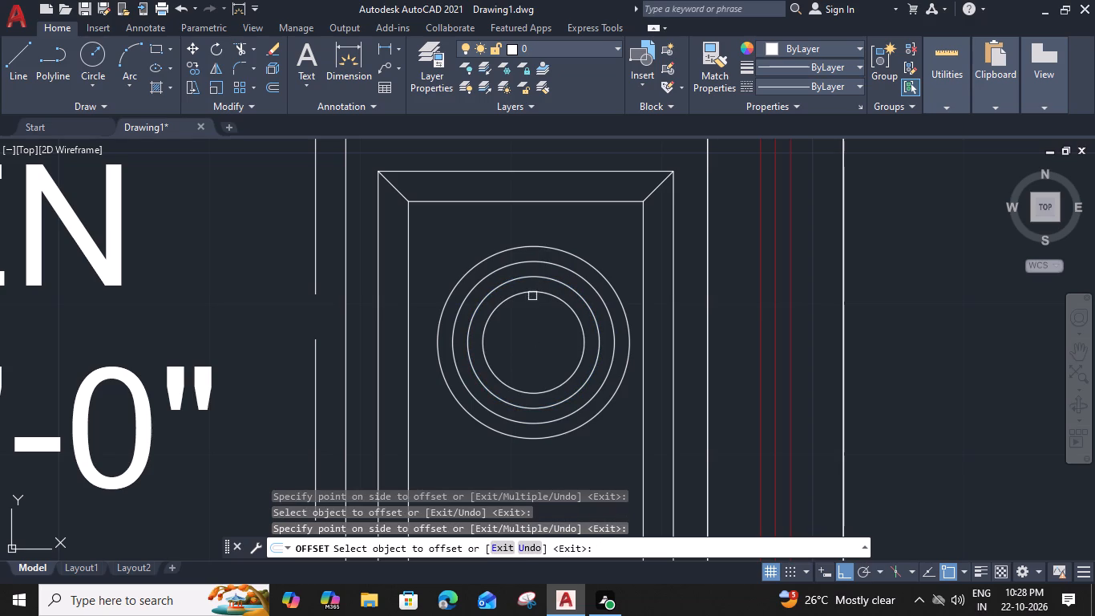
pyautogui.click(530, 297)
pyautogui.click(527, 293)
pyautogui.click(525, 334)
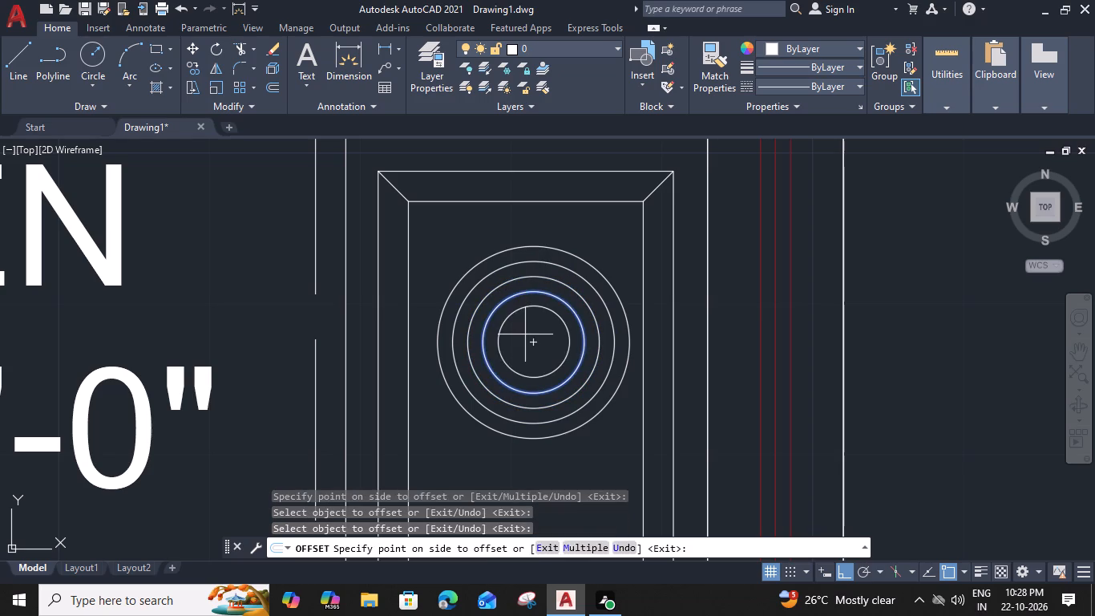
pyautogui.click(529, 308)
pyautogui.click(531, 351)
pyautogui.press('Escape')
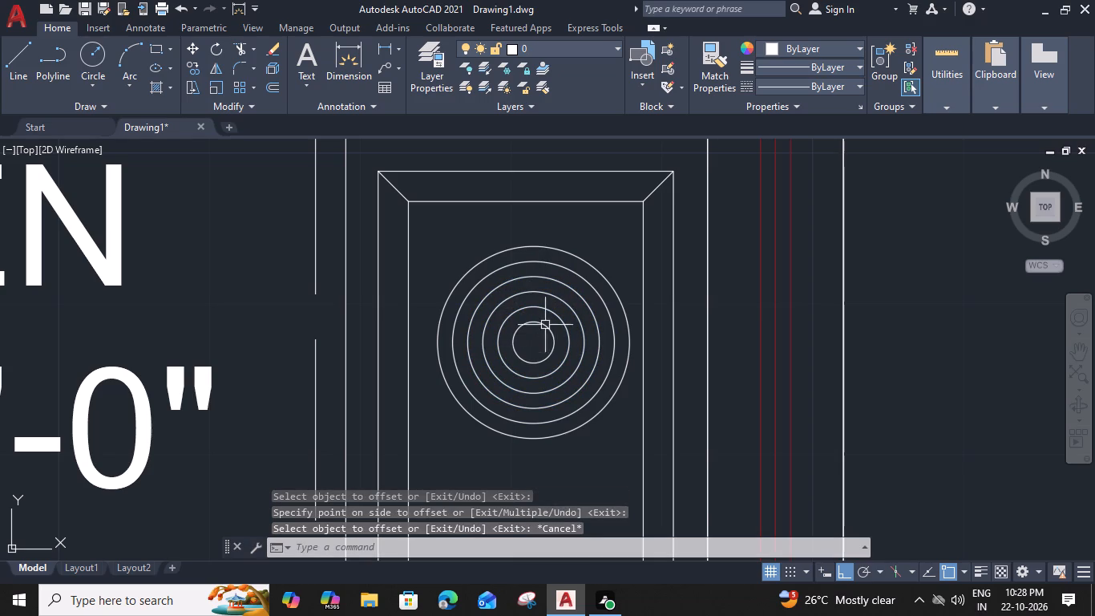
# Erase the third ring from the outside and the innermost circle of the burner.
pyautogui.click(589, 313)
pyautogui.press('Delete')
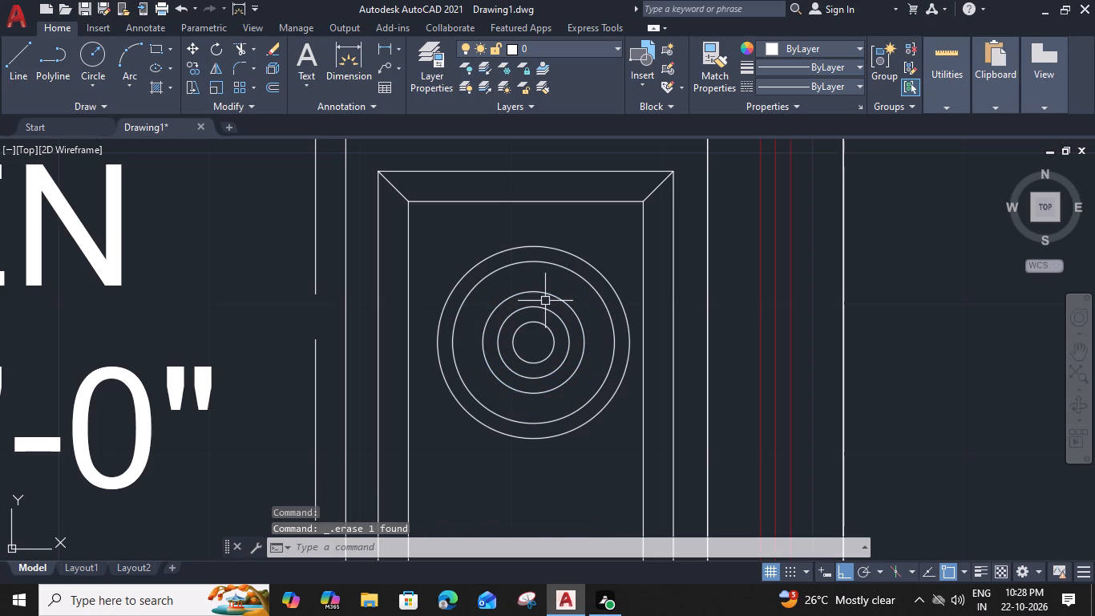
pyautogui.click(545, 330)
pyautogui.press('Delete')
# Draw a vertical and a horizontal line across the full diameter of the burner's outer circle.
pyautogui.write('L')
pyautogui.press('space')
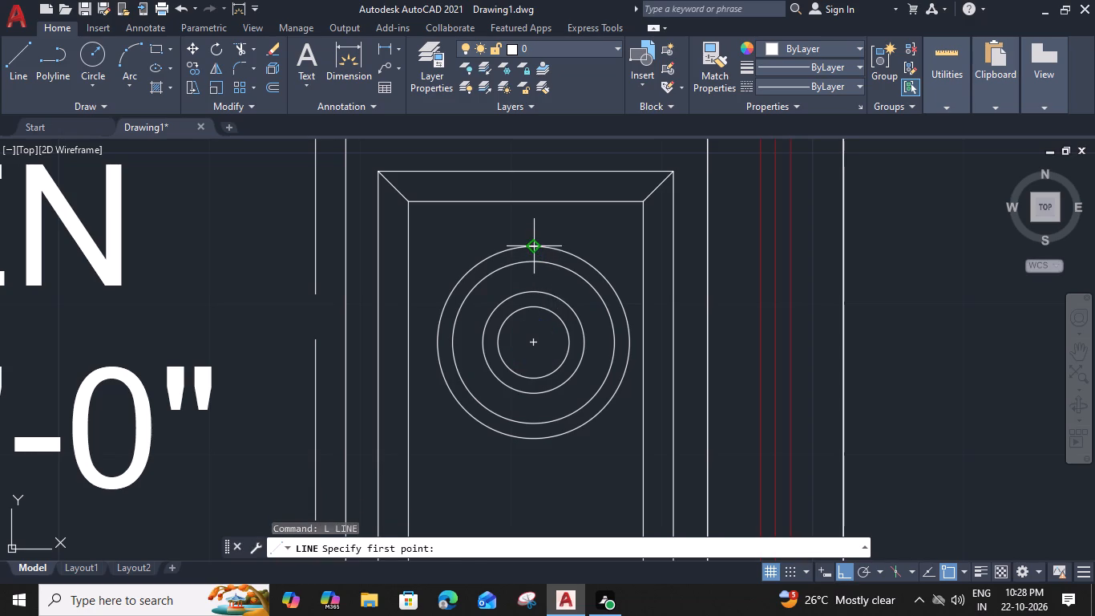
pyautogui.click(537, 248)
pyautogui.click(534, 437)
pyautogui.press('space')
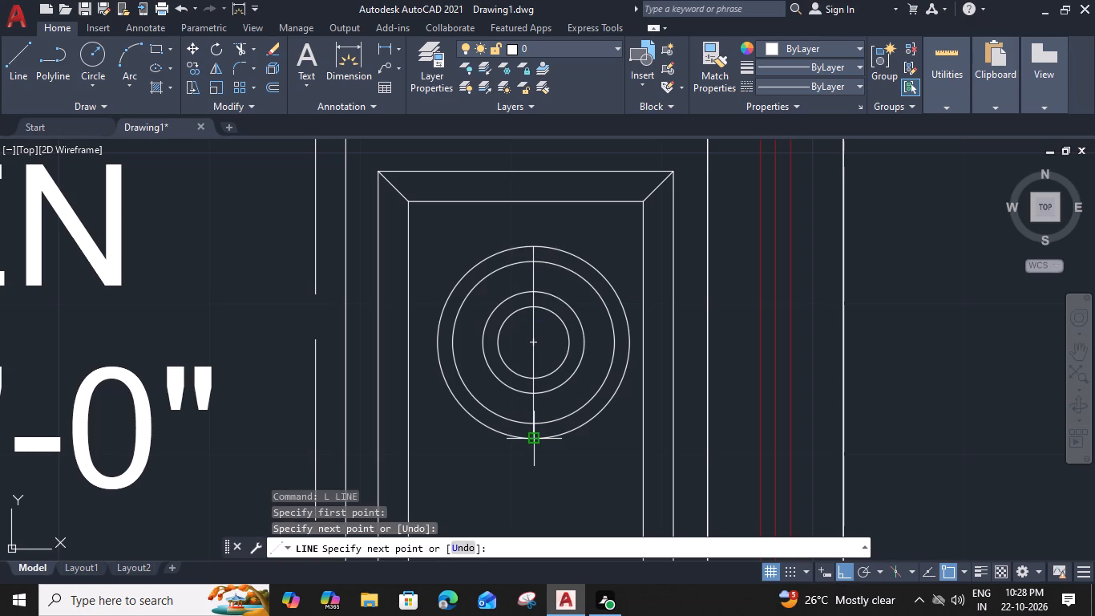
pyautogui.press('space')
pyautogui.click(440, 344)
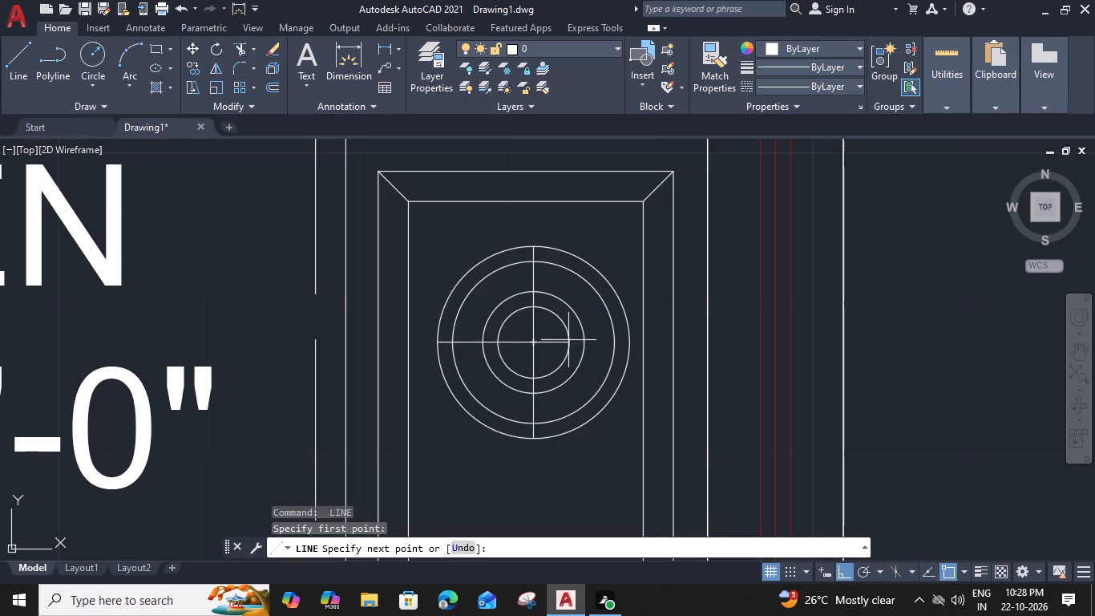
pyautogui.click(628, 345)
pyautogui.press('space')
# Draw two crossing diagonal lines through the burner's center, each ending on the outer circle.
pyautogui.press('space')
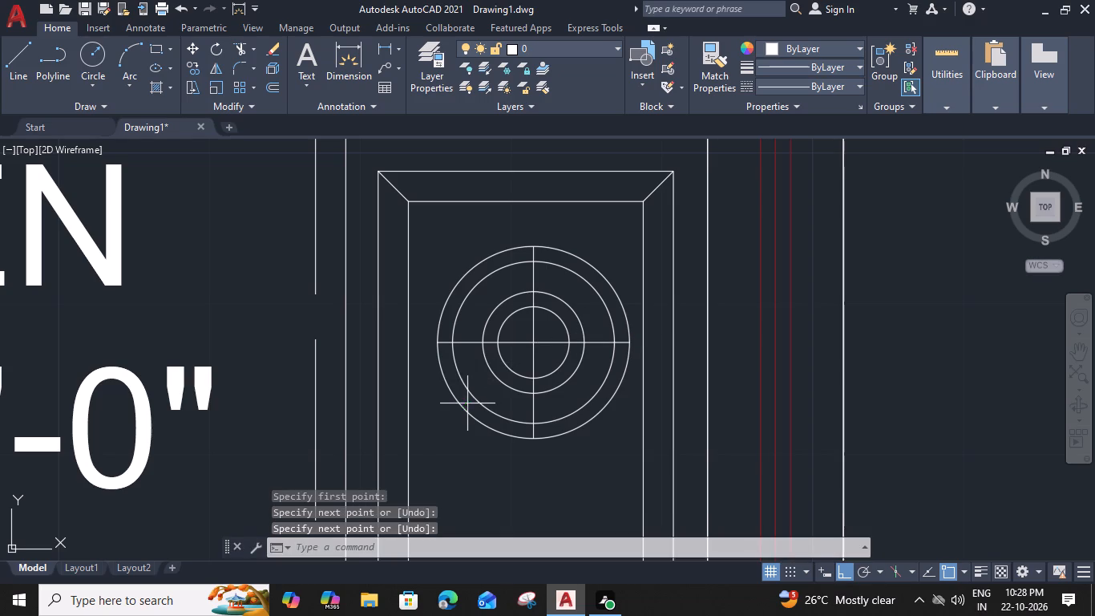
pyautogui.click(463, 411)
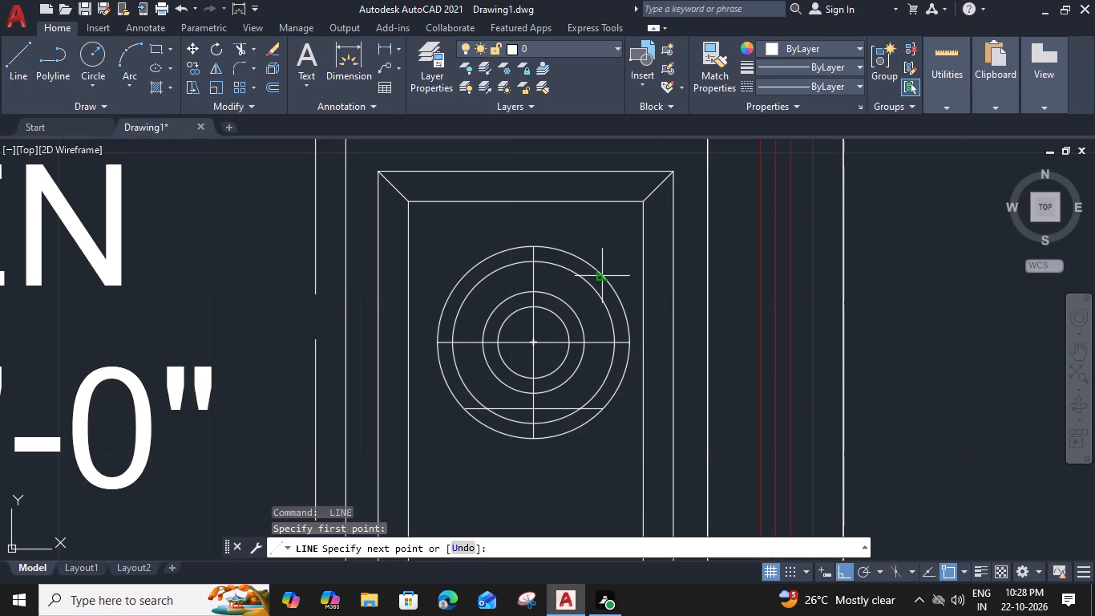
pyautogui.click(607, 278)
pyautogui.press('space')
pyautogui.press('space')
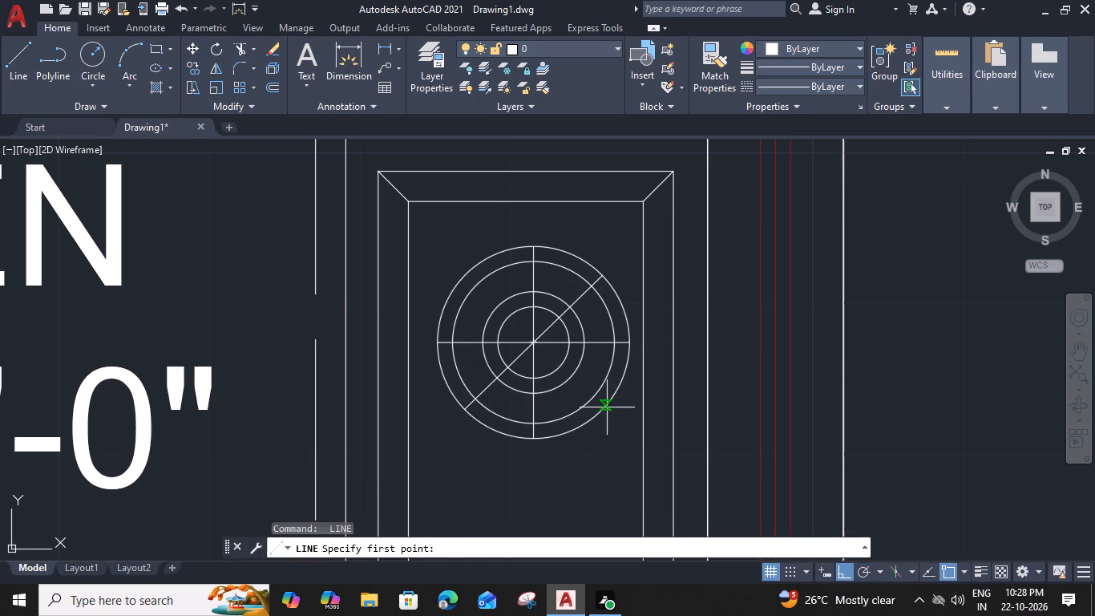
pyautogui.moveTo(609, 404); pyautogui.dragTo(592, 399)
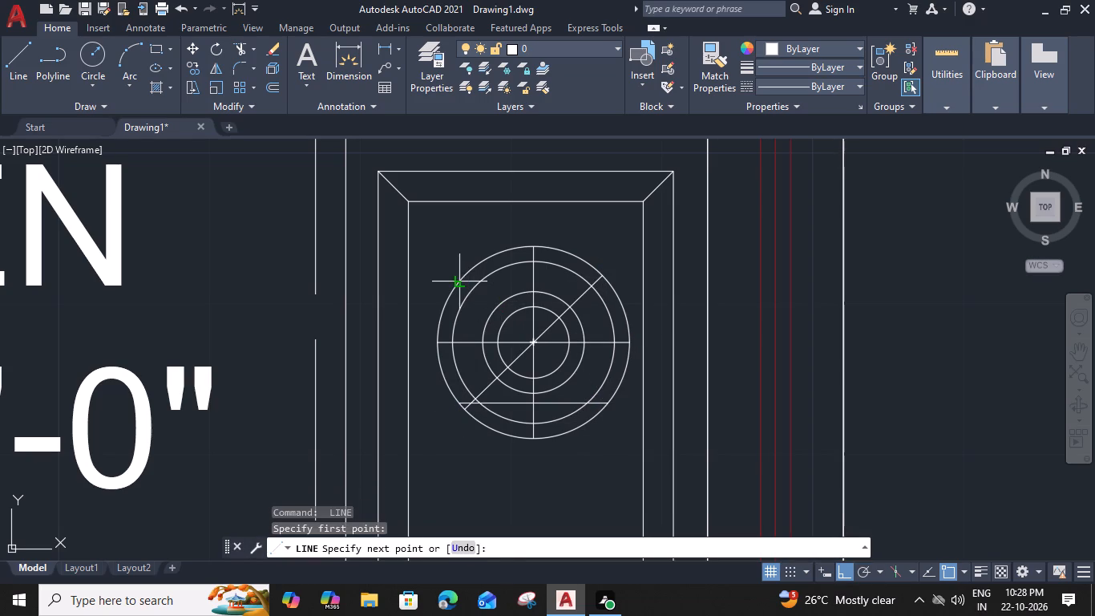
pyautogui.click(463, 280)
pyautogui.press('space')
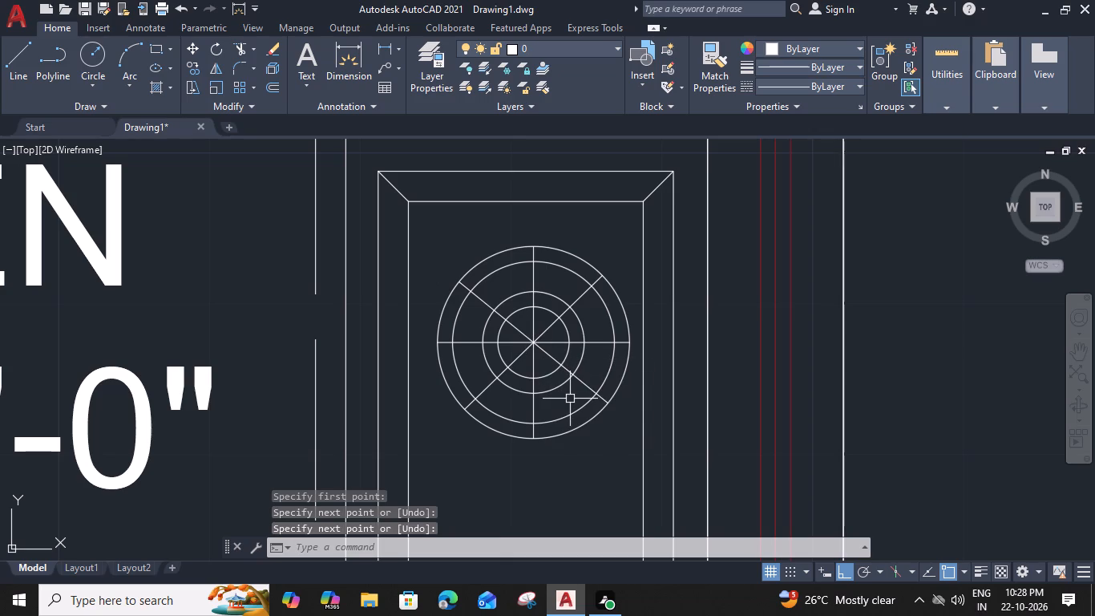
# Group all the burner's circles and crossing lines into one object.
pyautogui.click(628, 248)
pyautogui.click(434, 444)
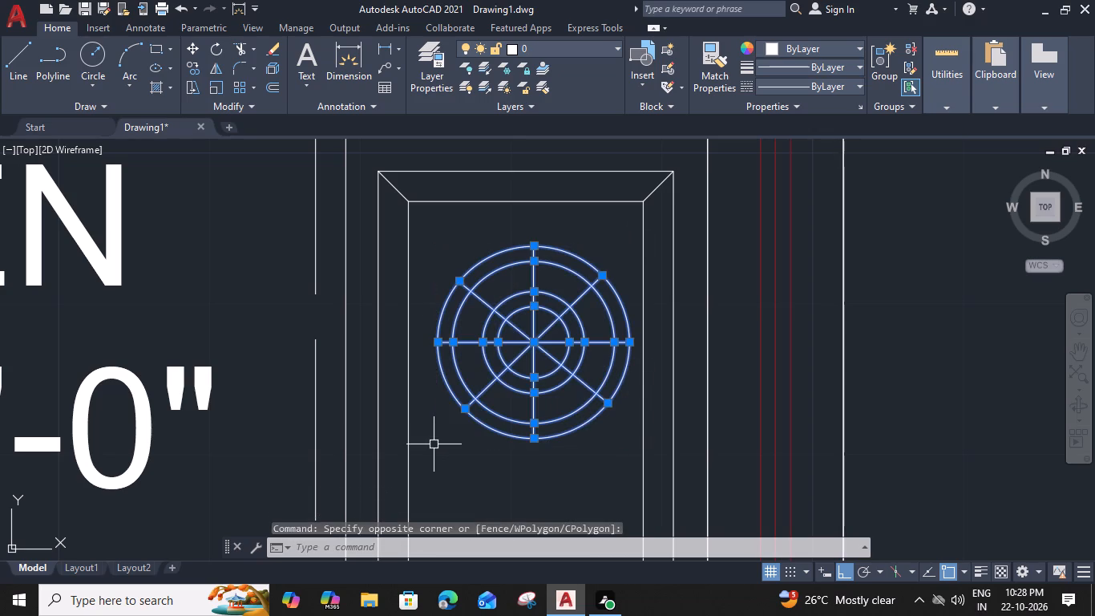
pyautogui.write('G')
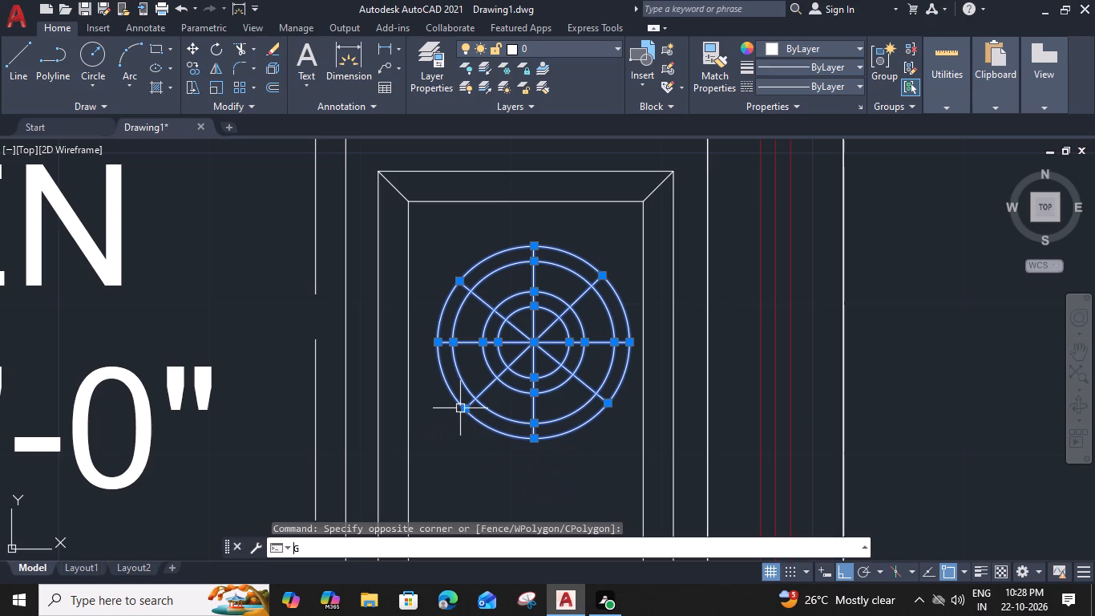
pyautogui.press('space')
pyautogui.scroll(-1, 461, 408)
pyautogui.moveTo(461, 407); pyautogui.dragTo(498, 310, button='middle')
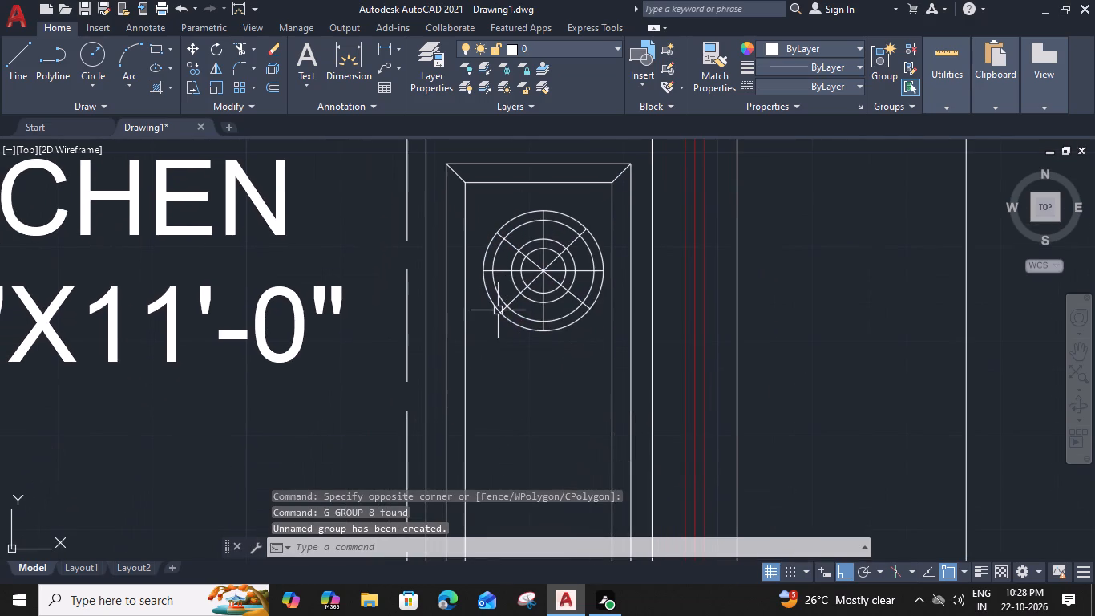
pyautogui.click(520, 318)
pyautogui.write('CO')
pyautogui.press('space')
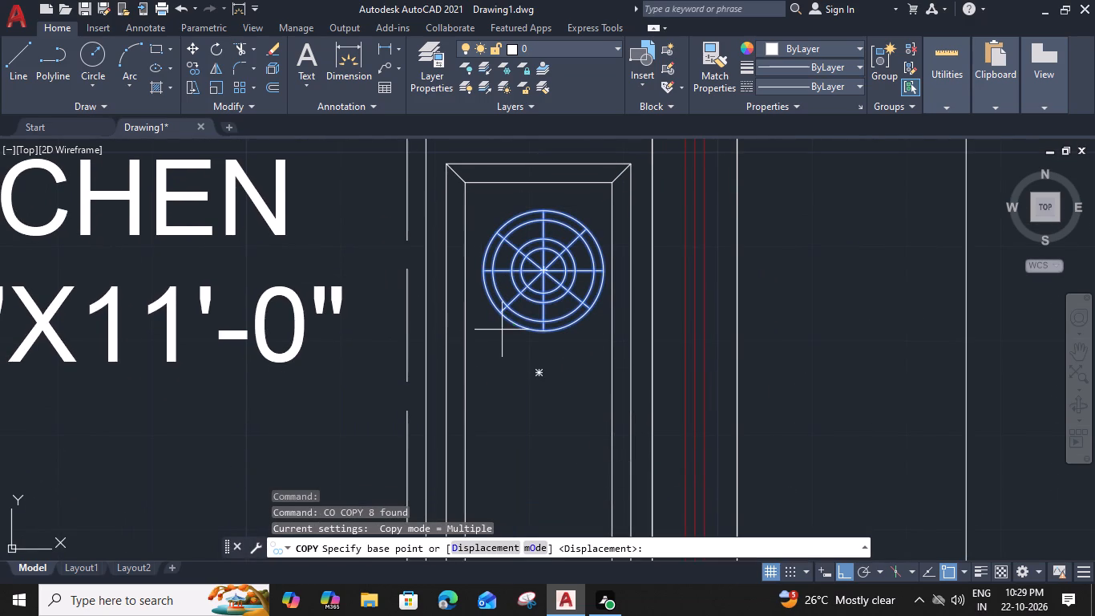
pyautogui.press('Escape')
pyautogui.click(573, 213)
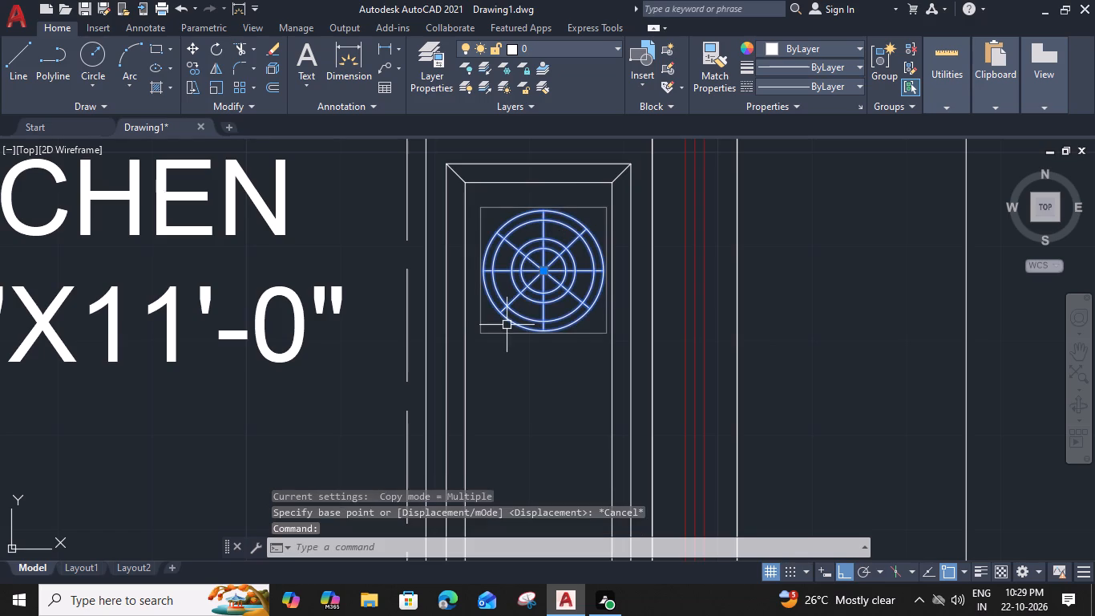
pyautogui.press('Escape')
# Draw a small knob circle level with the burner's center, in the strip between the rectangles beside the KITCHEN label.
pyautogui.write('C')
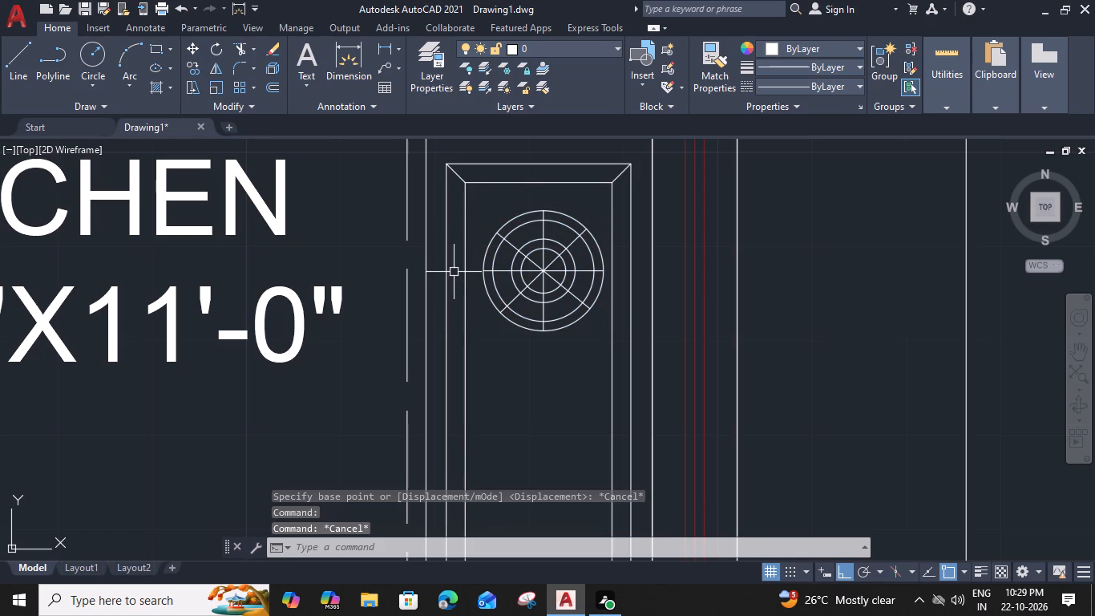
pyautogui.press('space')
pyautogui.scroll(1, 456, 271)
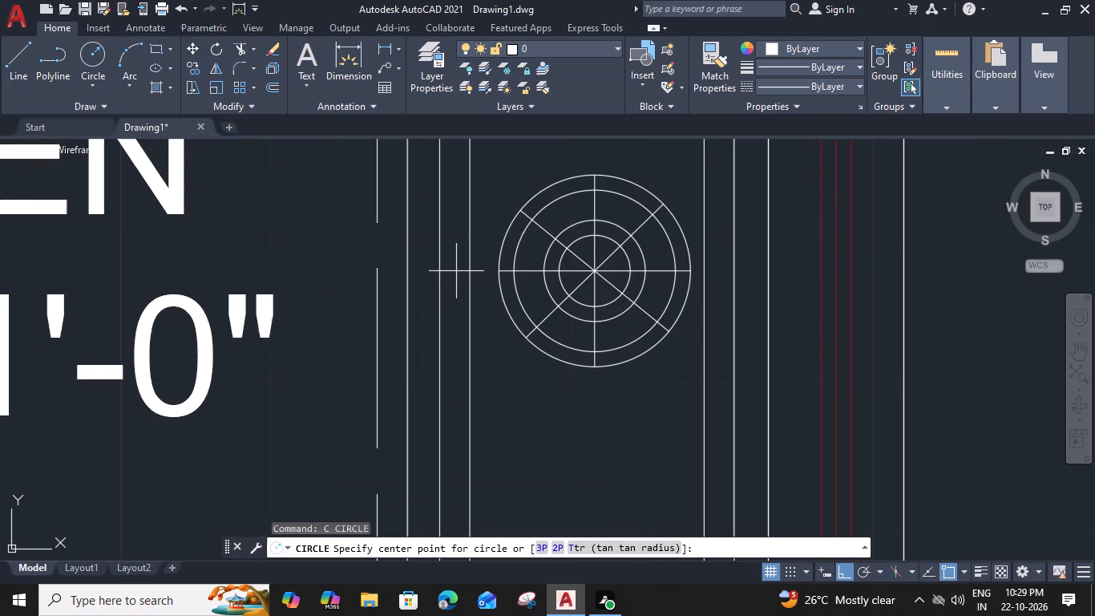
pyautogui.scroll(2, 455, 271)
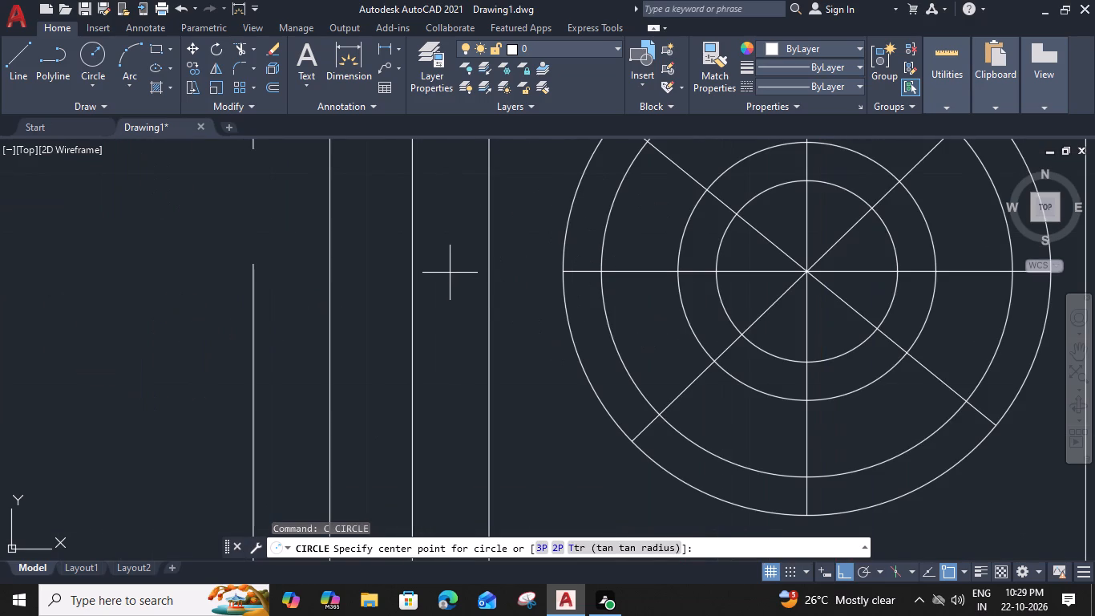
pyautogui.click(450, 273)
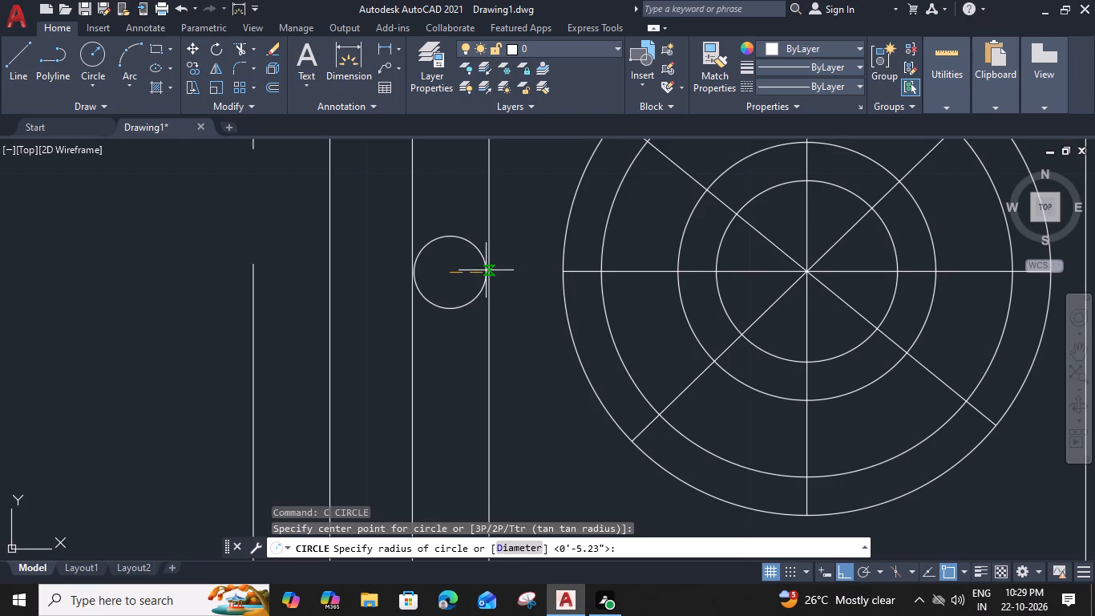
pyautogui.click(488, 274)
# Shrink the knob circle slightly so its edge meets the outer rectangle's side line and stays within the strip.
pyautogui.click(456, 309)
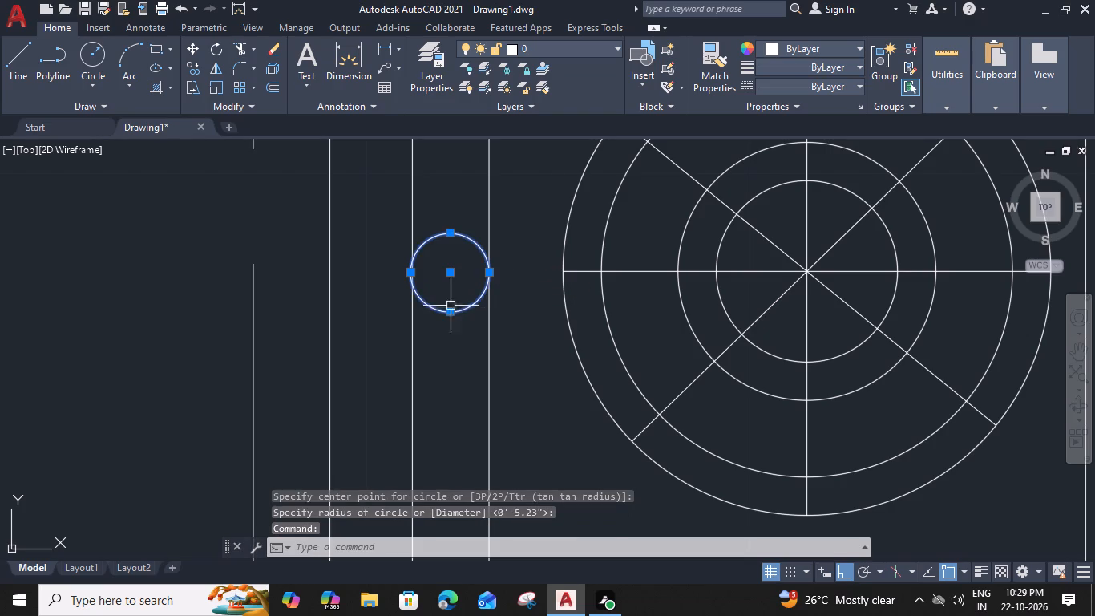
pyautogui.scroll(2, 419, 273)
pyautogui.click(395, 275)
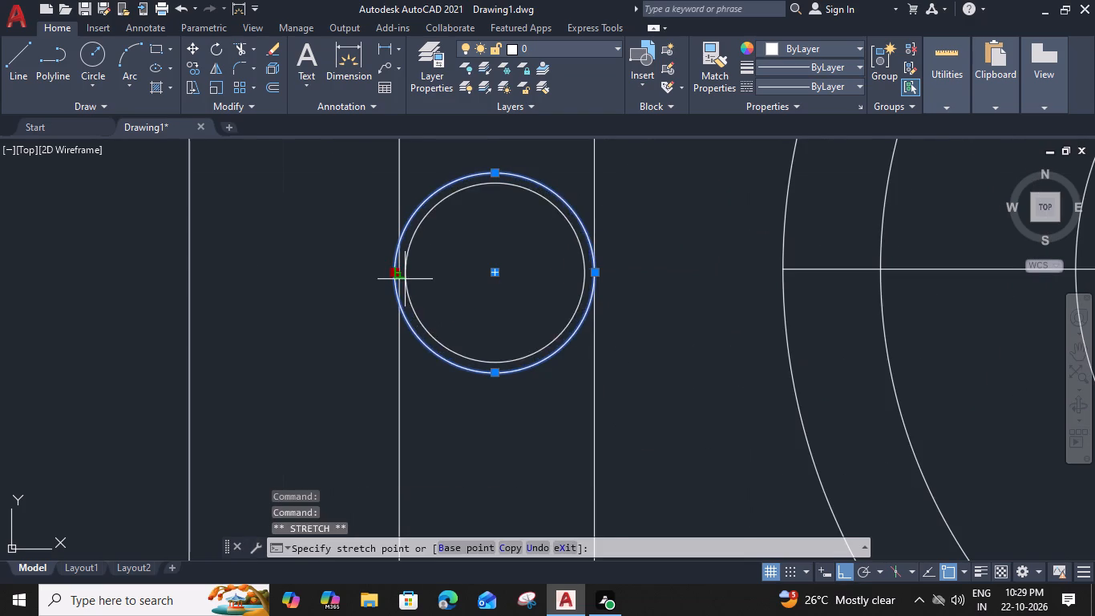
pyautogui.click(401, 277)
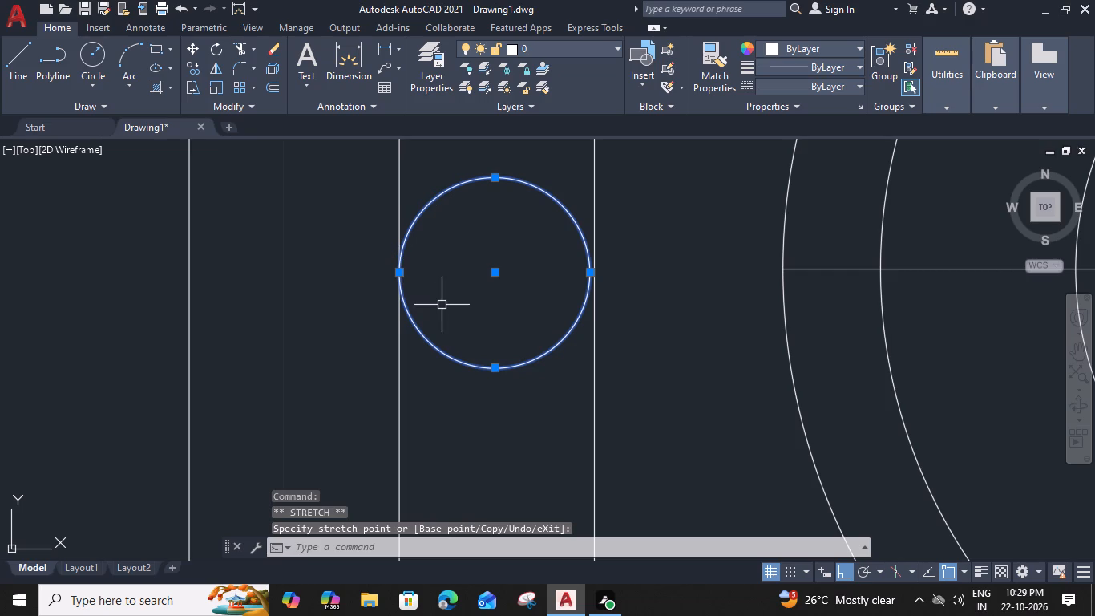
# Offset the knob circle inward by 0.6".
pyautogui.write('O')
pyautogui.press('space')
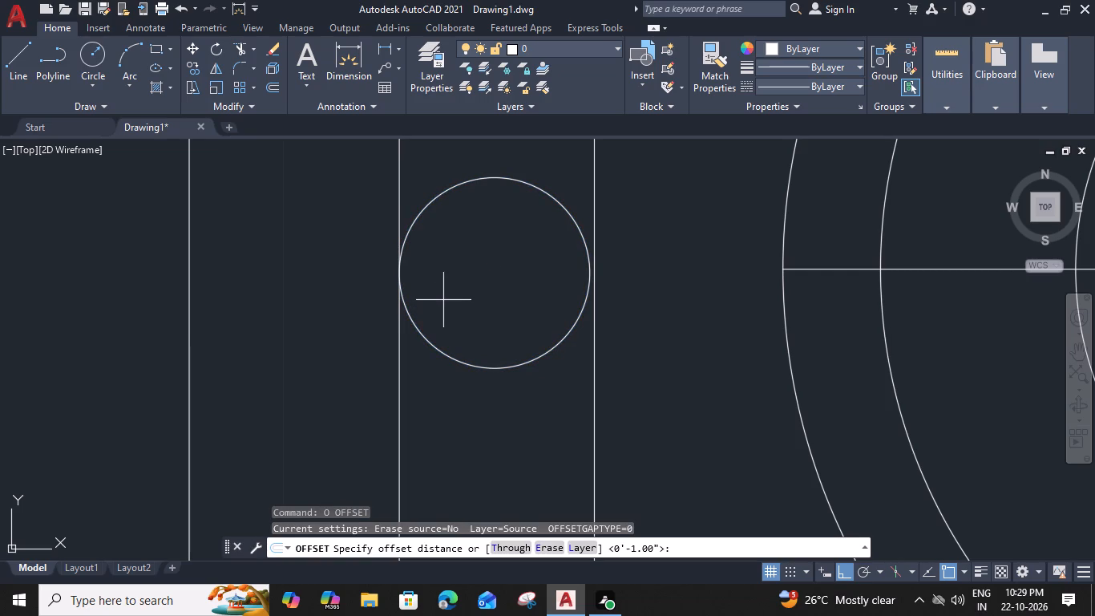
pyautogui.write('0.6')
pyautogui.hotkey('shift', '"')
pyautogui.press('Return')
pyautogui.click(493, 299)
pyautogui.press('Escape')
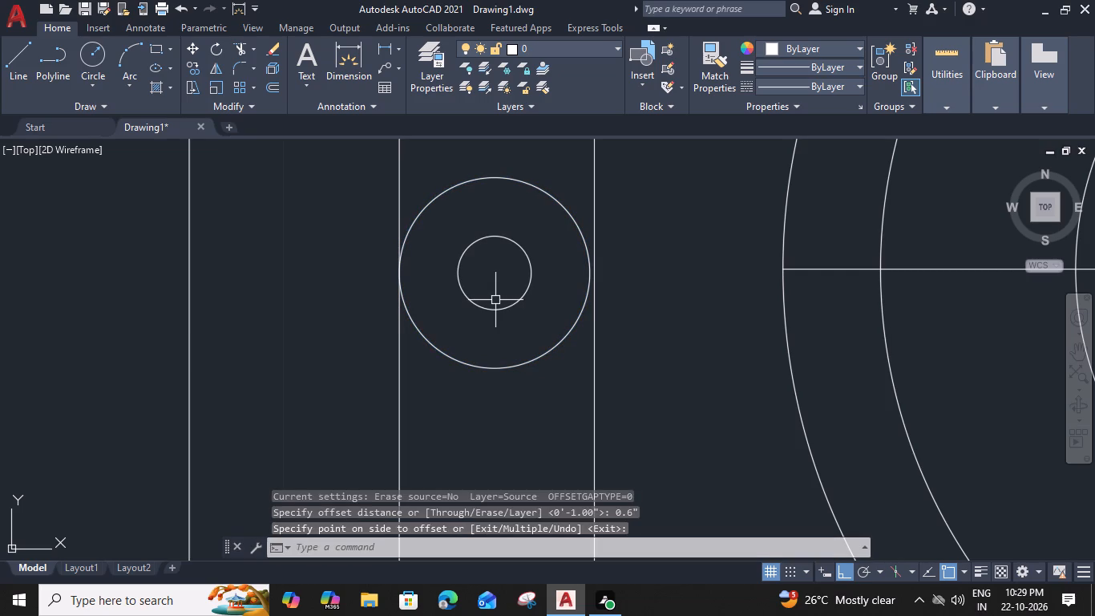
# Draw a vertical line through the knob's center, from the top to the bottom of its outer circle.
pyautogui.press('l')
pyautogui.press('space')
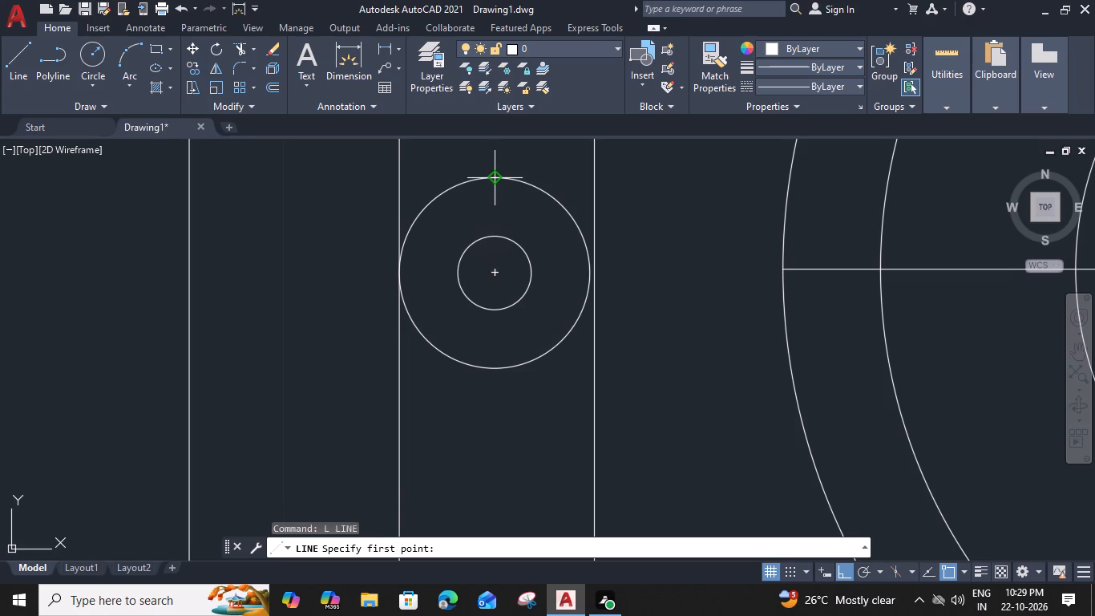
pyautogui.click(496, 179)
pyautogui.click(493, 373)
pyautogui.press('space')
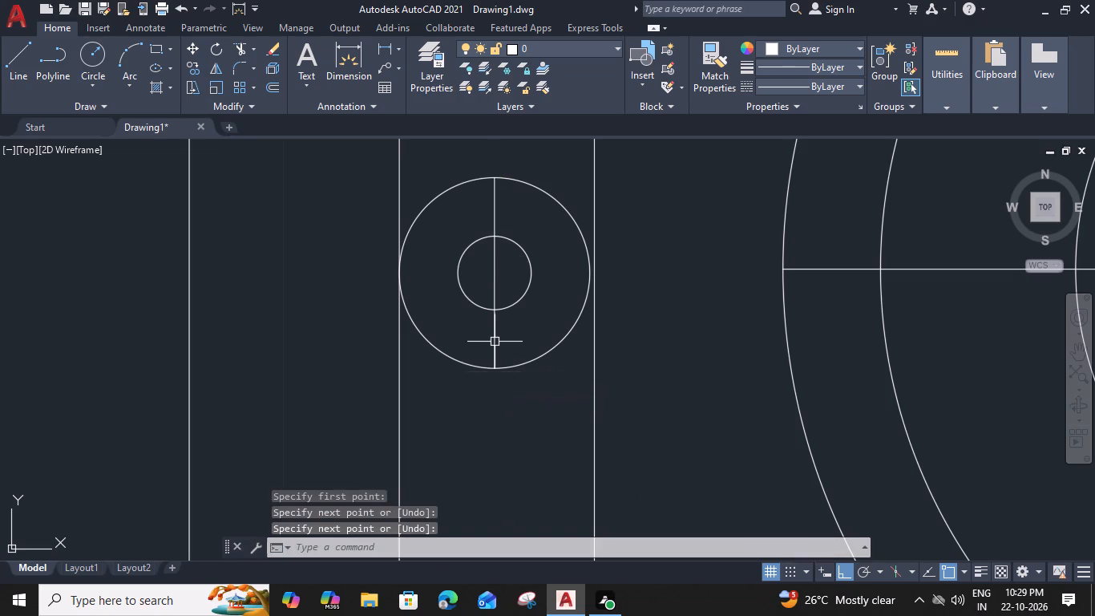
# Offset the knob's vertical center line by 0.2" to both sides.
pyautogui.click(495, 339)
pyautogui.write('O')
pyautogui.press('space')
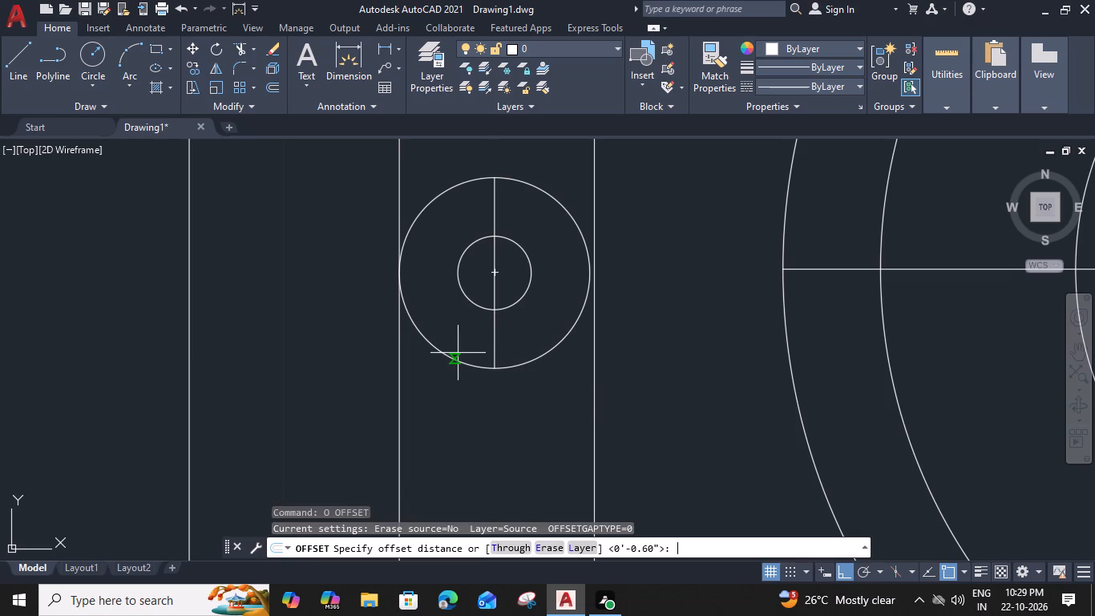
pyautogui.press('0')
pyautogui.press('.')
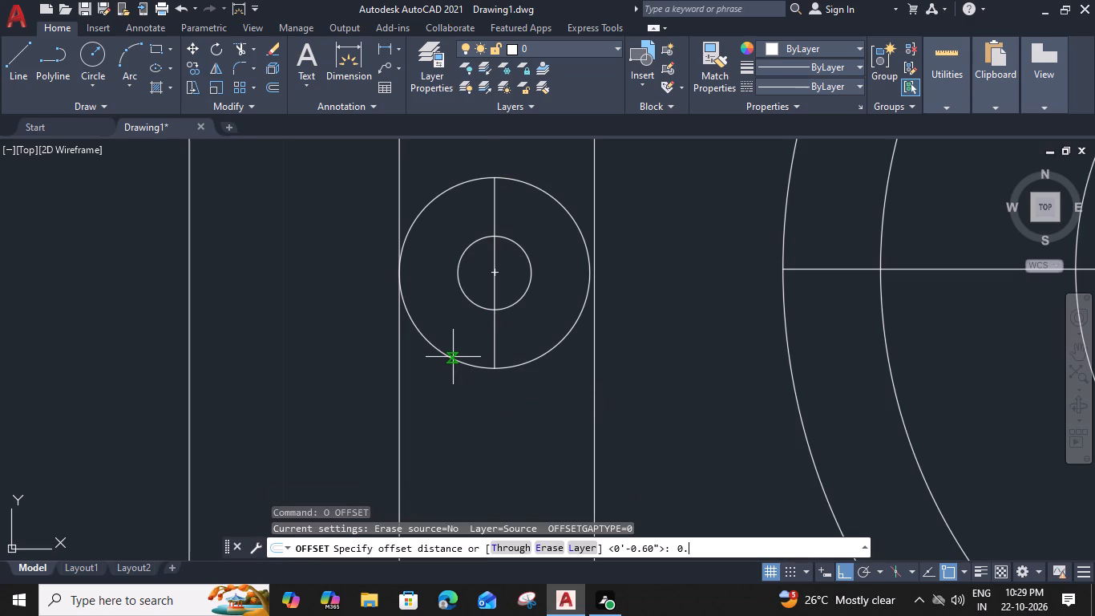
pyautogui.write('2"')
pyautogui.press('Return')
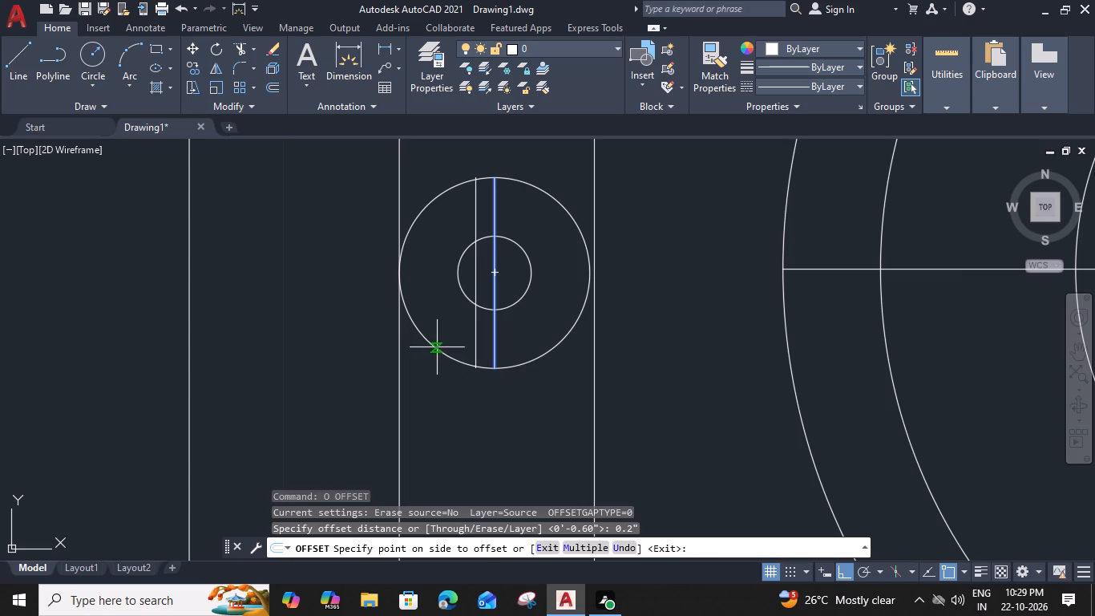
pyautogui.click(436, 347)
pyautogui.click(493, 342)
pyautogui.click(531, 349)
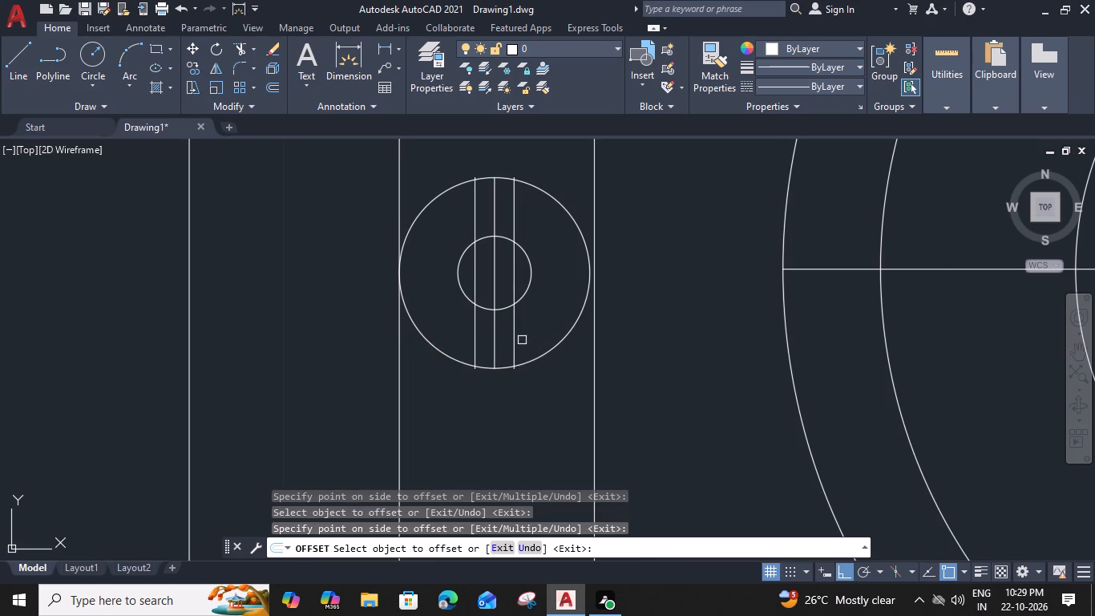
pyautogui.press('Escape')
# Delete the original center line between the two offset lines of the knob.
pyautogui.click(495, 334)
pyautogui.press('Delete')
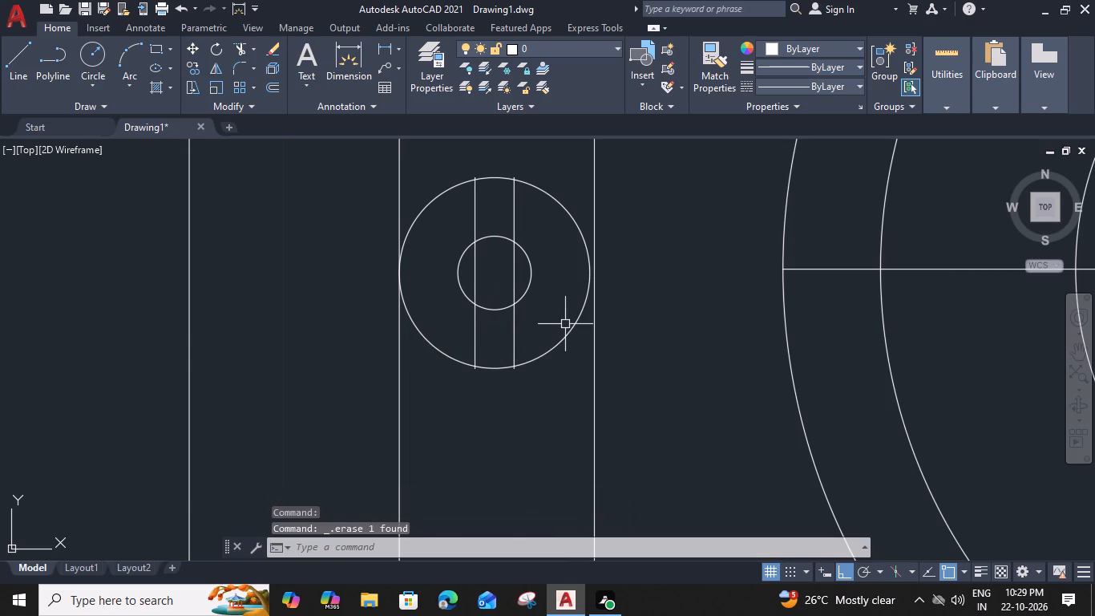
# Trim the knob's vertical lines where they overshoot the outer circle and the inner circle's arcs between them.
pyautogui.write('TR')
pyautogui.press('space')
pyautogui.scroll(2, 464, 371)
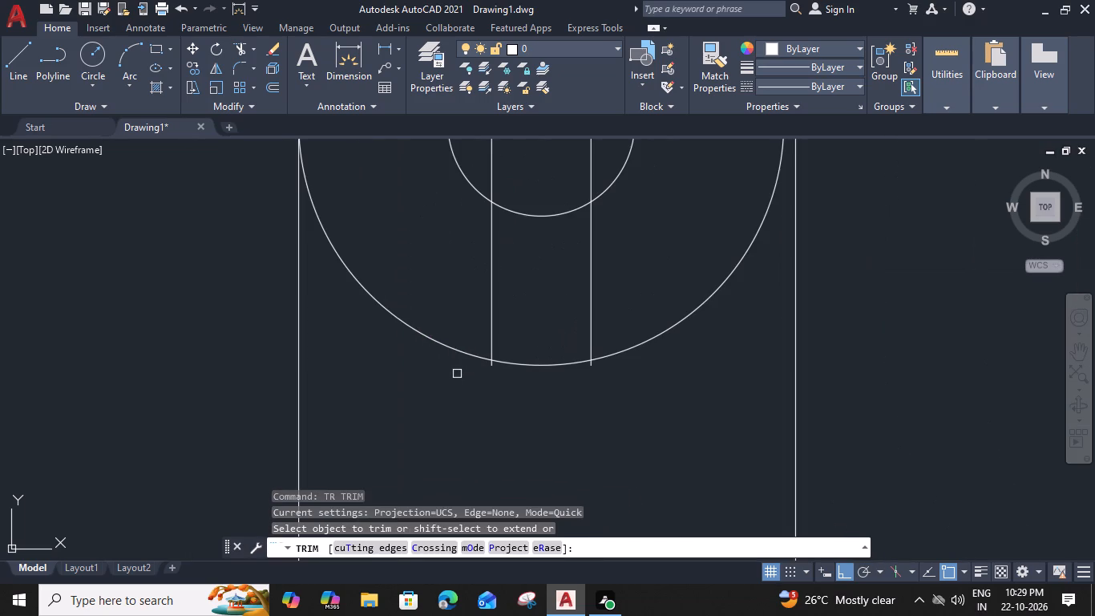
pyautogui.click(490, 369)
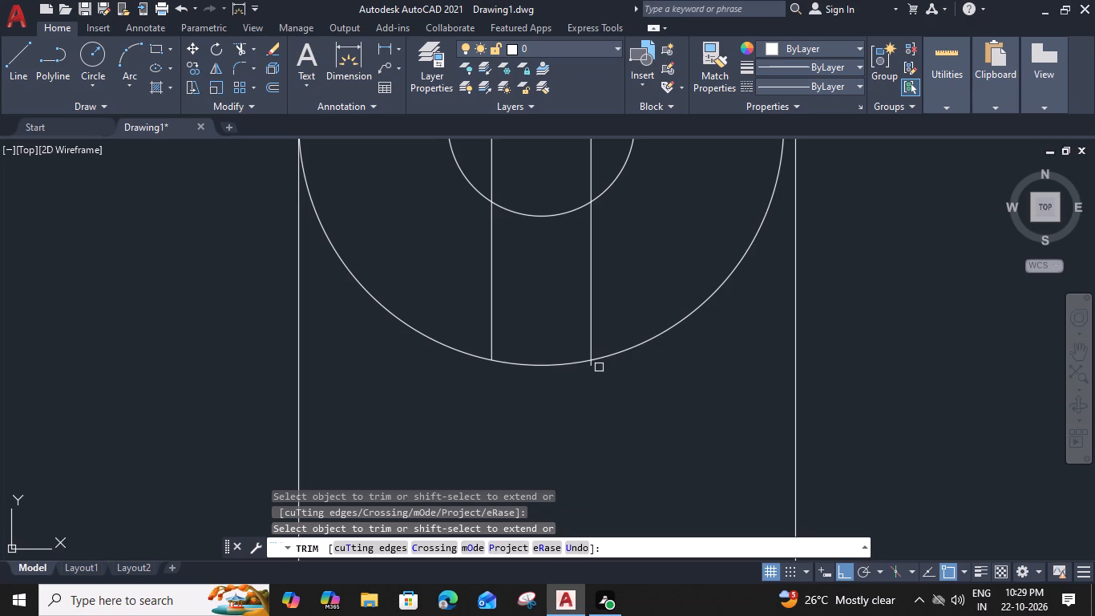
pyautogui.click(591, 367)
pyautogui.scroll(-2, 591, 367)
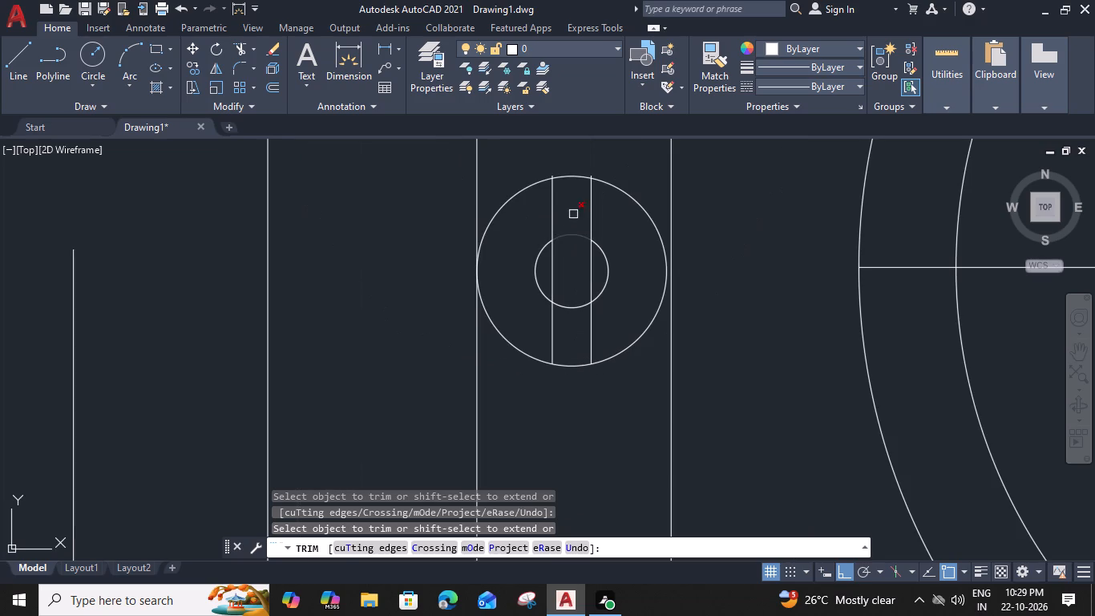
pyautogui.click(574, 209)
pyautogui.click(579, 342)
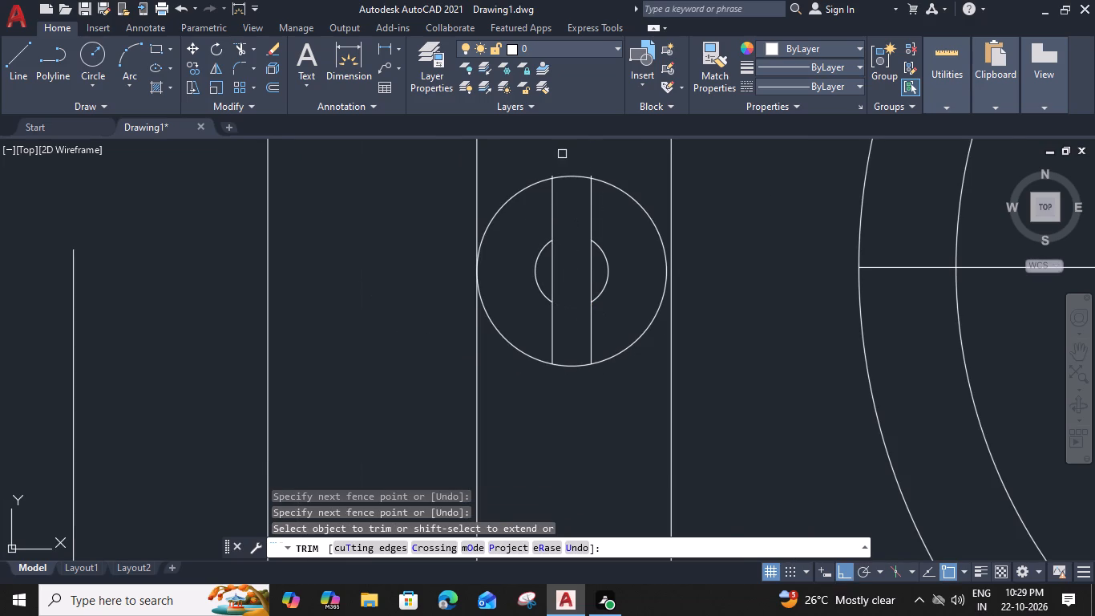
pyautogui.scroll(3, 560, 157)
pyautogui.click(529, 234)
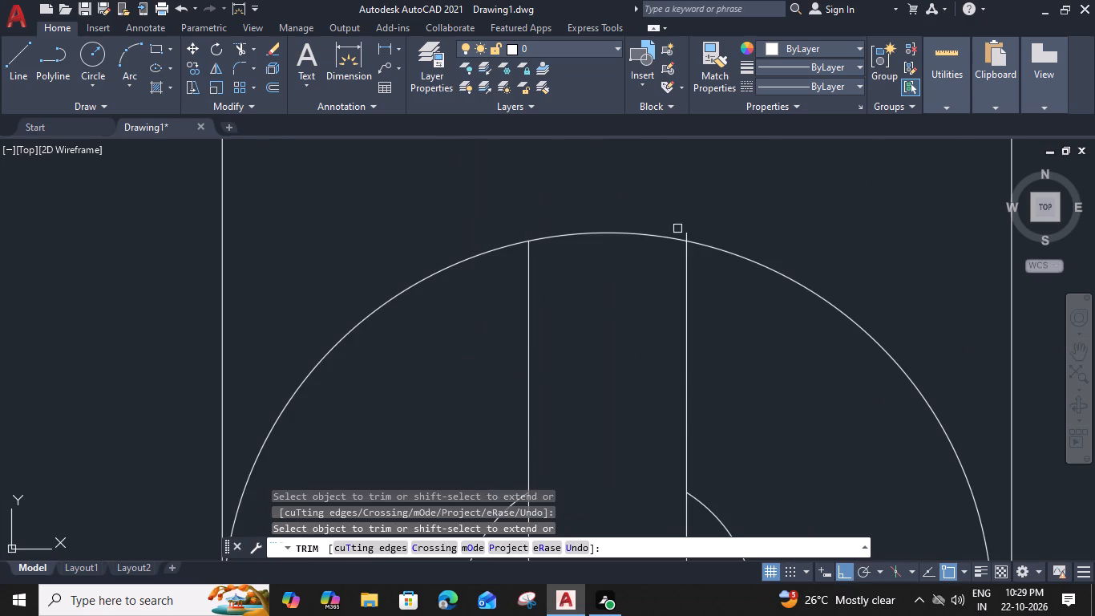
pyautogui.click(685, 230)
pyautogui.scroll(-3, 685, 230)
pyautogui.press('Escape')
# Group the knob's outer circle, arcs and two vertical lines into one object.
pyautogui.click(713, 217)
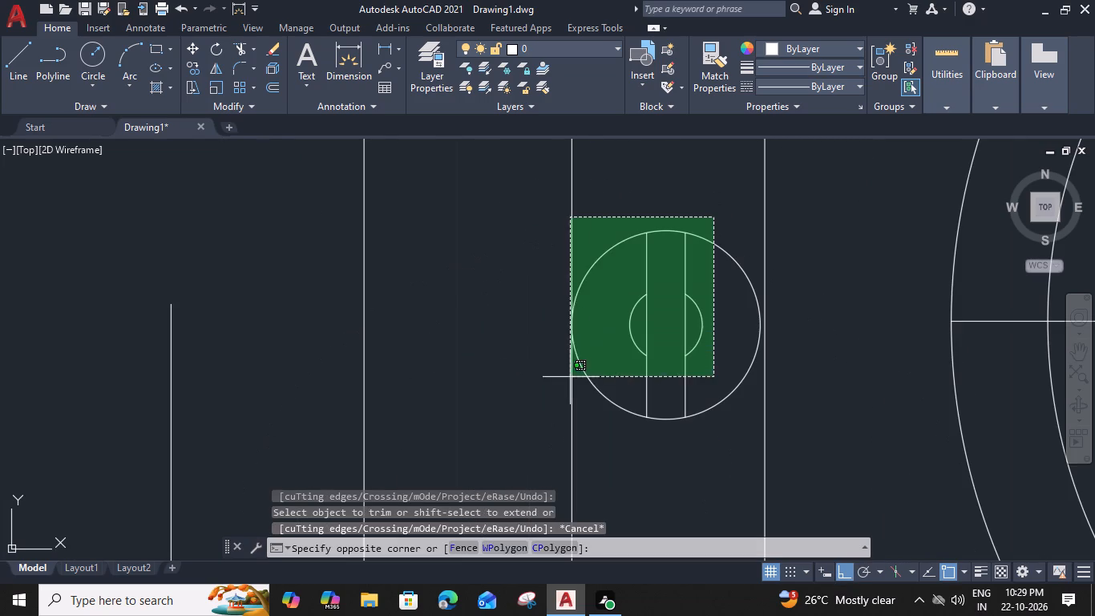
pyautogui.click(595, 456)
pyautogui.press('g')
pyautogui.press('space')
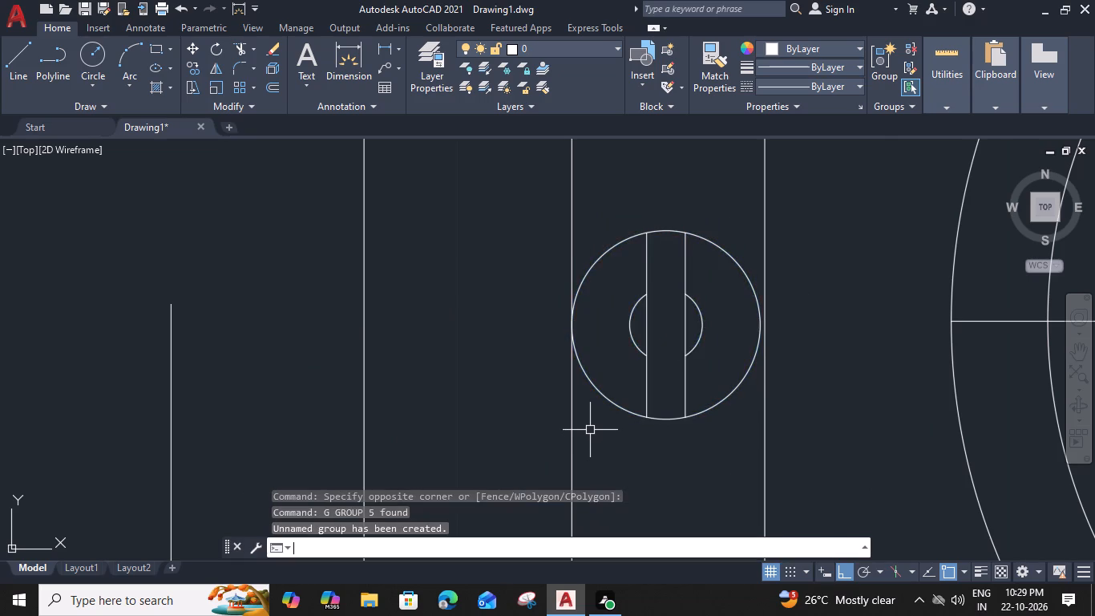
# Mirror the knob and burner groups about the stove's horizontal midline, keeping the originals.
pyautogui.scroll(-2, 592, 428)
pyautogui.click(616, 427)
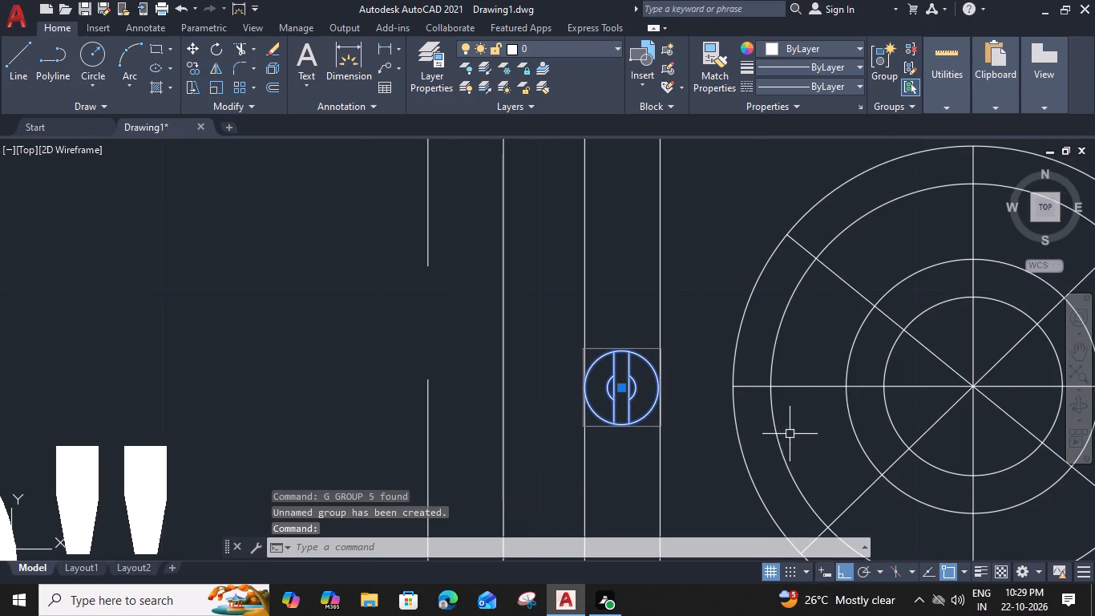
pyautogui.keyDown('shift'); pyautogui.click(781, 387); pyautogui.keyUp('shift')
pyautogui.scroll(-2, 746, 461)
pyautogui.moveTo(742, 448); pyautogui.dragTo(645, 264, button='middle')
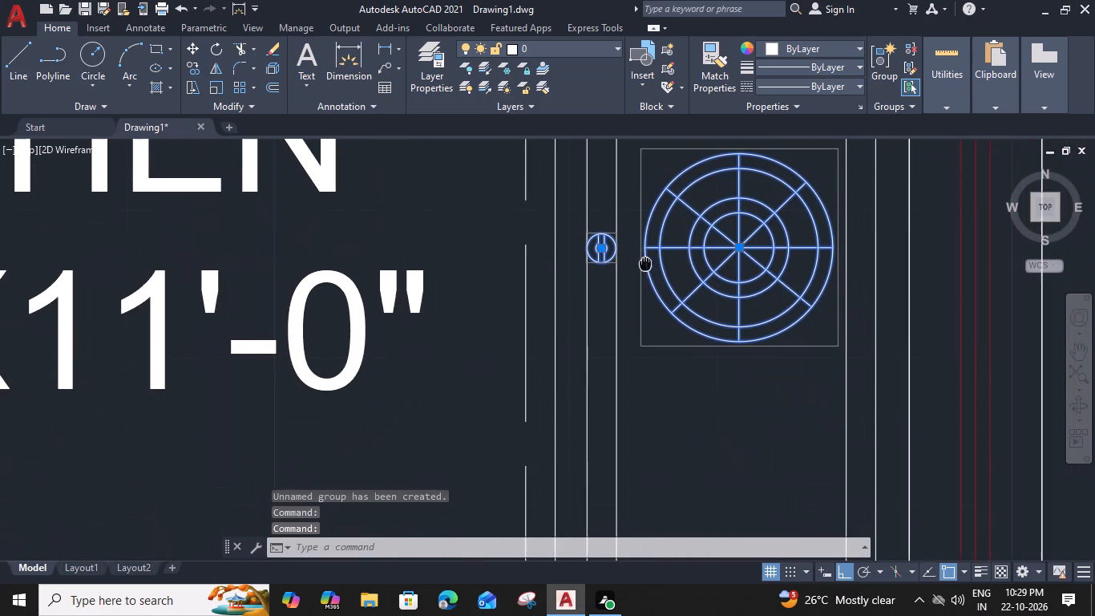
pyautogui.press('m')
pyautogui.write('I')
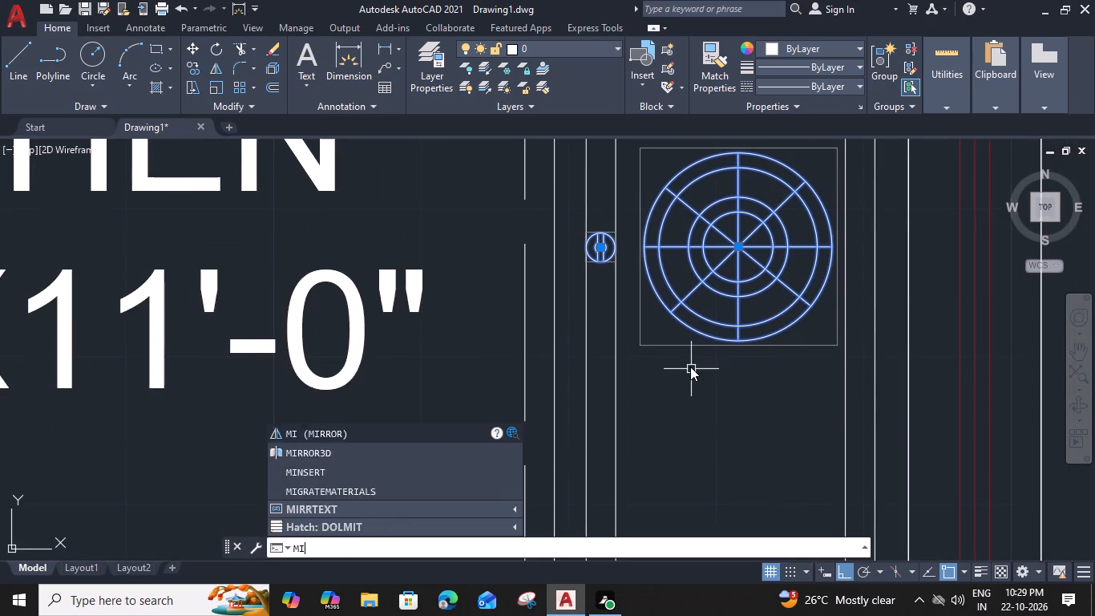
pyautogui.press('space')
pyautogui.scroll(-3, 690, 367)
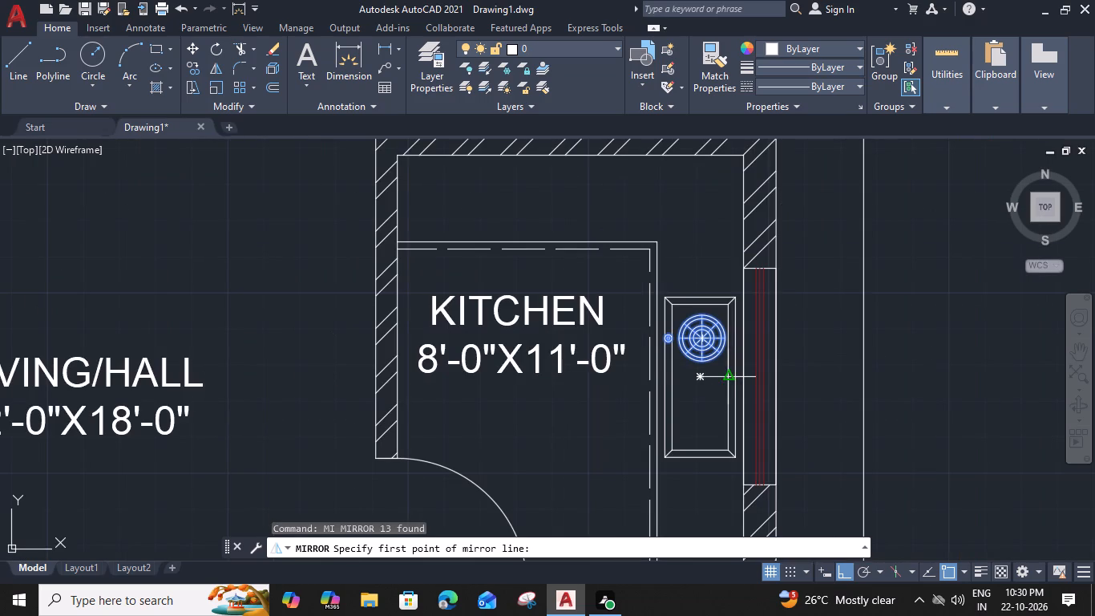
pyautogui.click(726, 375)
pyautogui.scroll(2, 672, 372)
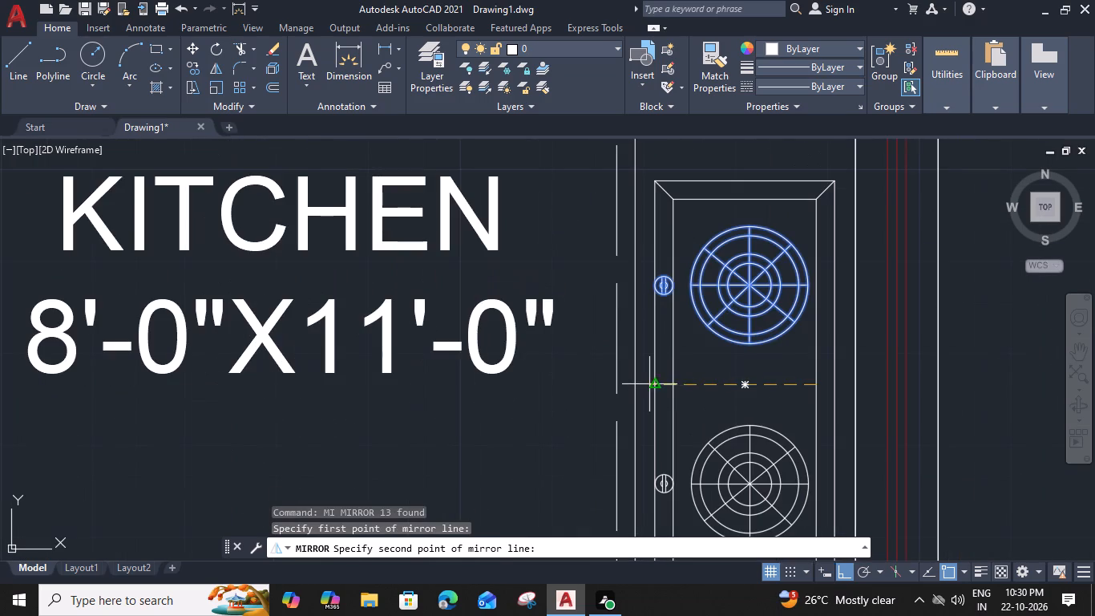
pyautogui.click(649, 384)
pyautogui.press('space')
# Copy the PORCH 13'-2"X14'-0" label straight down to the empty area below the plan.
pyautogui.scroll(-2, 649, 383)
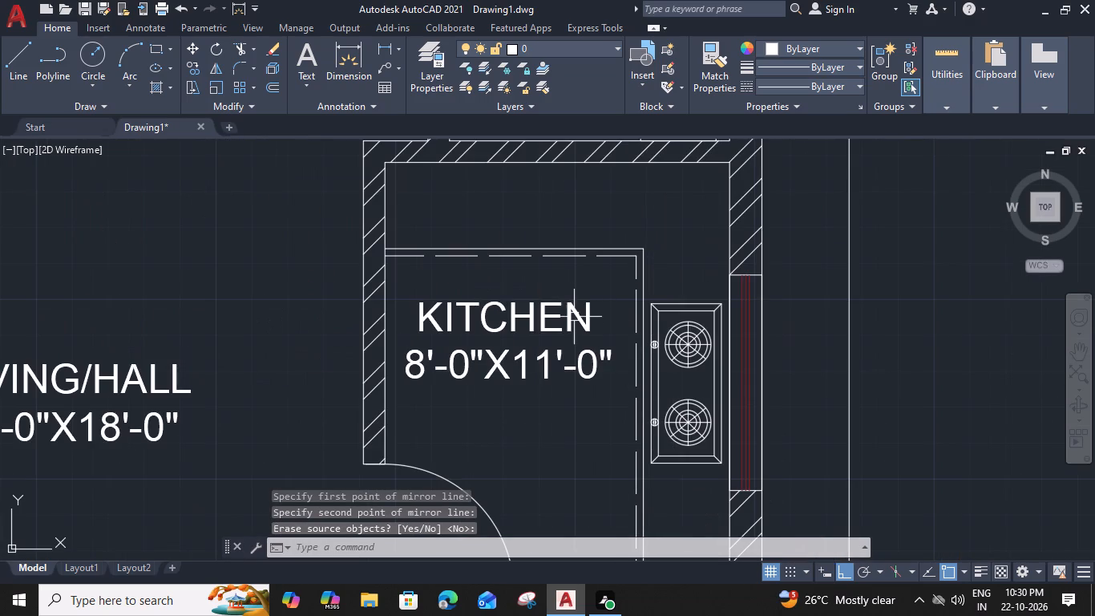
pyautogui.scroll(-2, 578, 382)
pyautogui.moveTo(542, 415); pyautogui.dragTo(548, 404, button='middle')
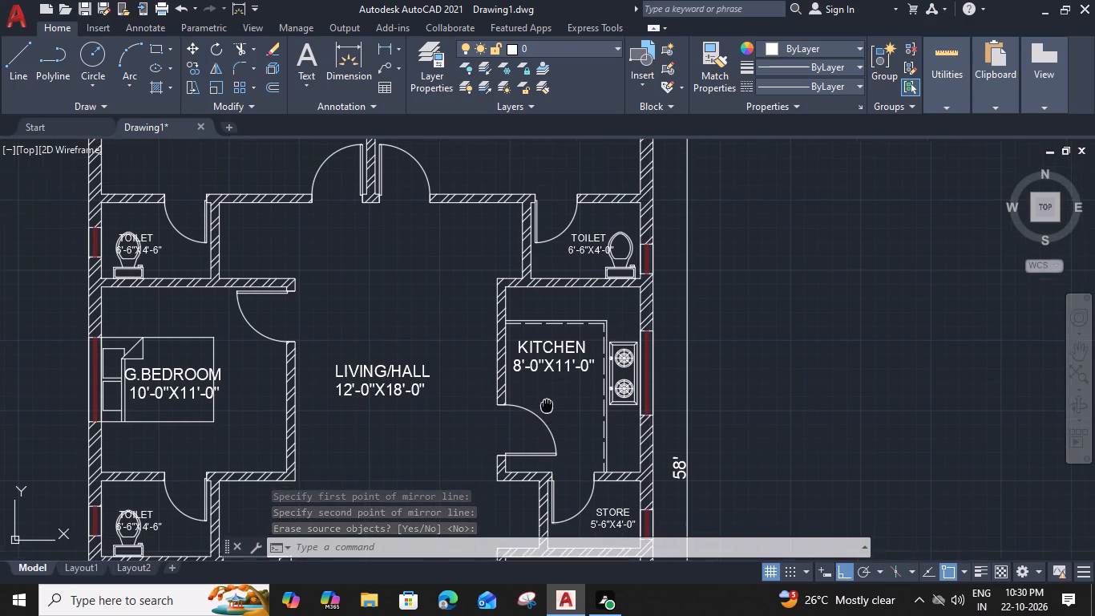
pyautogui.moveTo(548, 404); pyautogui.dragTo(643, 263, button='middle')
pyautogui.scroll(-2, 628, 282)
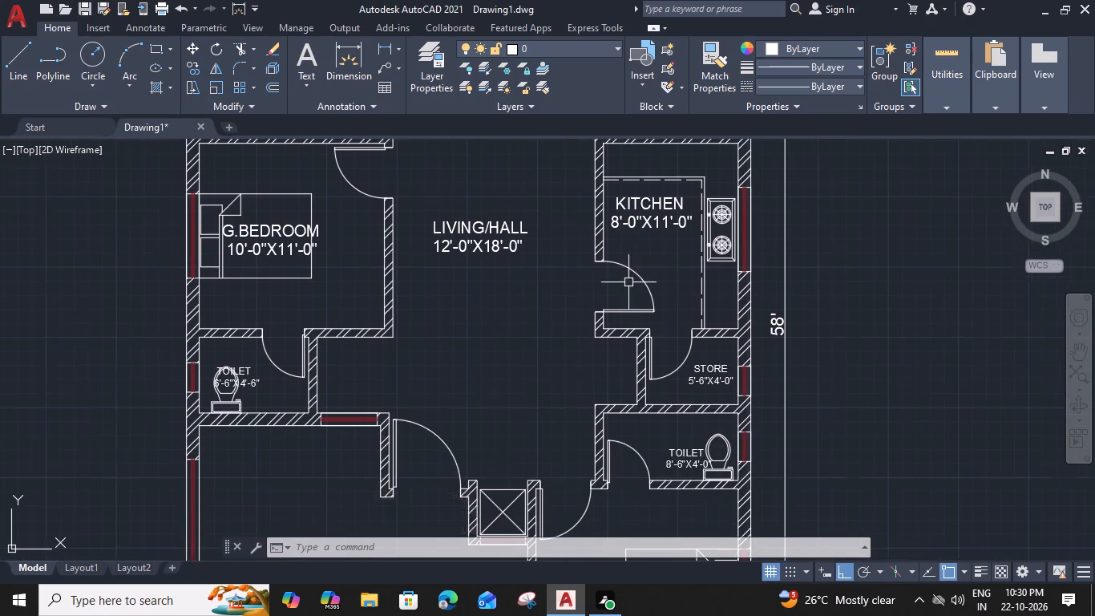
pyautogui.moveTo(588, 338); pyautogui.dragTo(610, 245, button='middle')
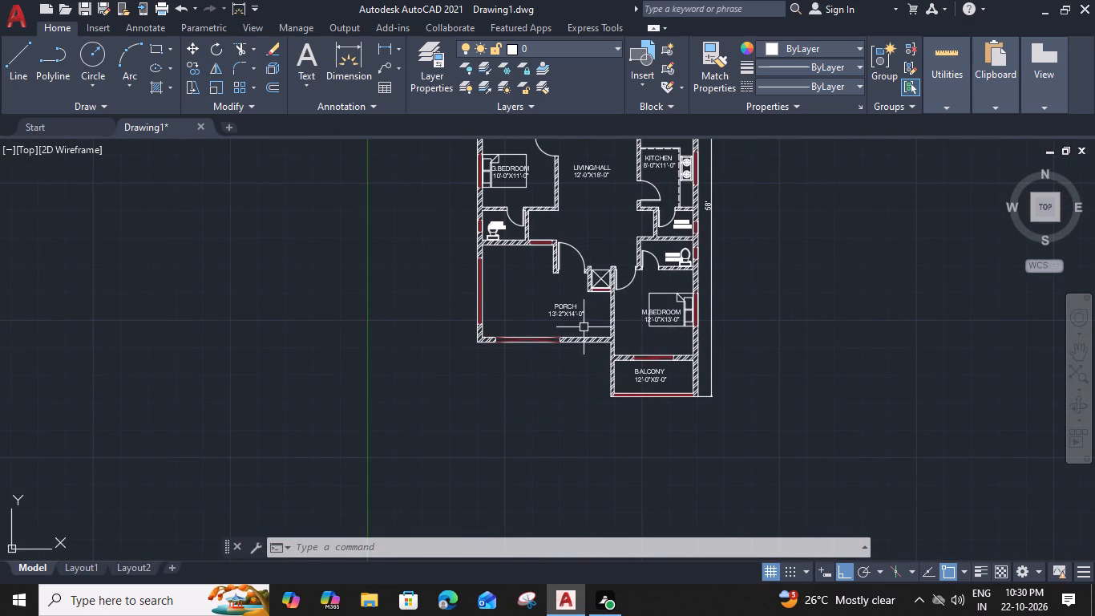
pyautogui.scroll(3, 584, 327)
pyautogui.click(491, 269)
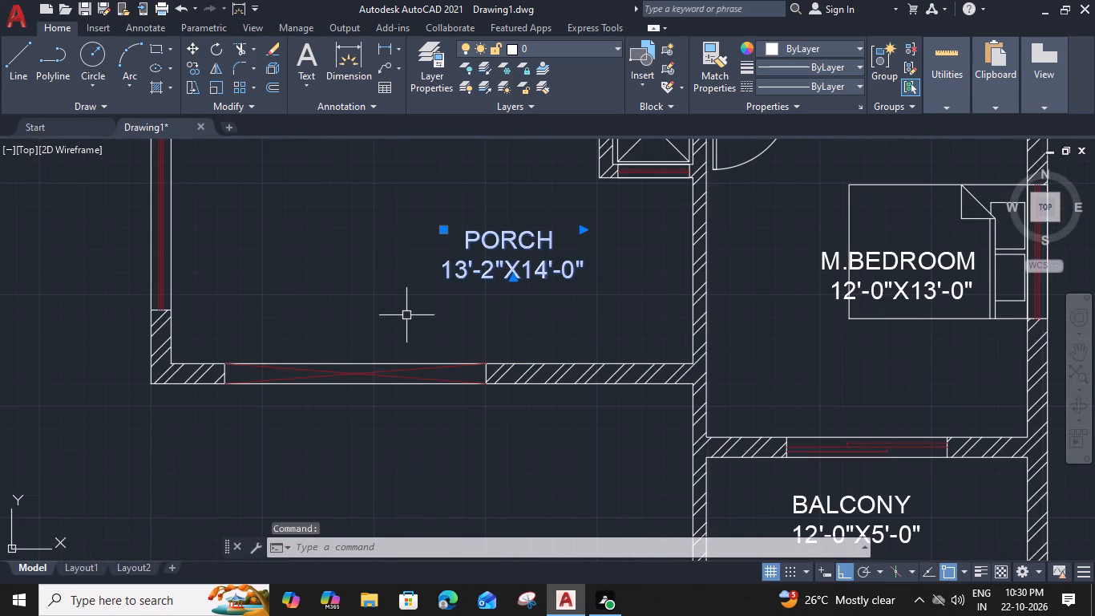
pyautogui.press('c')
pyautogui.press('o')
pyautogui.press('space')
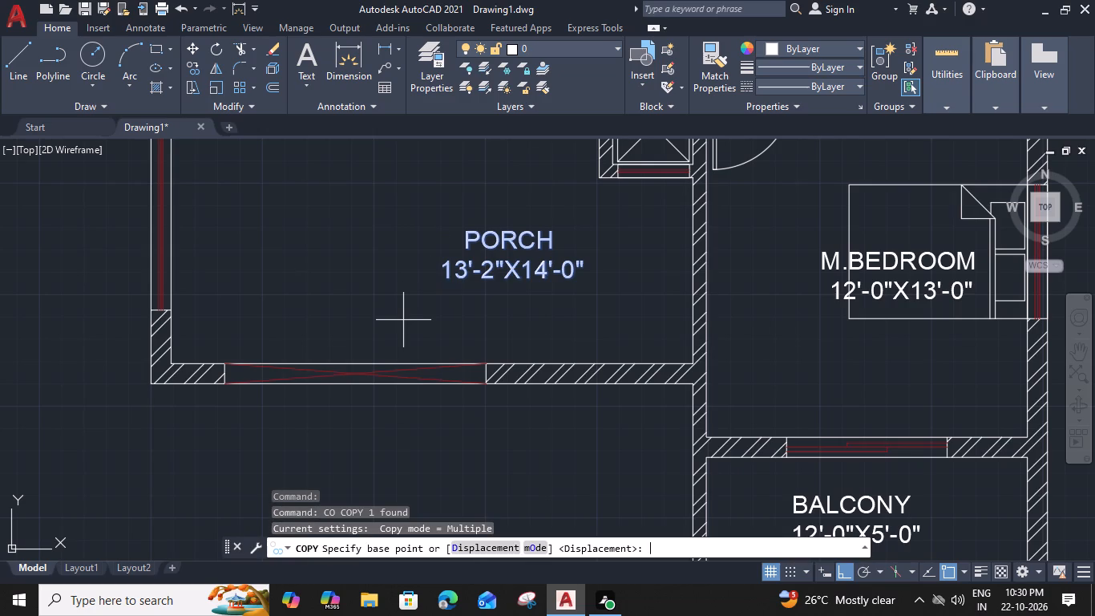
pyautogui.moveTo(449, 281); pyautogui.dragTo(446, 289)
pyautogui.moveTo(435, 460); pyautogui.dragTo(476, 297, button='middle')
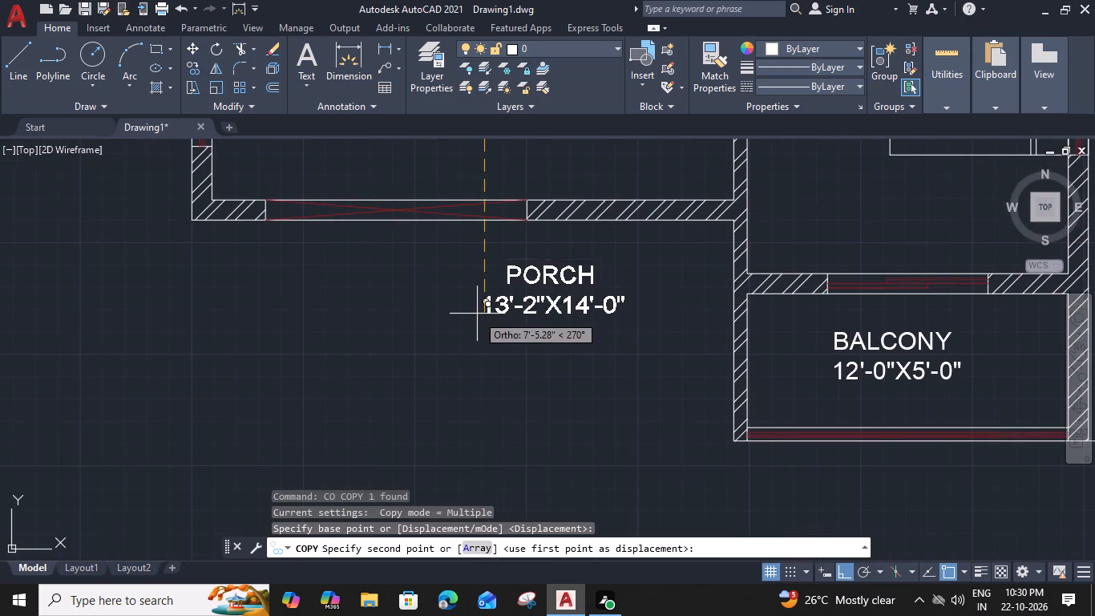
pyautogui.moveTo(481, 368); pyautogui.dragTo(482, 206, button='middle')
pyautogui.click(467, 376)
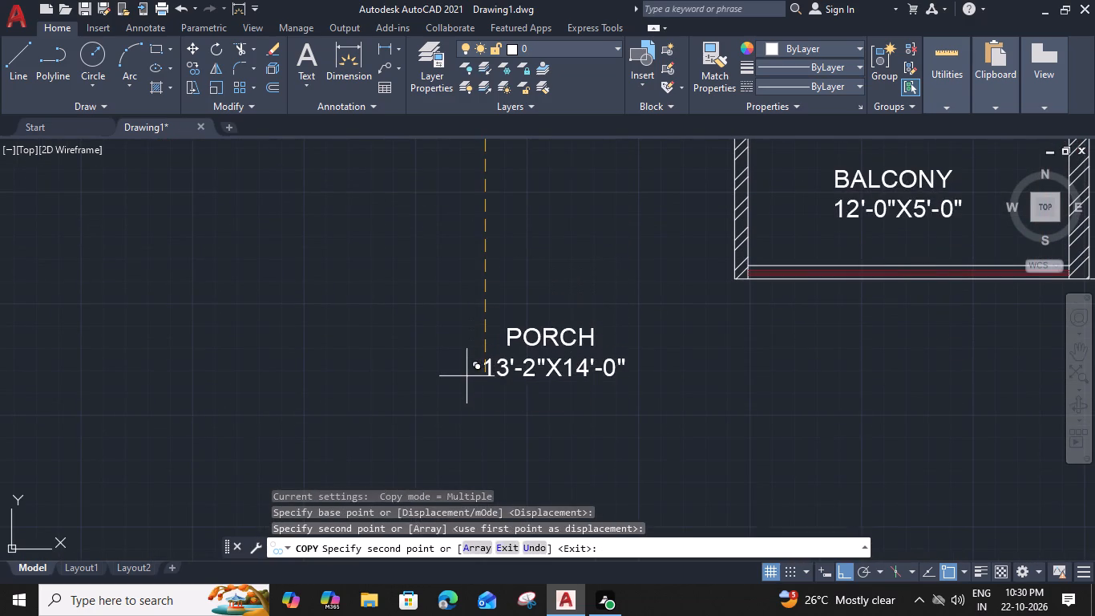
pyautogui.press('Escape')
# Widen the copied PORCH label's text box below the plan and set all its text to a height of 1'.
pyautogui.doubleClick(514, 343)
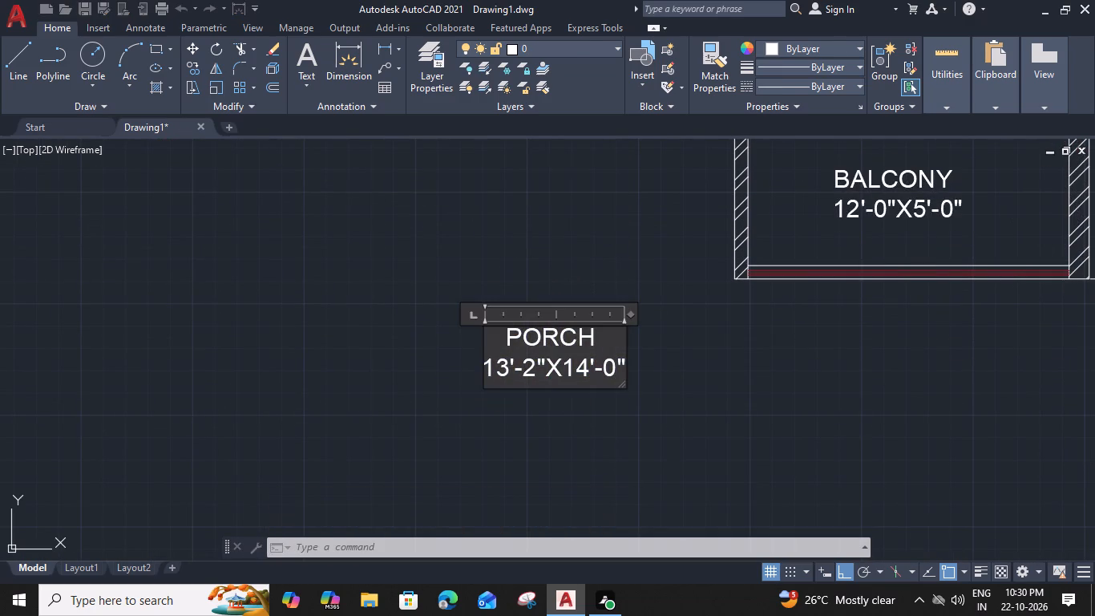
pyautogui.moveTo(632, 312); pyautogui.dragTo(738, 306)
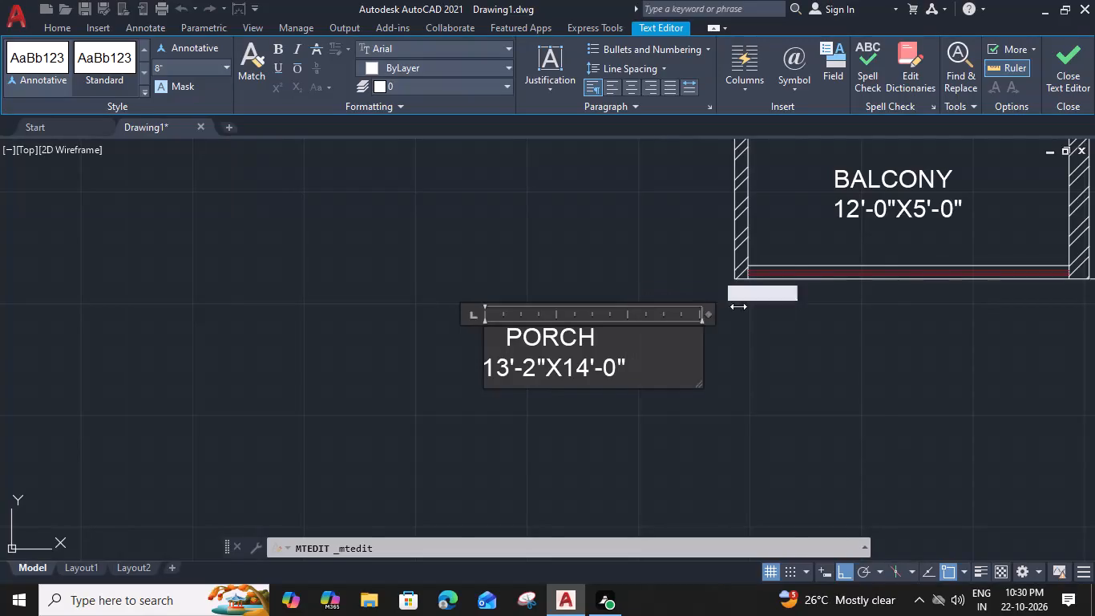
pyautogui.moveTo(738, 306); pyautogui.dragTo(936, 302)
pyautogui.moveTo(632, 359); pyautogui.dragTo(403, 296)
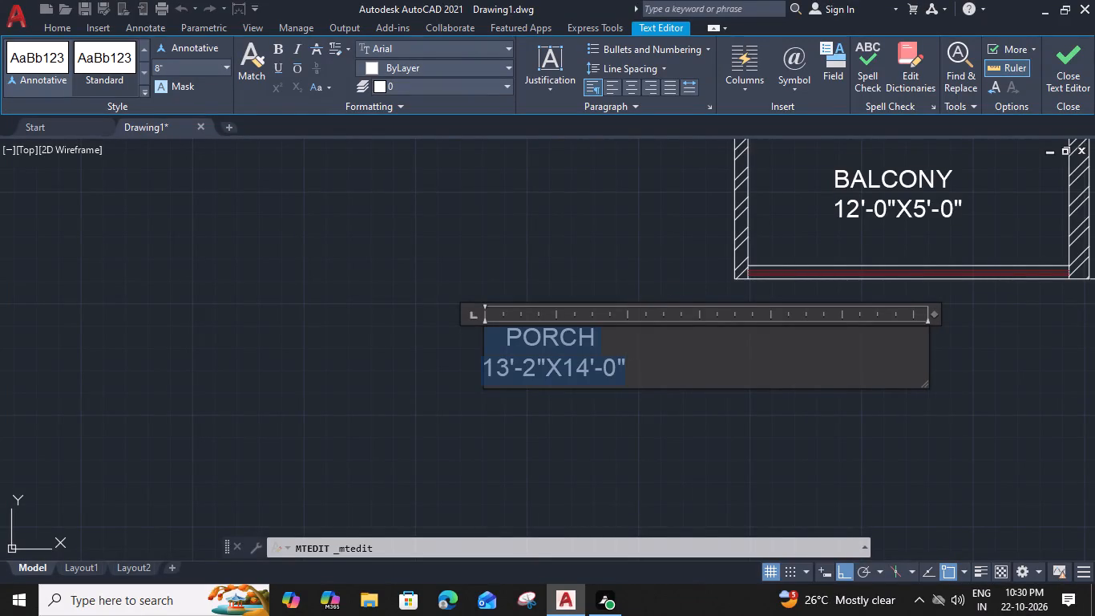
pyautogui.moveTo(403, 296); pyautogui.dragTo(350, 248)
pyautogui.click(165, 61)
pyautogui.press('1')
pyautogui.write("'")
pyautogui.press('space')
pyautogui.press('Return')
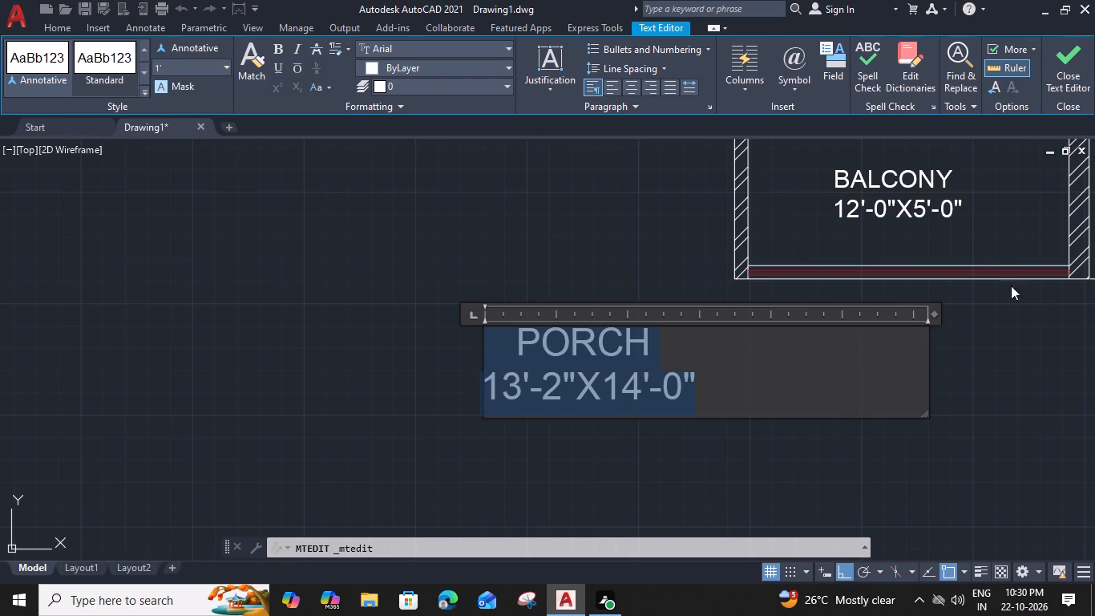
pyautogui.scroll(-1, 939, 314)
pyautogui.moveTo(936, 310); pyautogui.dragTo(975, 312)
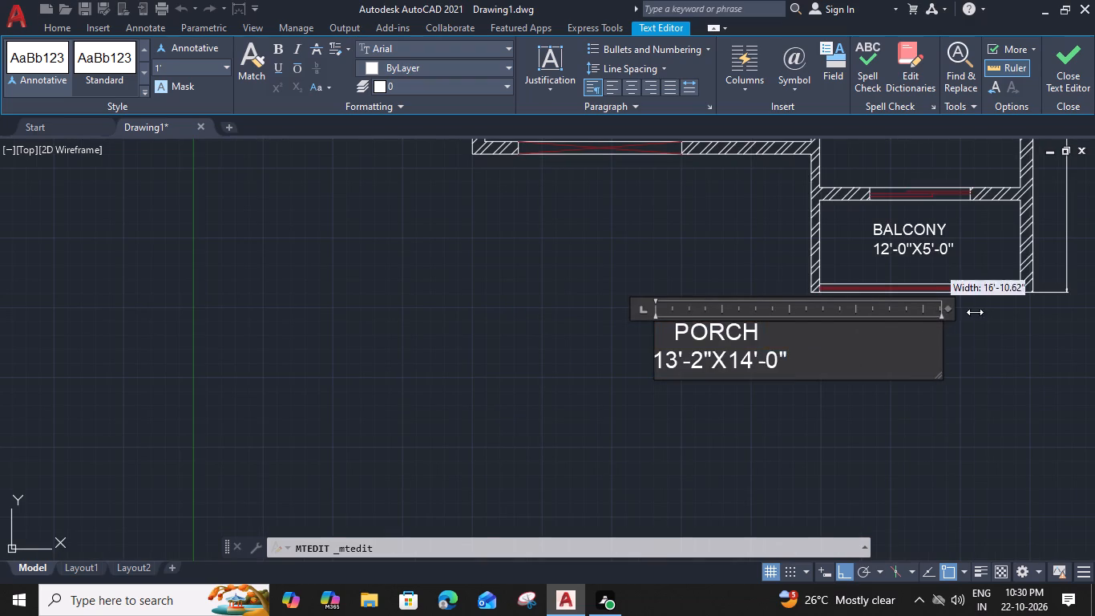
pyautogui.moveTo(975, 312); pyautogui.dragTo(988, 310)
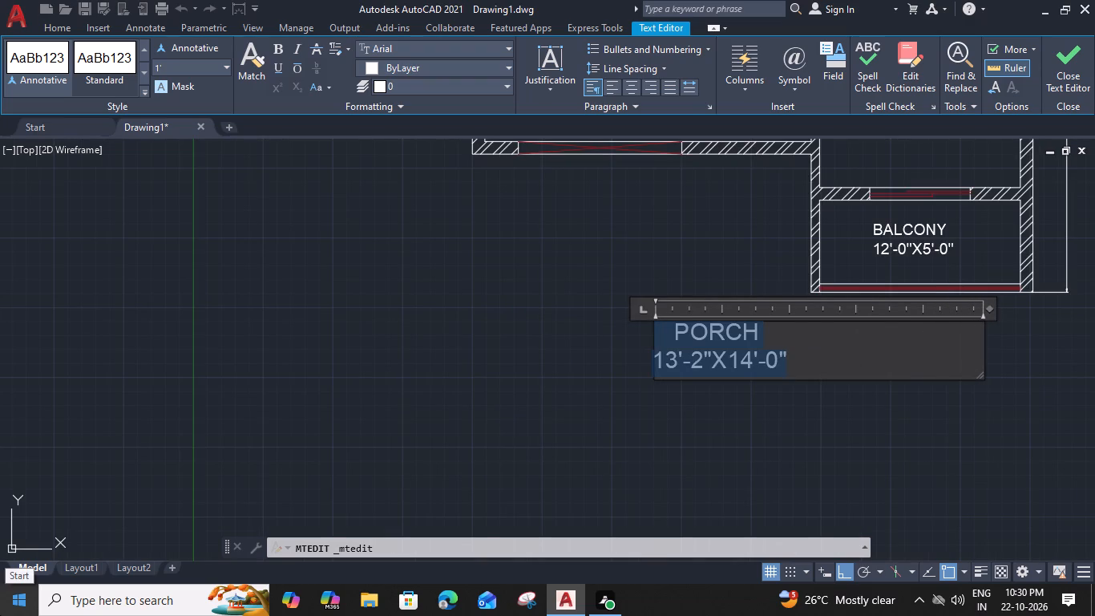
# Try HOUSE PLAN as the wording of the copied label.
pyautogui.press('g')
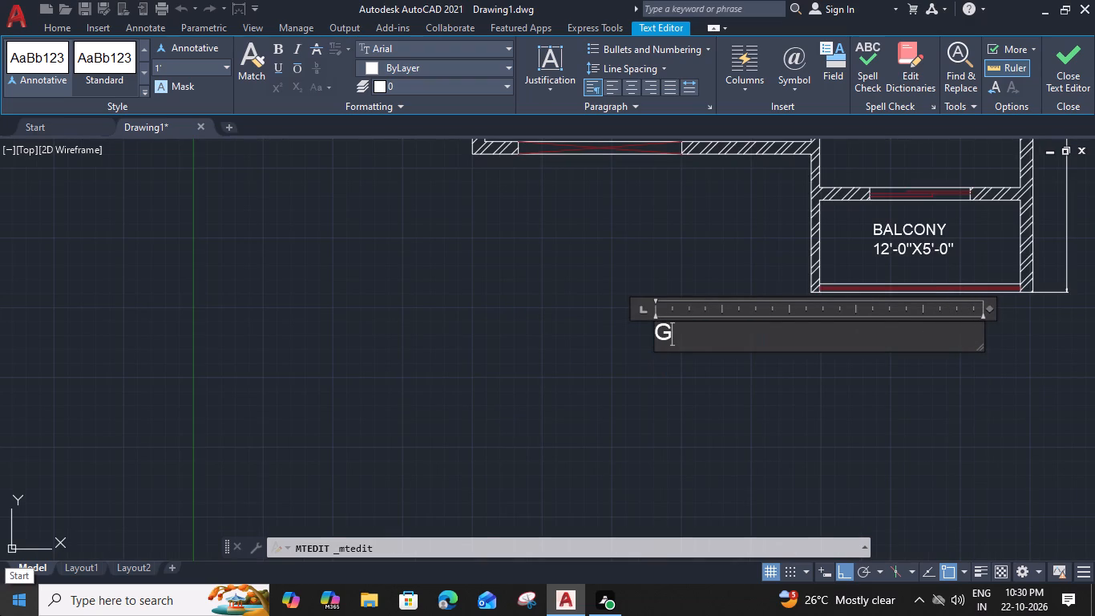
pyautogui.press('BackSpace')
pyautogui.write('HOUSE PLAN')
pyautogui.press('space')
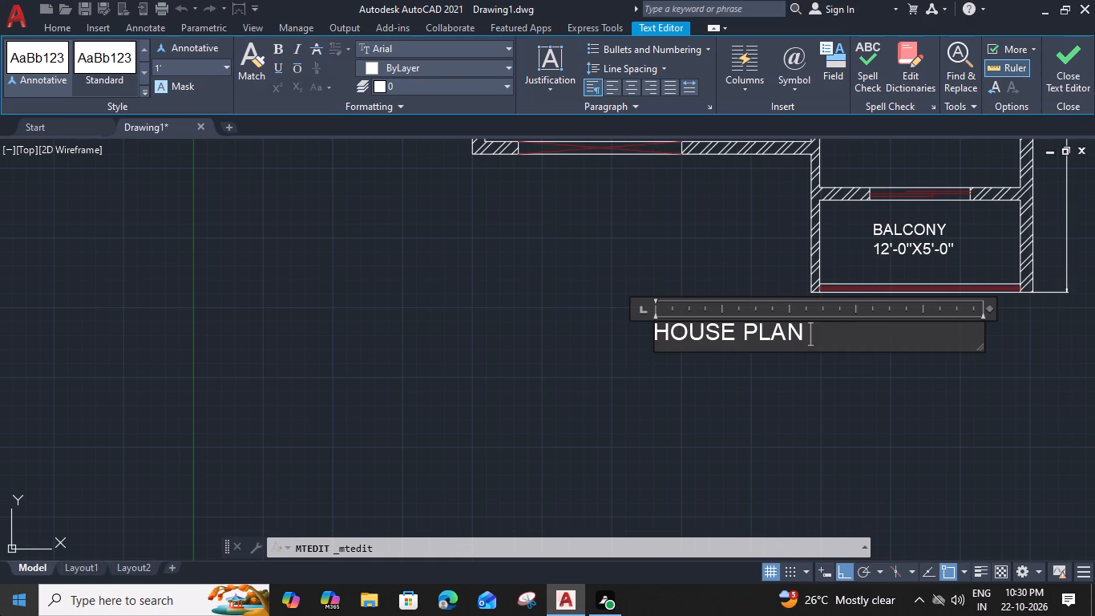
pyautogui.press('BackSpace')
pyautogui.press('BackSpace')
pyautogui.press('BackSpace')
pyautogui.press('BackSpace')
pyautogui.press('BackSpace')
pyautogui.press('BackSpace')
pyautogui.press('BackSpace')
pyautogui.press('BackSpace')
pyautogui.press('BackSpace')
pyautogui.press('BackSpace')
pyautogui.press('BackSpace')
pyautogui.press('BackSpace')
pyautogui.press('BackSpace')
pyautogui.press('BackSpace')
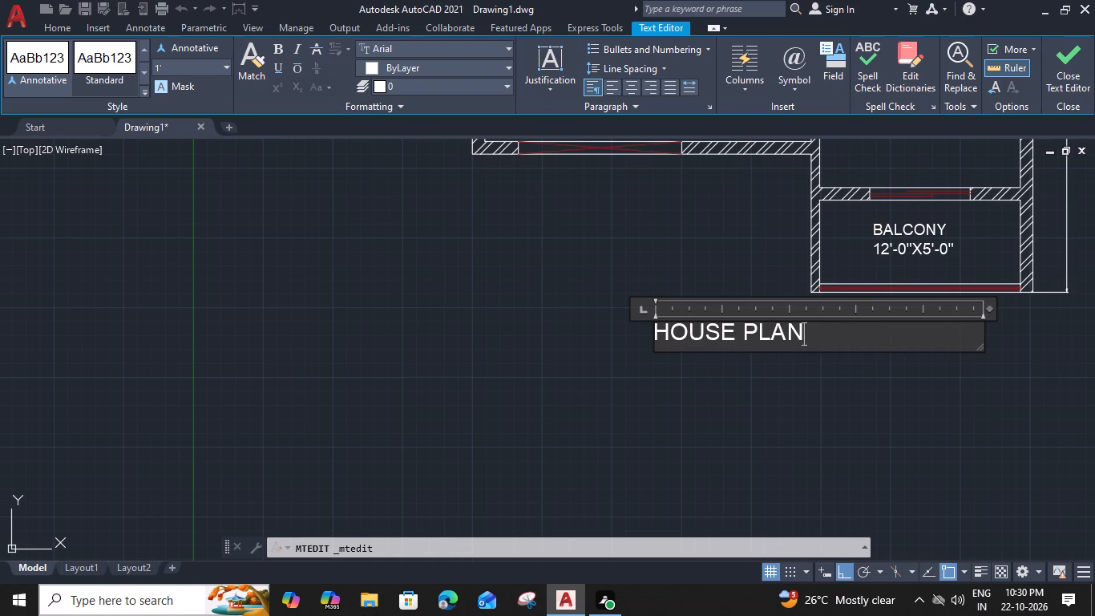
# Enter GROUND FLOOR HOUSE PLAN as the copied label's text and widen its text box to fit on one line.
pyautogui.write('GROUND FLOO')
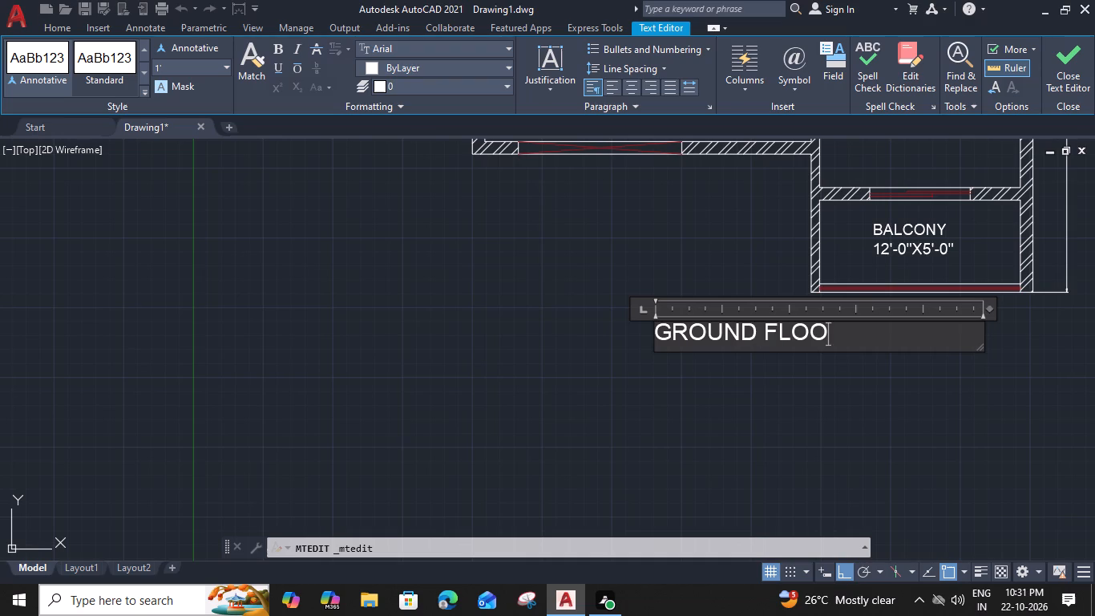
pyautogui.write('R')
pyautogui.press('space')
pyautogui.write('HOUSE')
pyautogui.press('space')
pyautogui.write('PLAN')
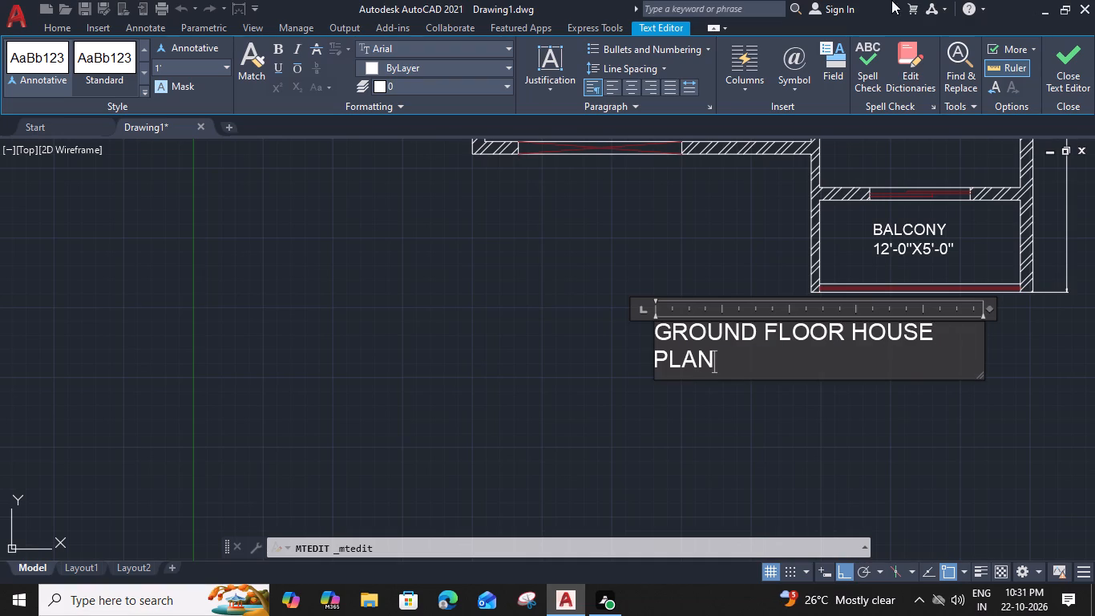
pyautogui.moveTo(1009, 350); pyautogui.dragTo(1004, 346, button='middle')
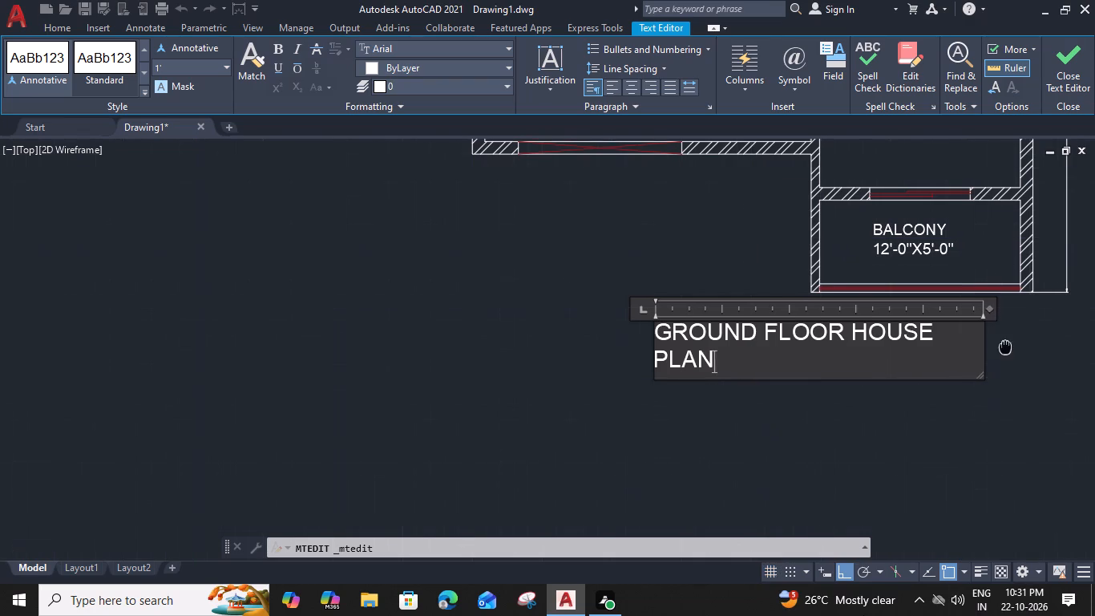
pyautogui.moveTo(1004, 346); pyautogui.dragTo(922, 354, button='middle')
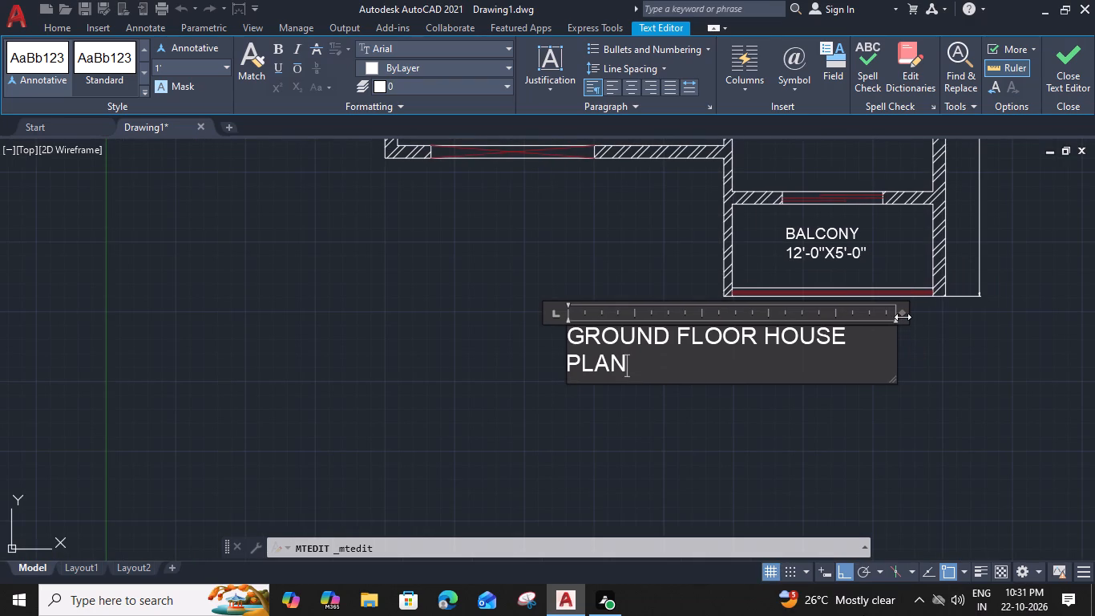
pyautogui.moveTo(903, 317); pyautogui.dragTo(934, 310)
pyautogui.click(848, 416)
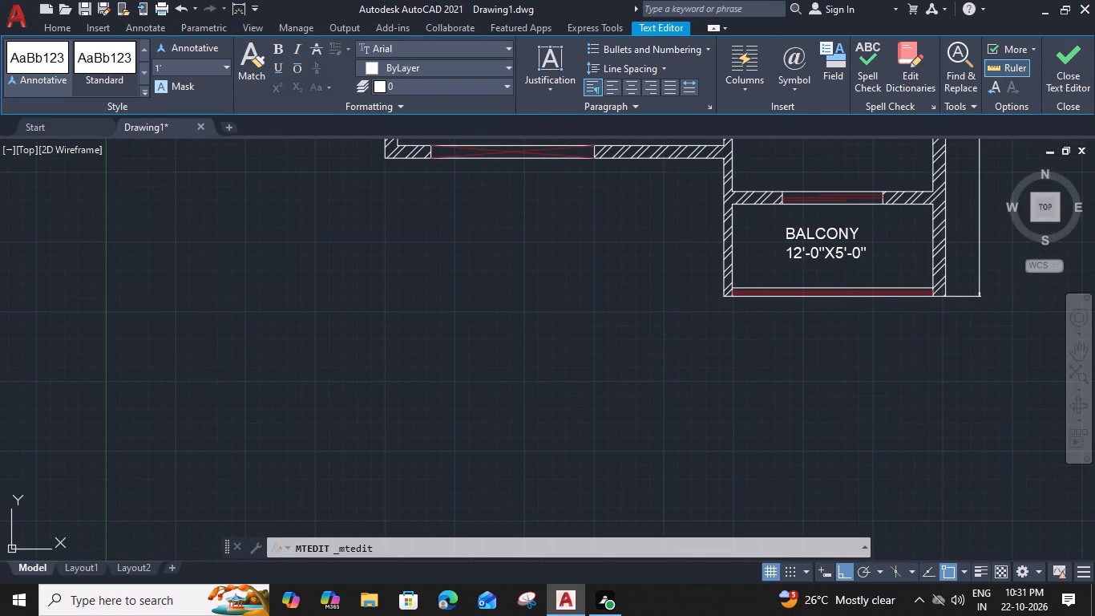
# Move the GROUND FLOOR HOUSE PLAN title left and up to sit just beneath the porch's lower wall.
pyautogui.click(571, 338)
pyautogui.write('M')
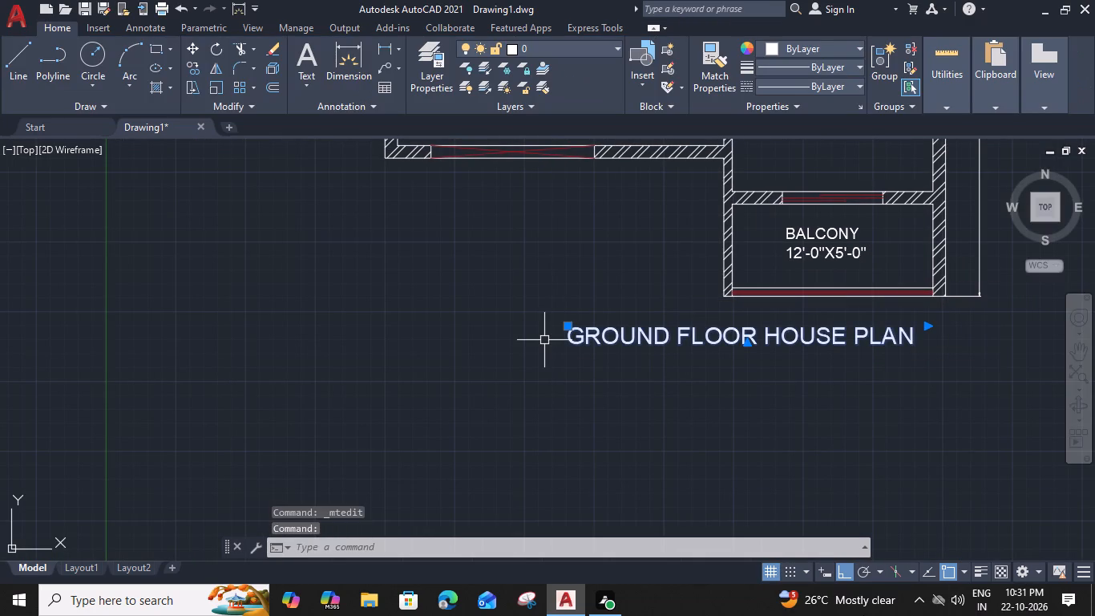
pyautogui.press('space')
pyautogui.click(568, 342)
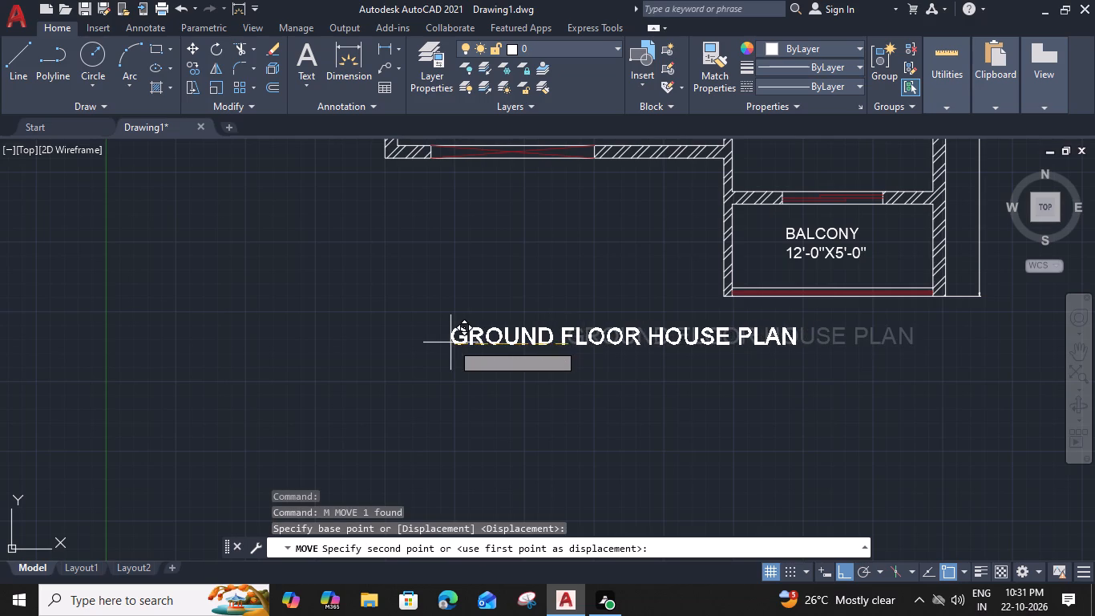
pyautogui.click(369, 345)
pyautogui.click(371, 339)
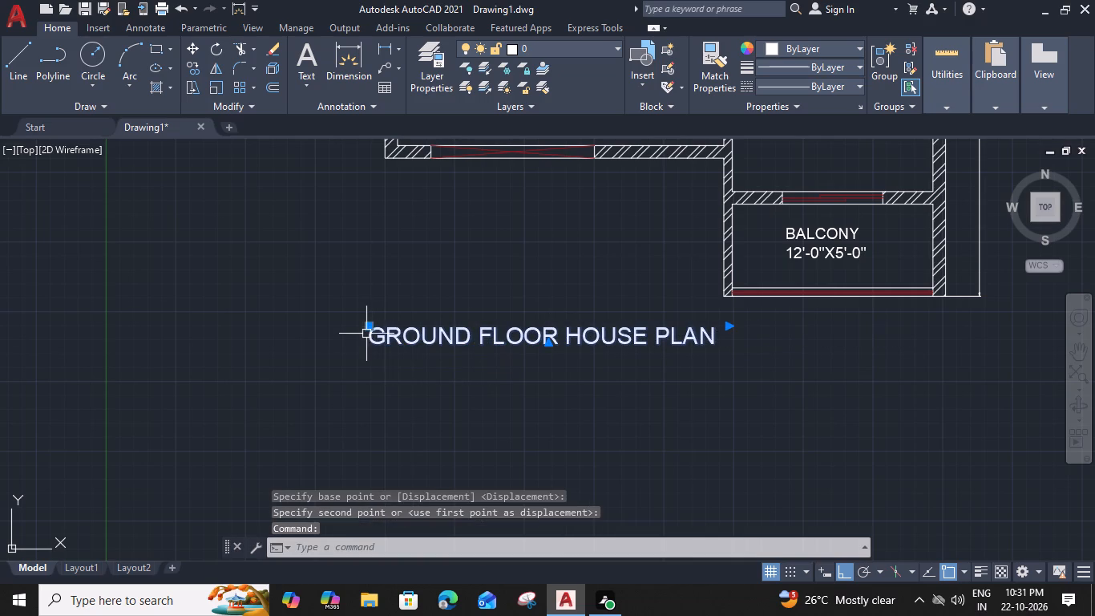
pyautogui.write('M')
pyautogui.press('space')
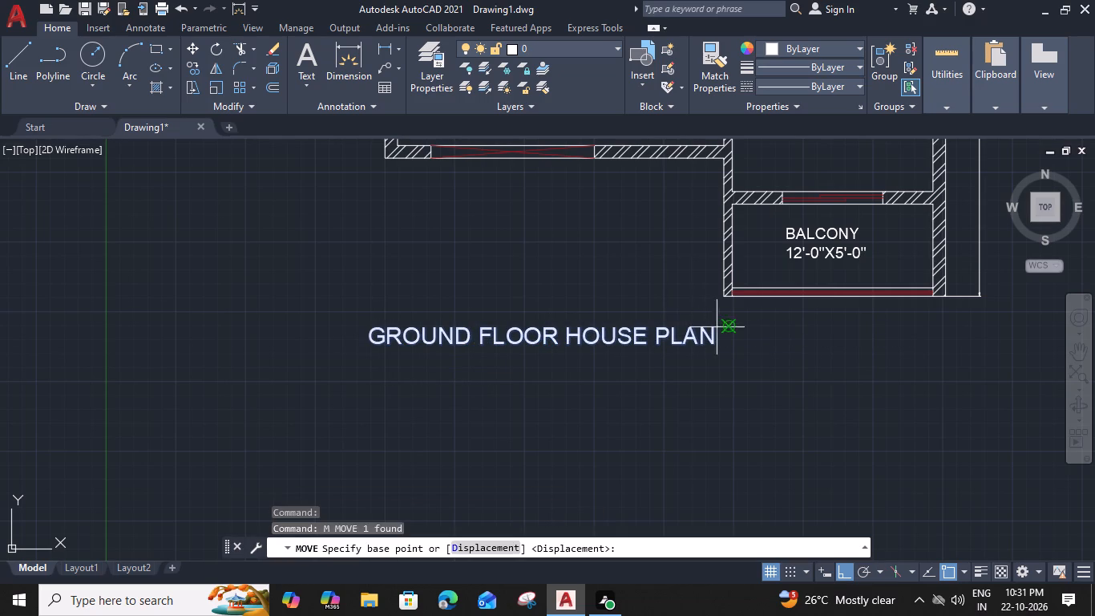
pyautogui.click(371, 328)
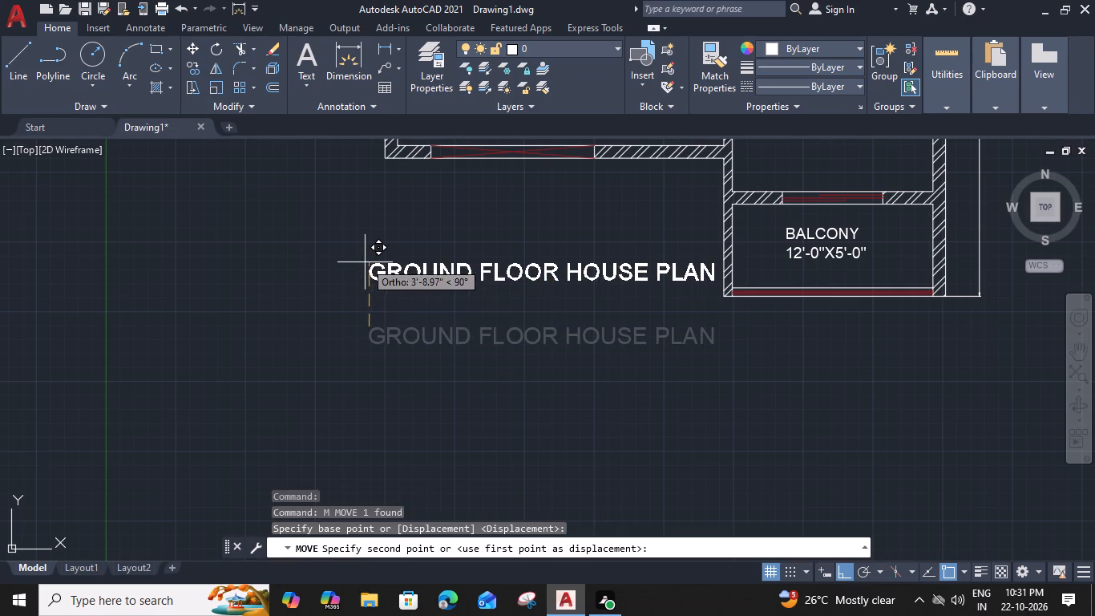
pyautogui.click(370, 180)
# Insert the Vehicles - Imperial block from the architectural tool palette just below the plan title.
pyautogui.scroll(-2, 468, 269)
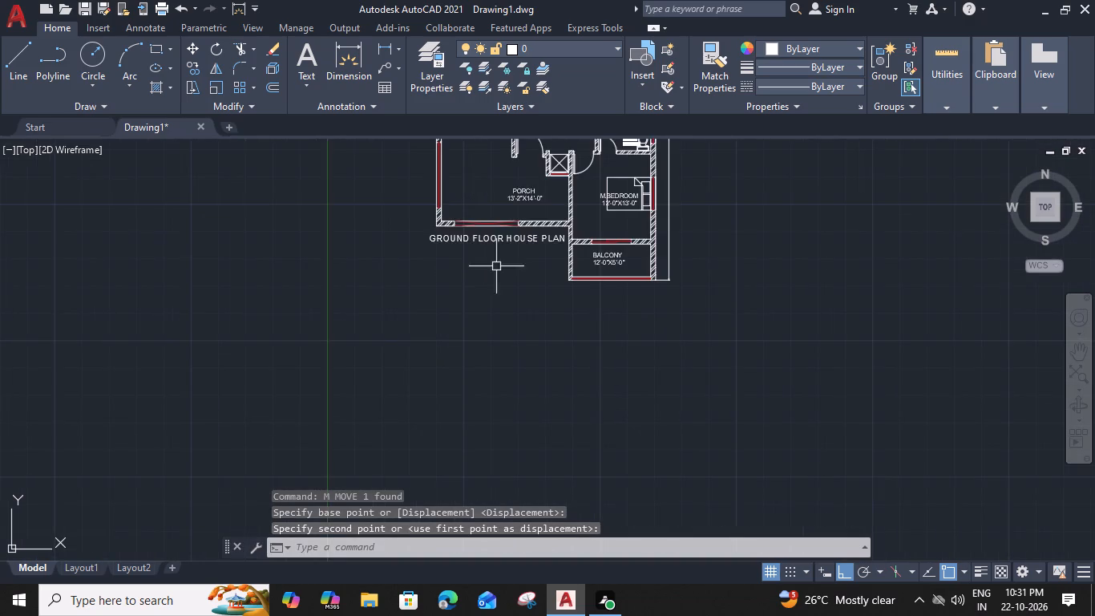
pyautogui.moveTo(500, 266); pyautogui.dragTo(506, 347, button='middle')
pyautogui.scroll(-1, 511, 312)
pyautogui.moveTo(521, 286); pyautogui.dragTo(540, 309, button='middle')
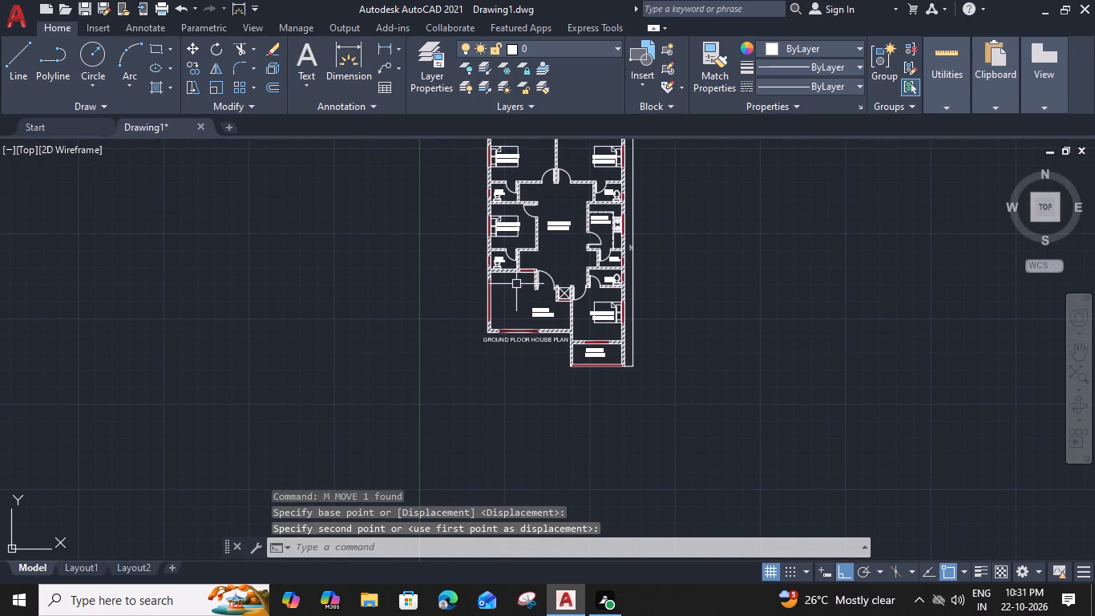
pyautogui.hotkey('ctrl', '3')
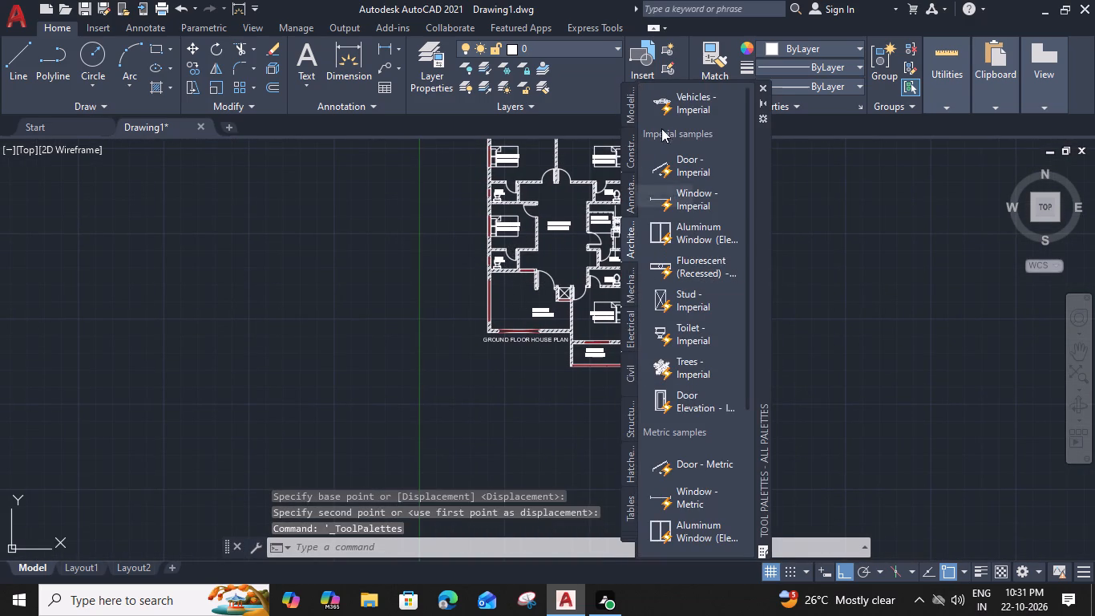
pyautogui.click(672, 105)
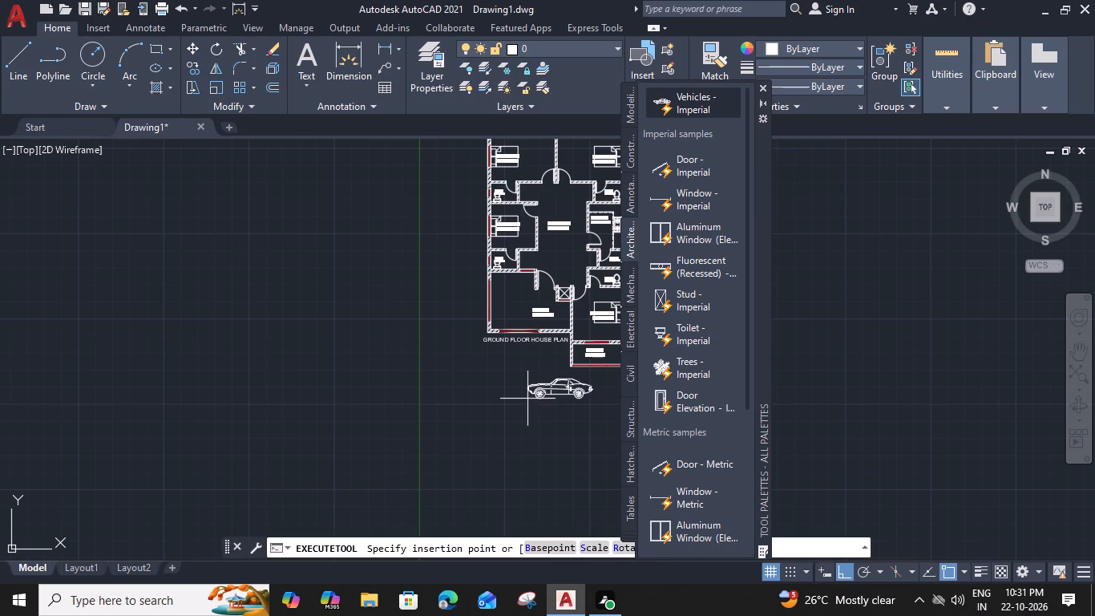
pyautogui.click(488, 373)
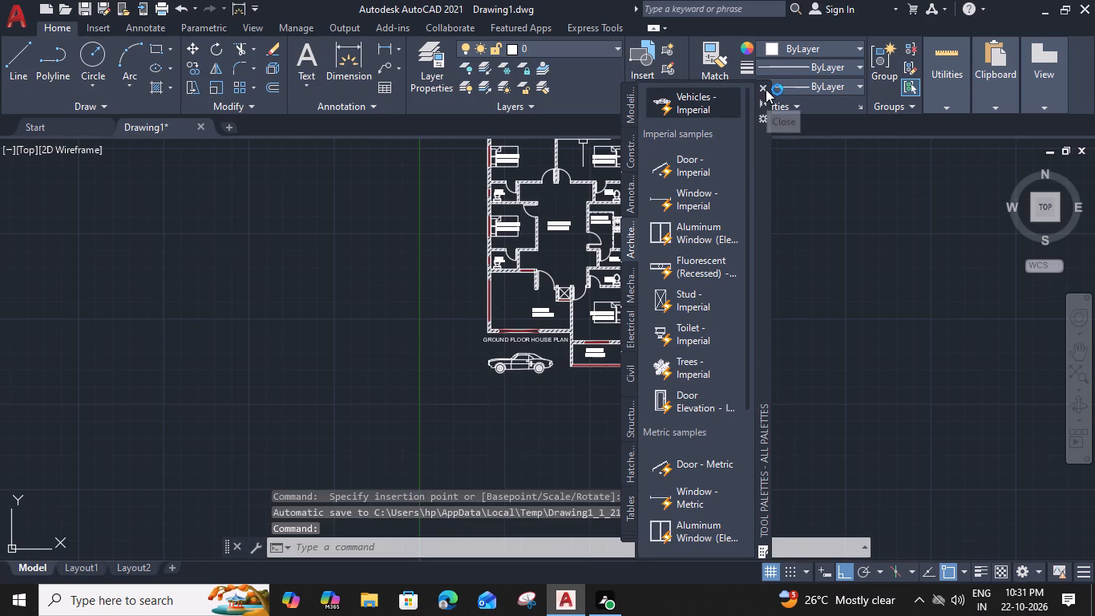
pyautogui.click(766, 88)
# Switch the inserted vehicle block's view to Sports Car (Top).
pyautogui.scroll(1, 515, 367)
pyautogui.click(514, 368)
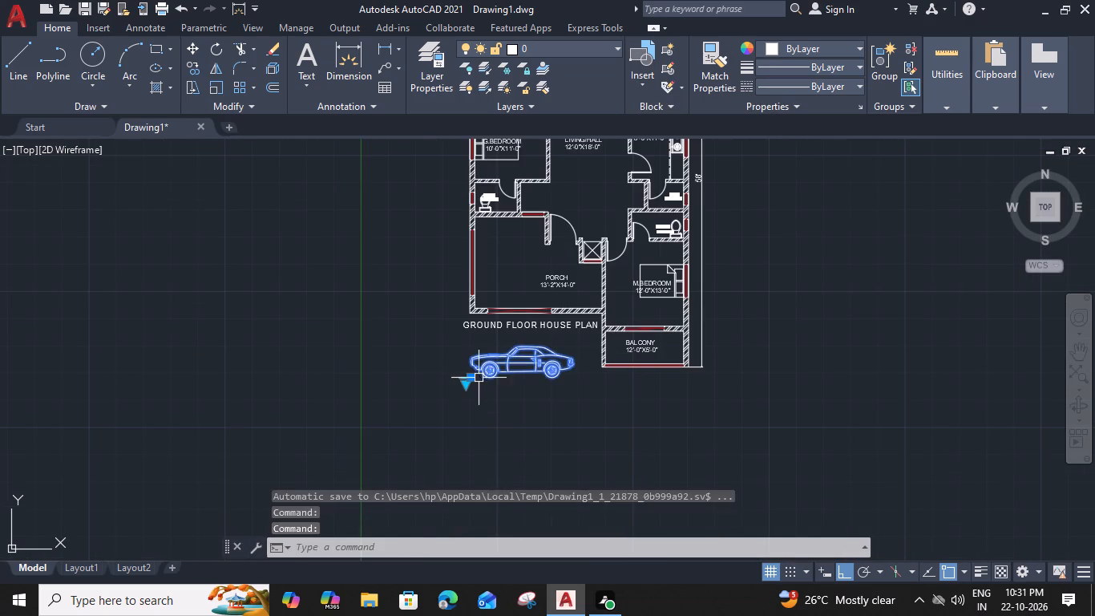
pyautogui.scroll(2, 450, 389)
pyautogui.click(488, 382)
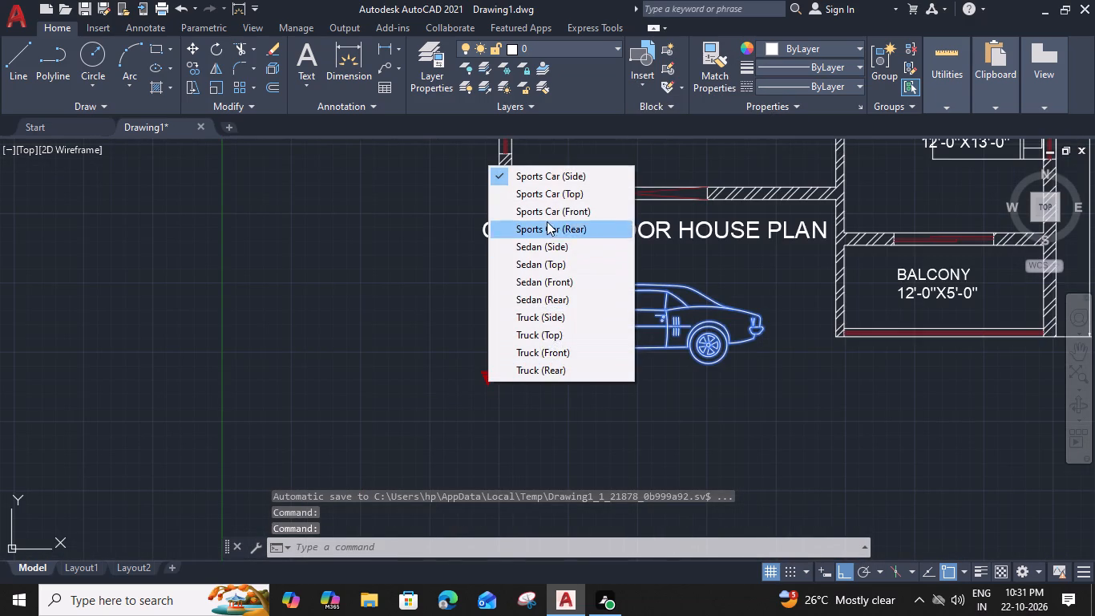
pyautogui.click(554, 193)
# Rotate the car 270° about the midpoint of its nose so that it points up toward the porch.
pyautogui.press('r')
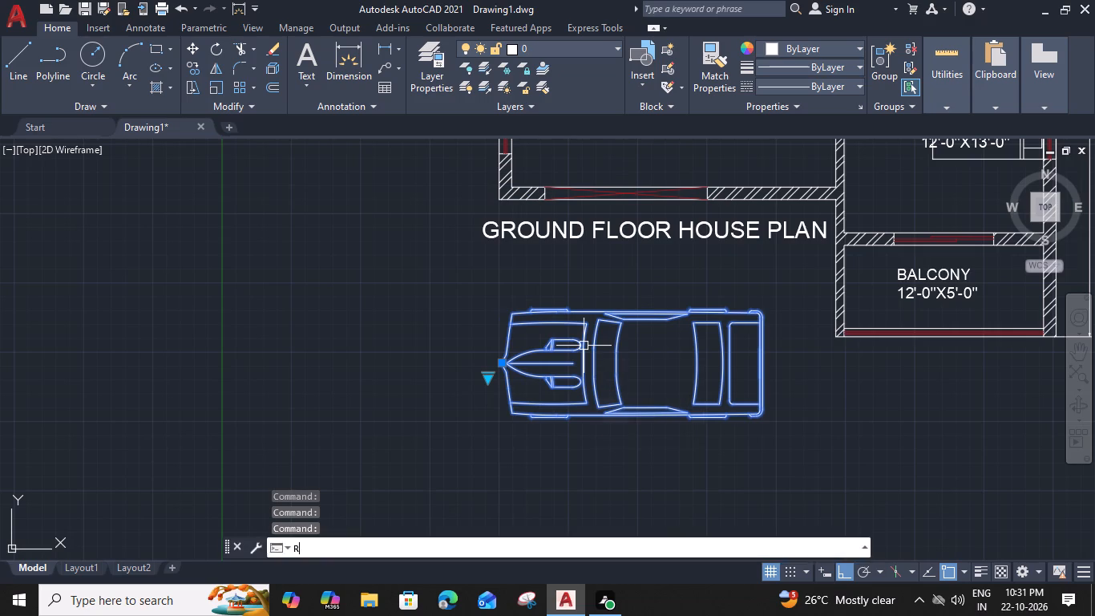
pyautogui.write('O')
pyautogui.press('space')
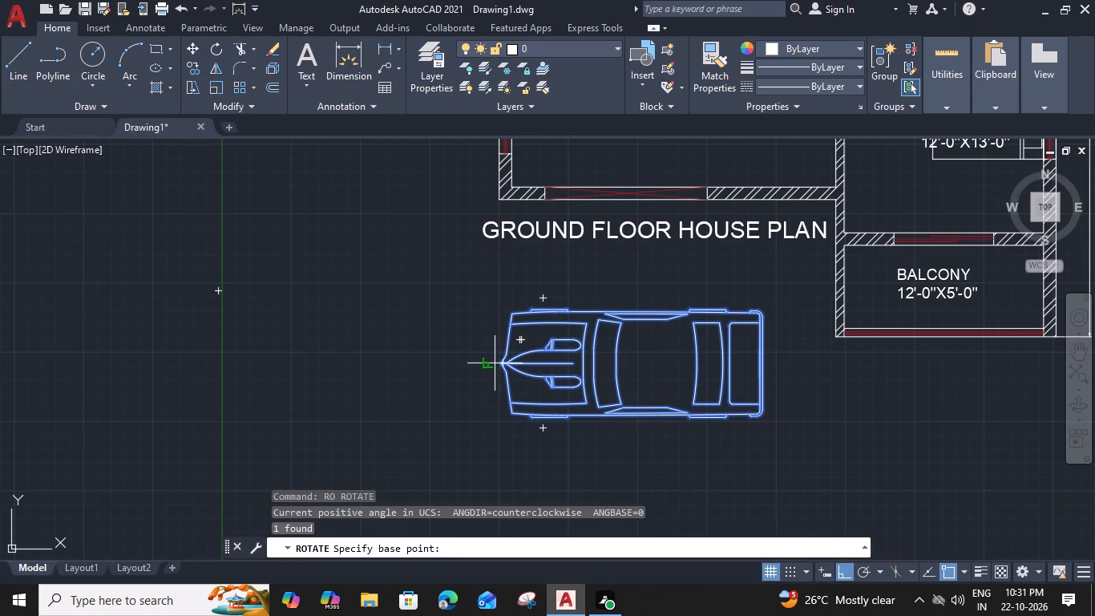
pyautogui.click(503, 363)
pyautogui.moveTo(501, 405); pyautogui.dragTo(501, 330, button='middle')
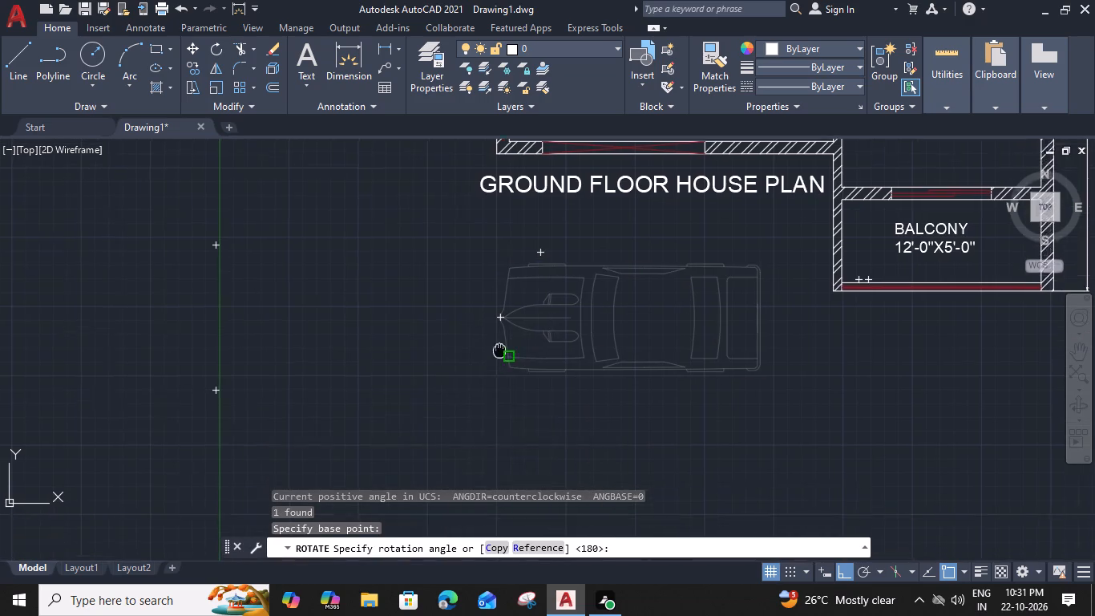
pyautogui.moveTo(501, 330); pyautogui.dragTo(509, 106, button='middle')
pyautogui.scroll(3, 504, 326)
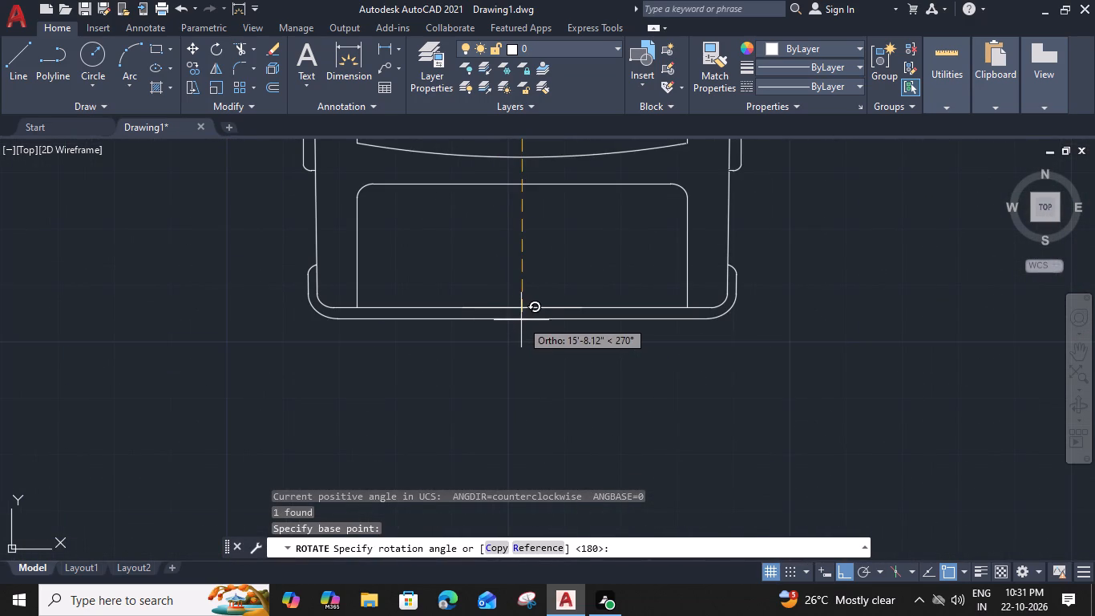
pyautogui.click(522, 317)
# Scale the sports car down freehand about the midpoint of its nose, to roughly two-thirds of its size.
pyautogui.scroll(-3, 522, 318)
pyautogui.moveTo(515, 257); pyautogui.dragTo(507, 395, button='middle')
pyautogui.scroll(-3, 507, 363)
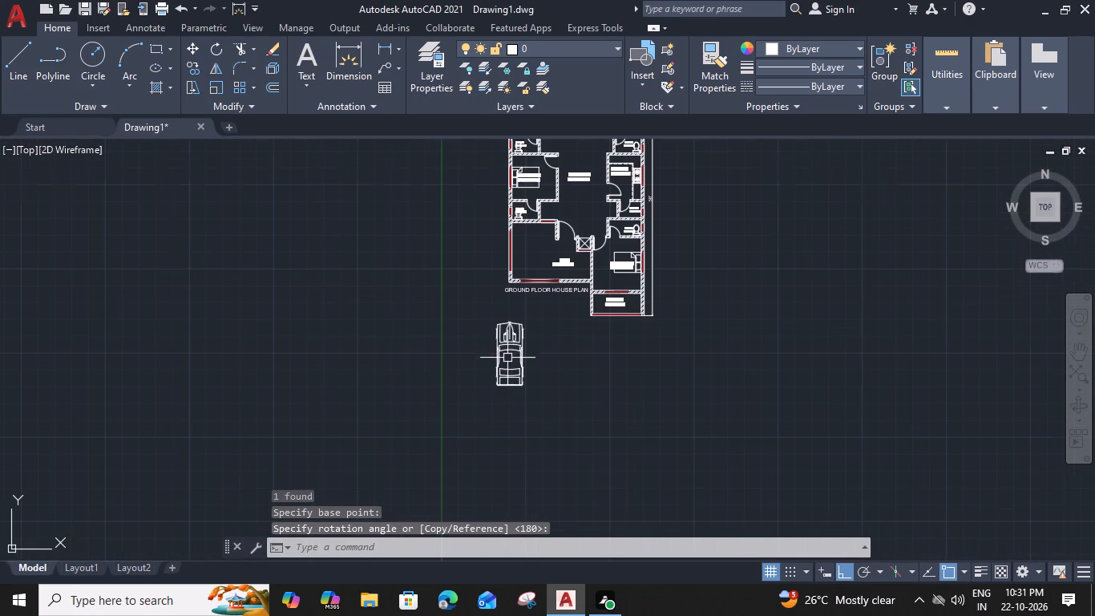
pyautogui.click(529, 310)
pyautogui.click(483, 411)
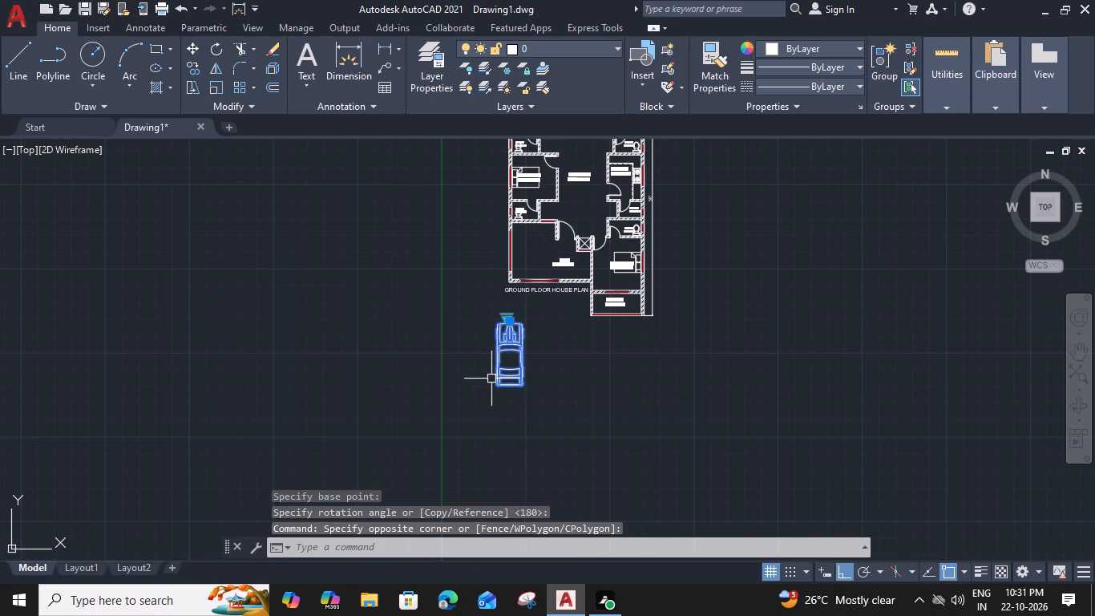
pyautogui.write('SC')
pyautogui.press('space')
pyautogui.scroll(1, 500, 325)
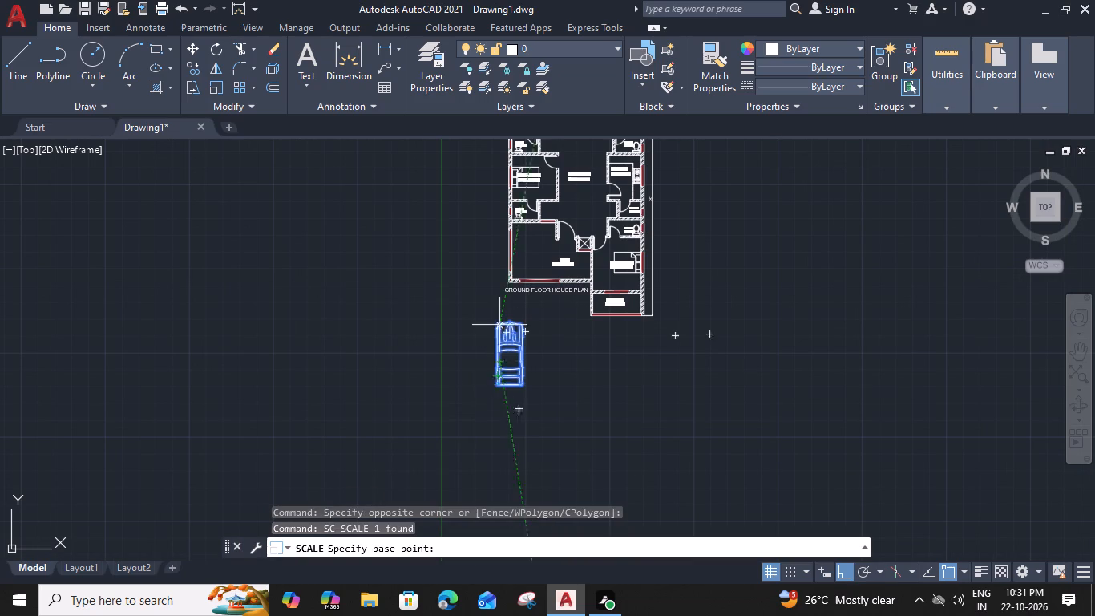
pyautogui.scroll(1, 500, 325)
pyautogui.click(520, 312)
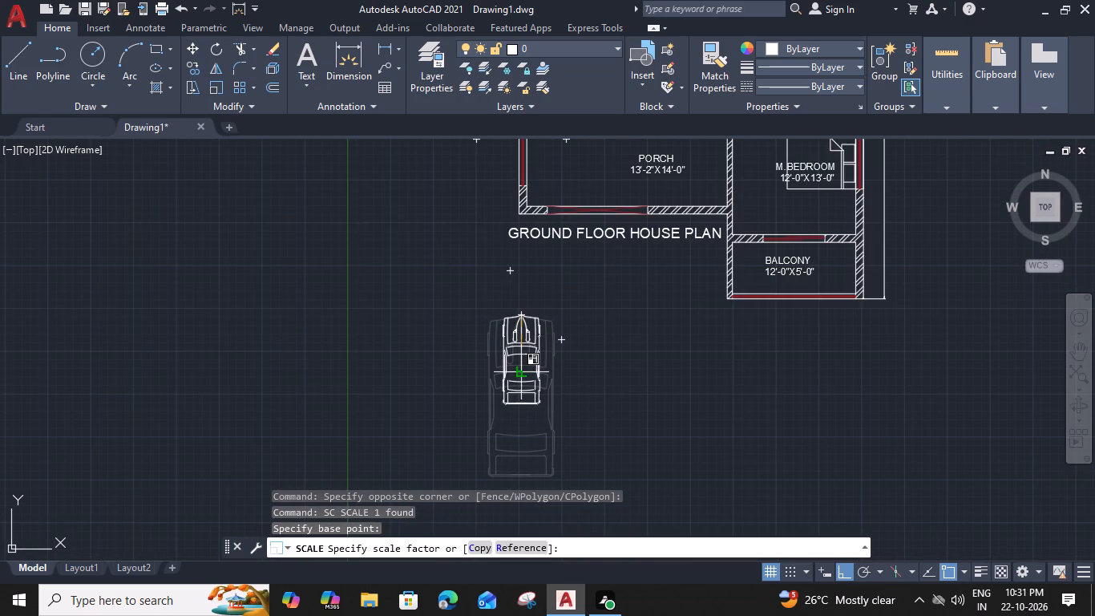
pyautogui.moveTo(518, 362); pyautogui.dragTo(526, 286, button='middle')
pyautogui.click(531, 314)
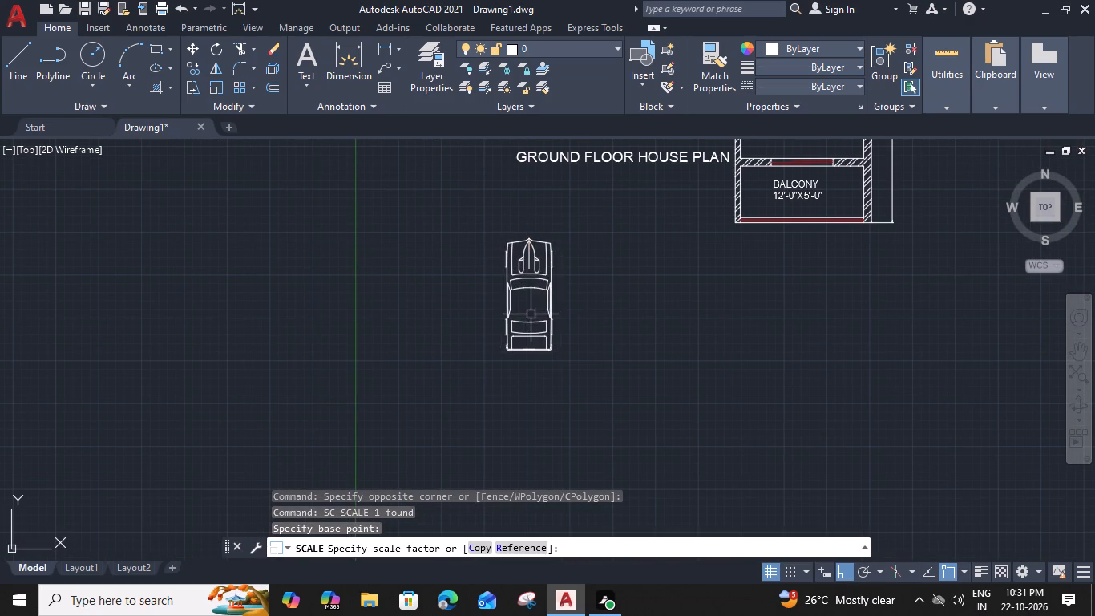
# Move the reduced car straight up about 22'-4" by its nose, level with the porch at the outer side wall.
pyautogui.click(548, 235)
pyautogui.click(515, 290)
pyautogui.write('M')
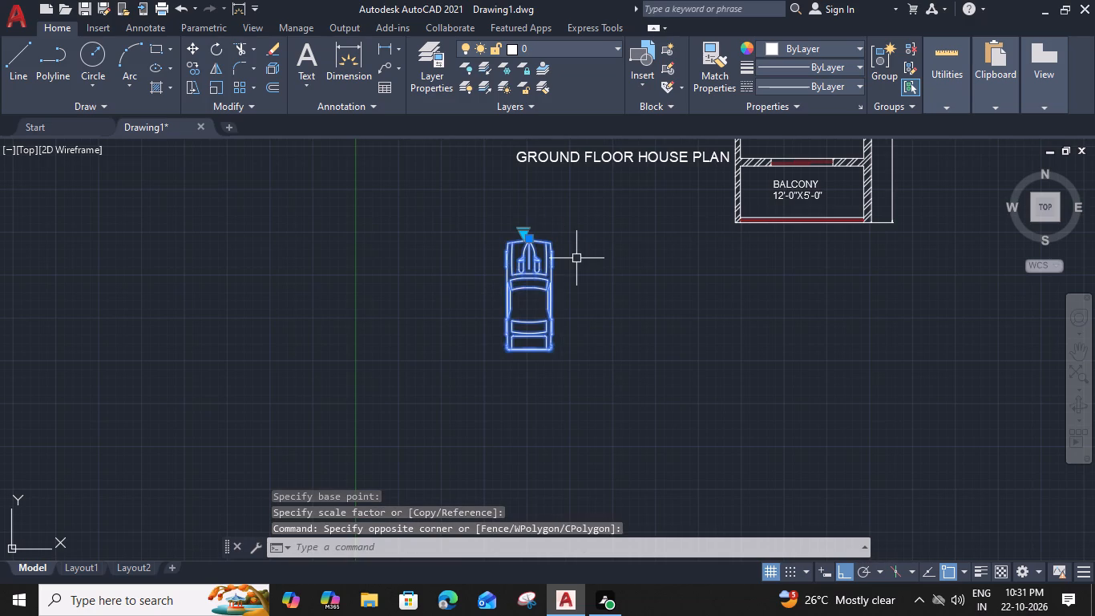
pyautogui.press('space')
pyautogui.scroll(3, 543, 225)
pyautogui.click(481, 277)
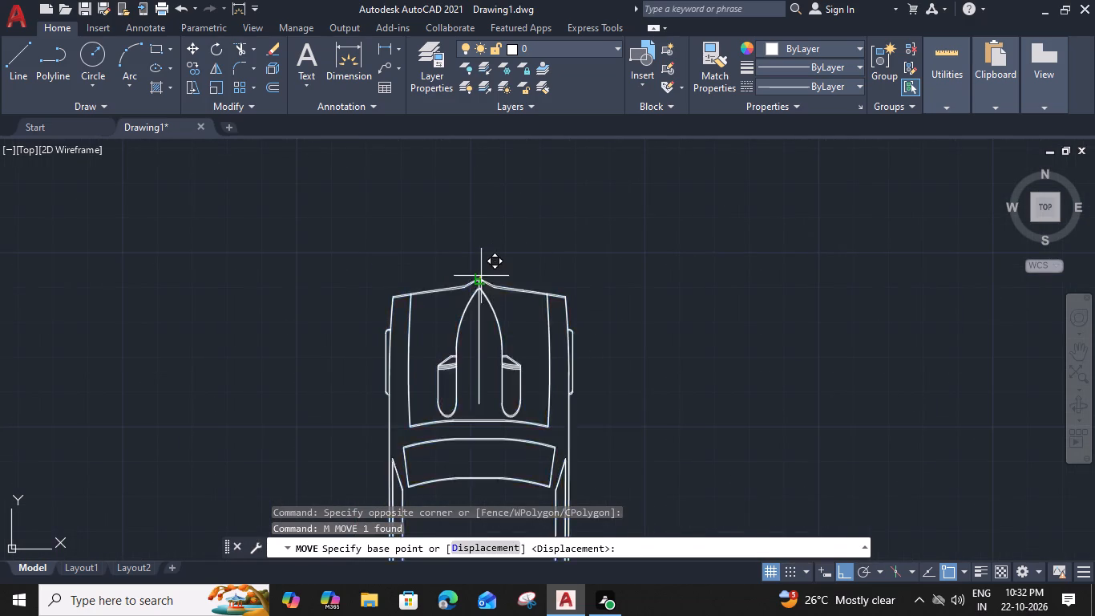
pyautogui.scroll(-4, 481, 275)
pyautogui.moveTo(484, 258); pyautogui.dragTo(472, 361, button='middle')
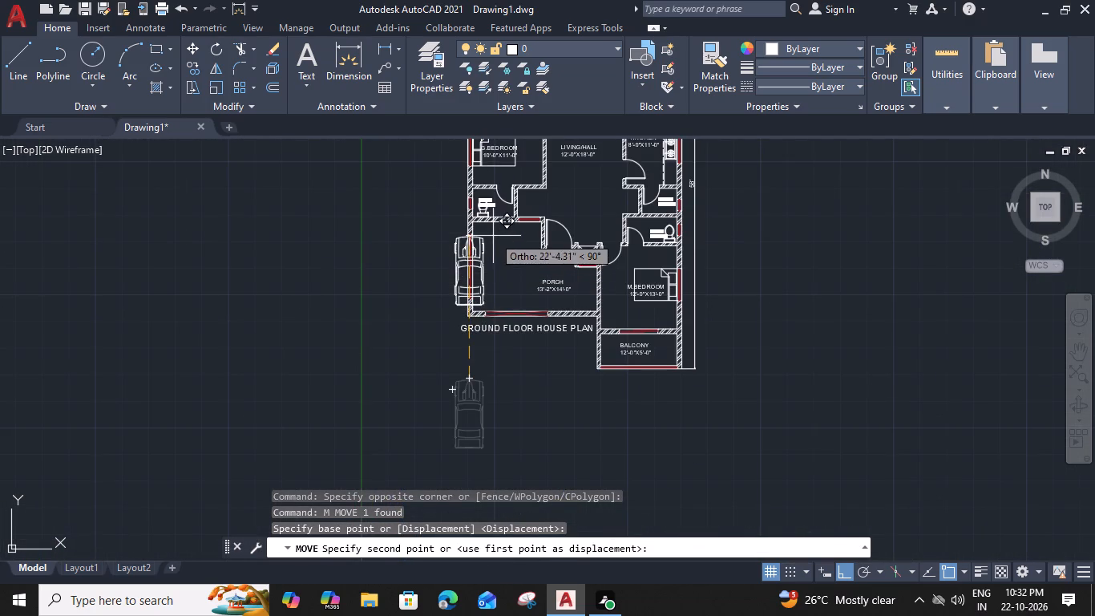
pyautogui.click(493, 236)
# Move the car horizontally into the porch, just clear of the inside face of the left wall.
pyautogui.click(484, 266)
pyautogui.write('M')
pyautogui.press('space')
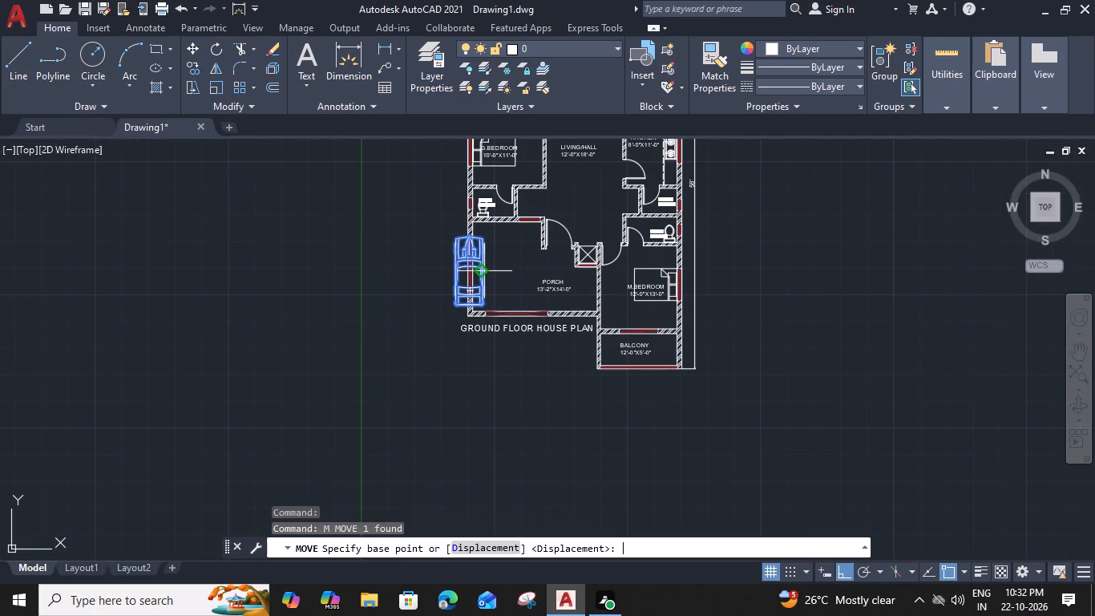
pyautogui.scroll(2, 484, 271)
pyautogui.click(482, 277)
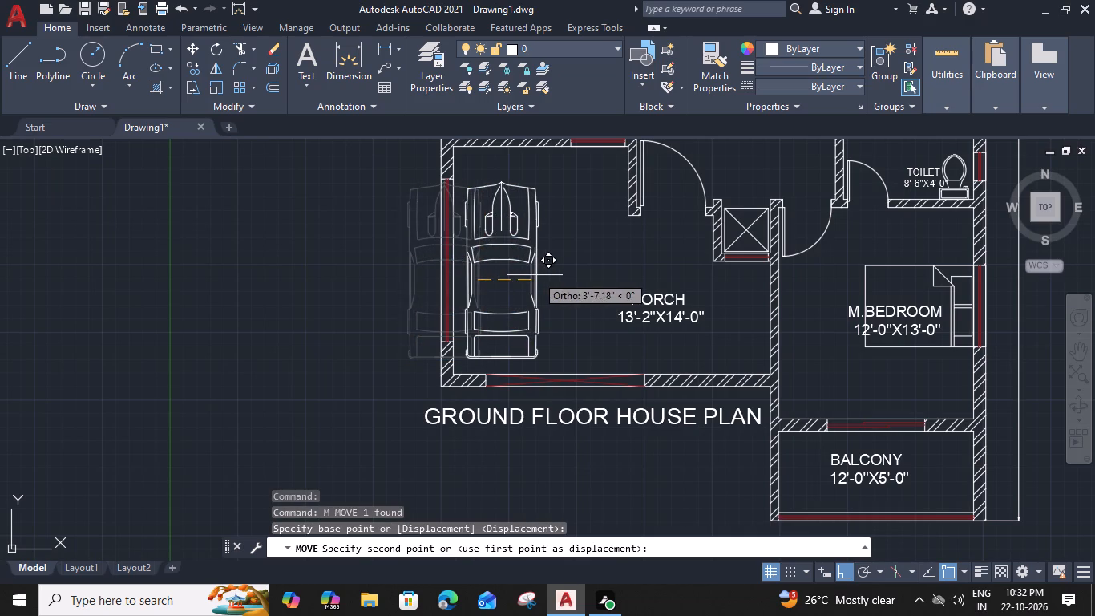
pyautogui.click(547, 277)
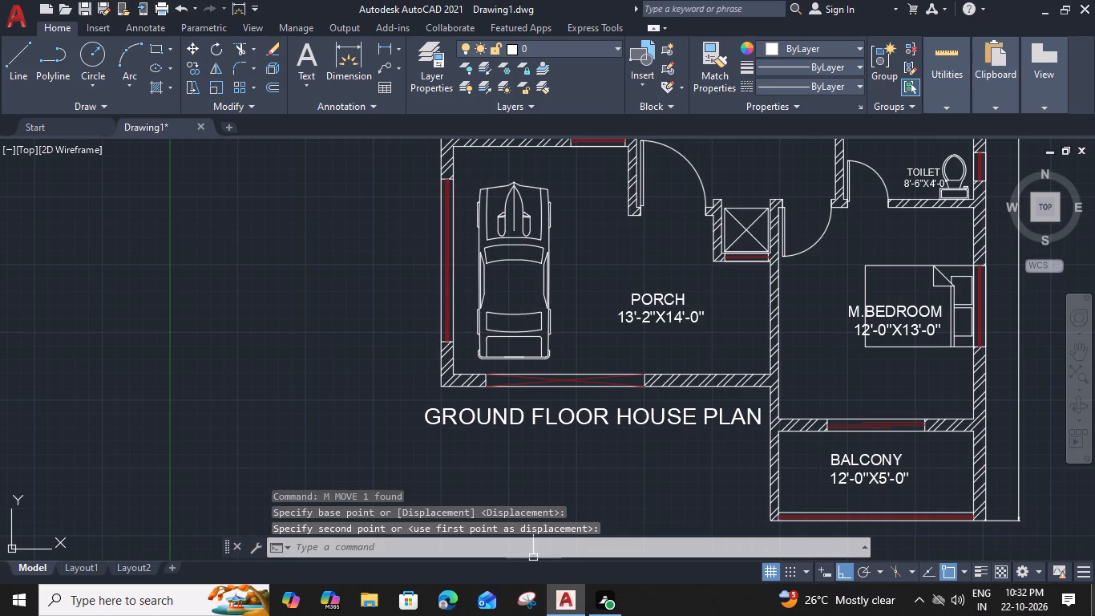
# Move the BEDROOM-3 label about 6' to the right, off the bed and into the room's open floor area.
pyautogui.scroll(-3, 750, 364)
pyautogui.moveTo(736, 352); pyautogui.dragTo(620, 391, button='middle')
pyautogui.scroll(4, 608, 209)
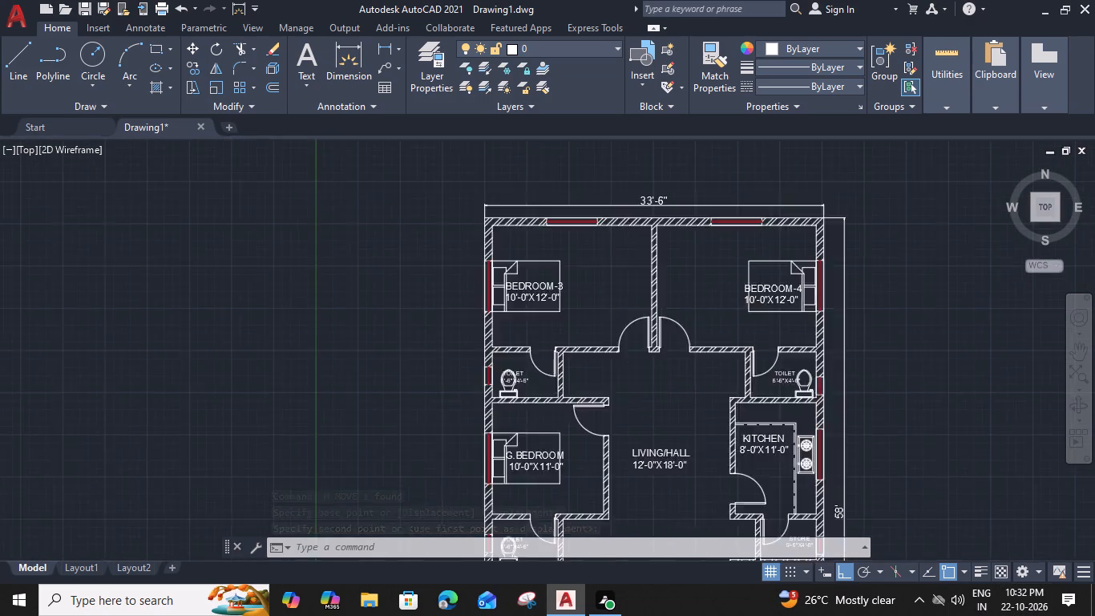
pyautogui.click(468, 423)
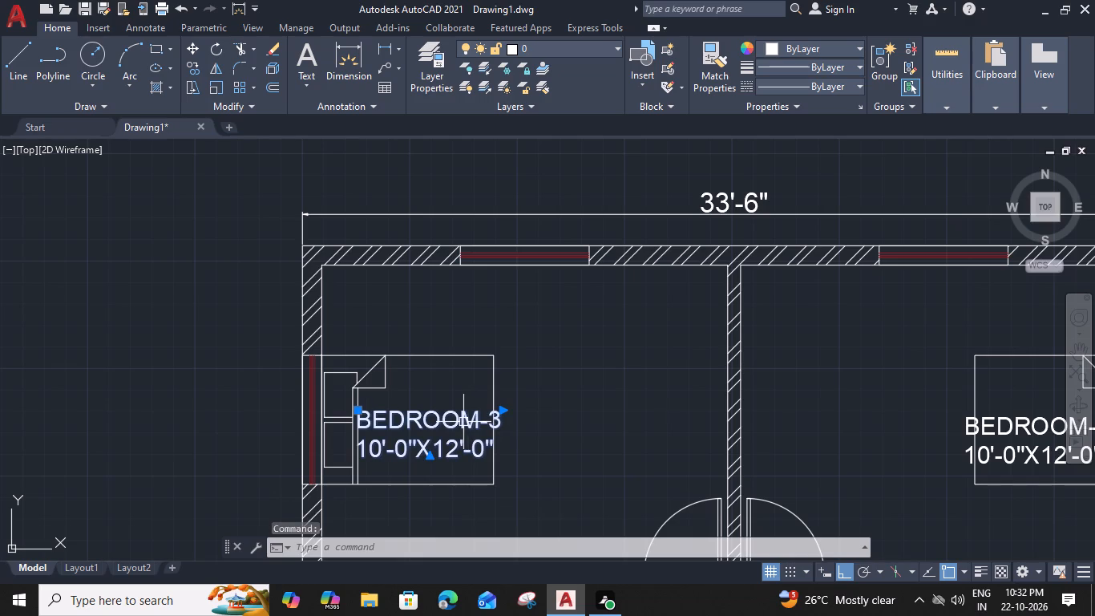
pyautogui.write('M')
pyautogui.press('space')
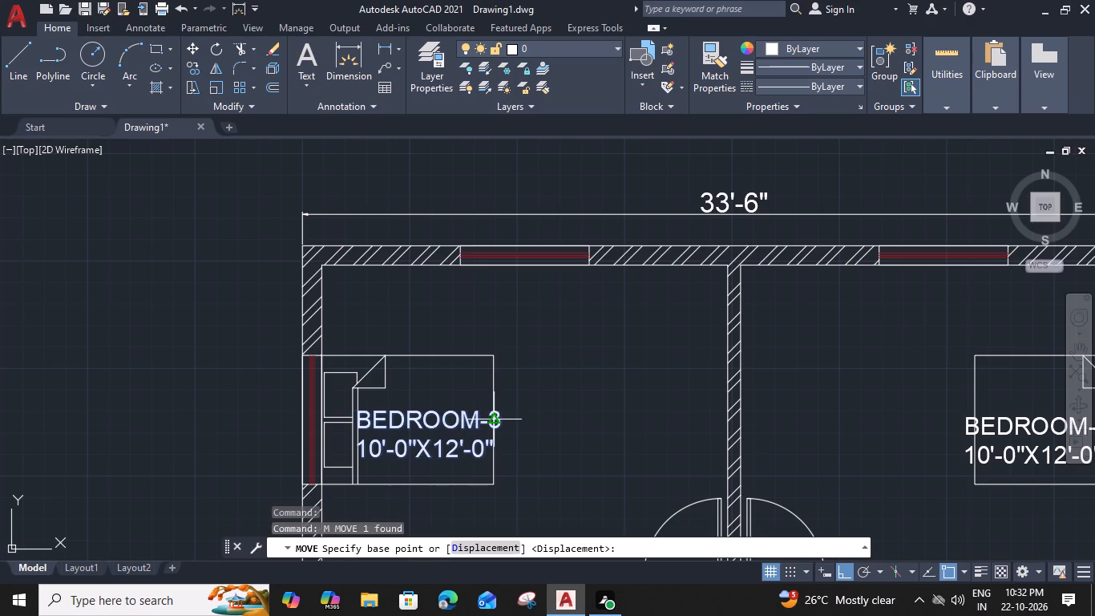
pyautogui.click(502, 411)
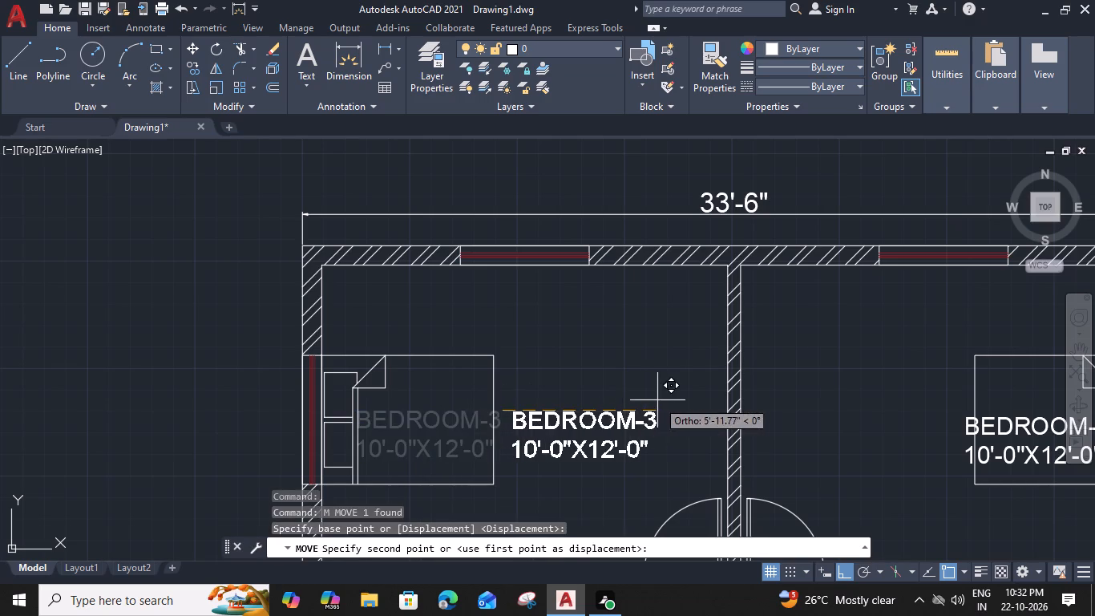
pyautogui.click(659, 402)
# Move the BEDROOM-4 label horizontally left, off the bed and into the room's open floor area.
pyautogui.moveTo(810, 403); pyautogui.dragTo(663, 301, button='middle')
pyautogui.click(819, 323)
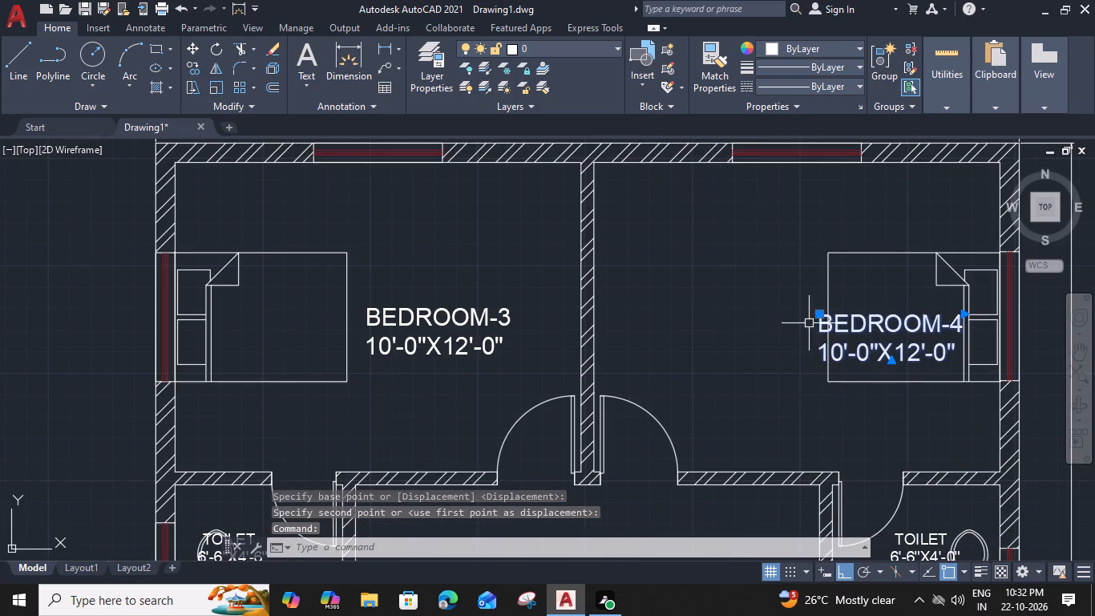
pyautogui.press('m')
pyautogui.press('space')
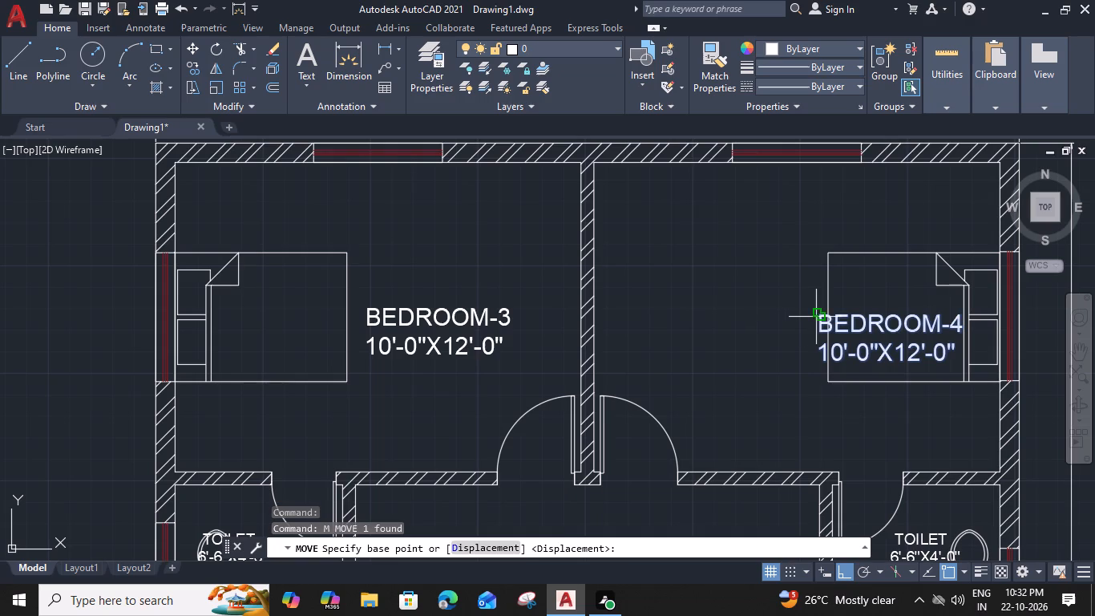
pyautogui.click(819, 315)
pyautogui.click(661, 317)
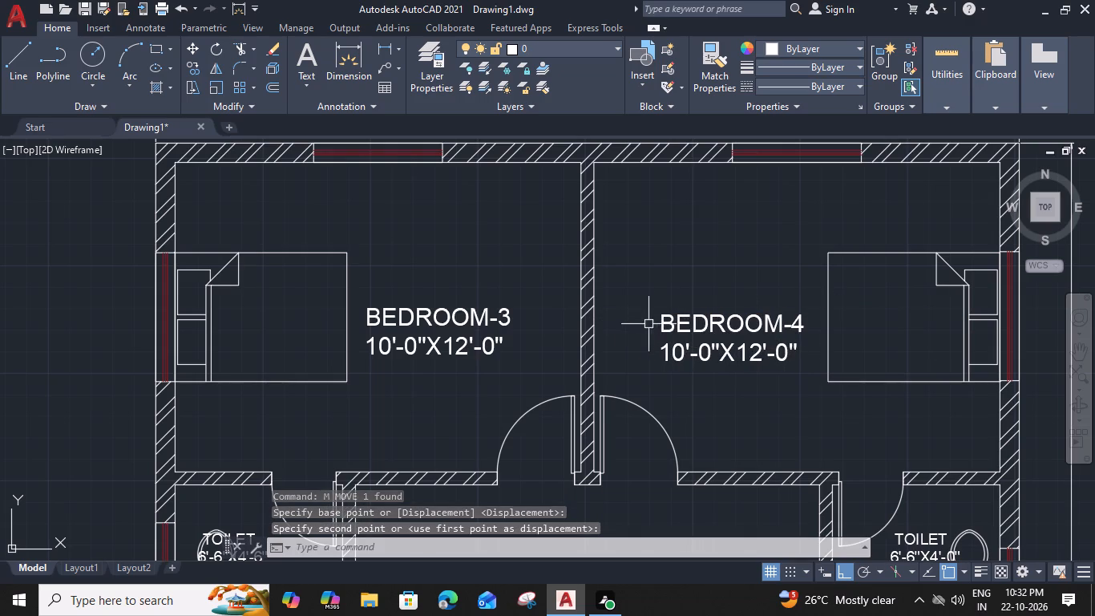
pyautogui.press('Escape')
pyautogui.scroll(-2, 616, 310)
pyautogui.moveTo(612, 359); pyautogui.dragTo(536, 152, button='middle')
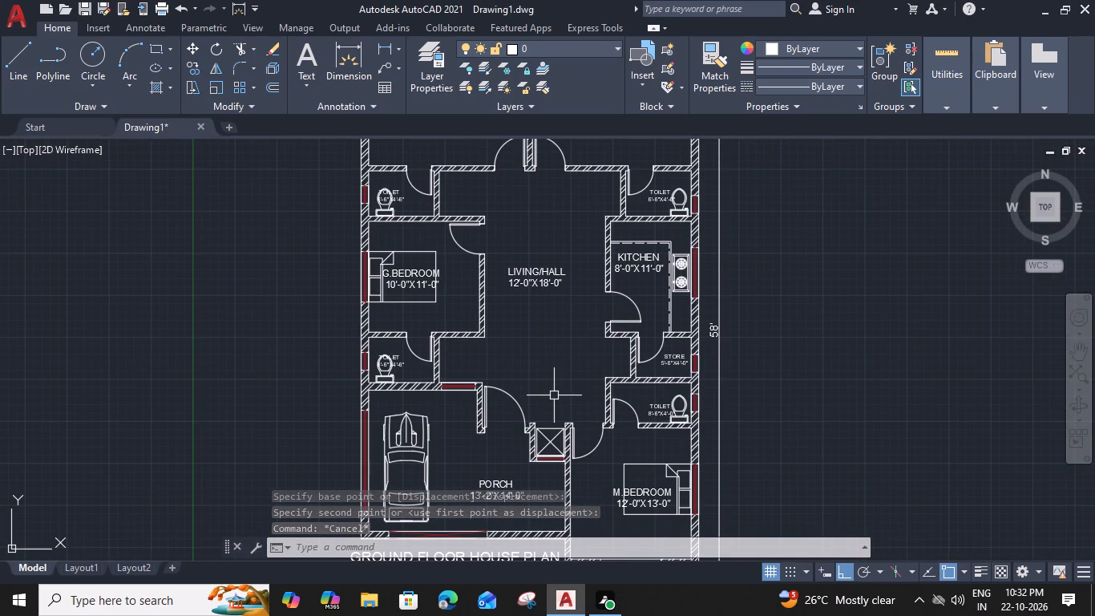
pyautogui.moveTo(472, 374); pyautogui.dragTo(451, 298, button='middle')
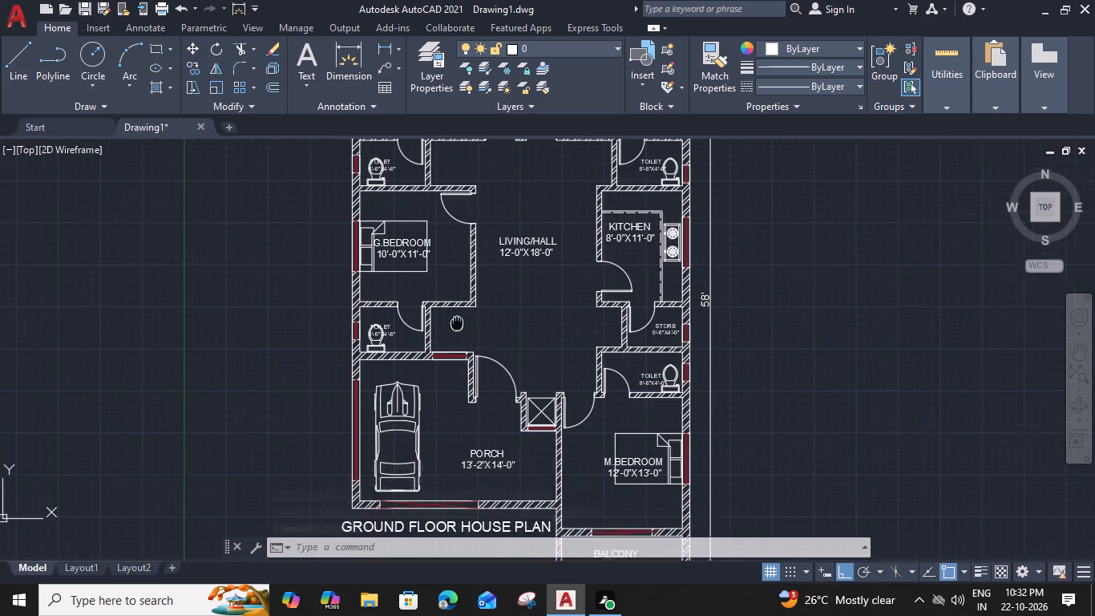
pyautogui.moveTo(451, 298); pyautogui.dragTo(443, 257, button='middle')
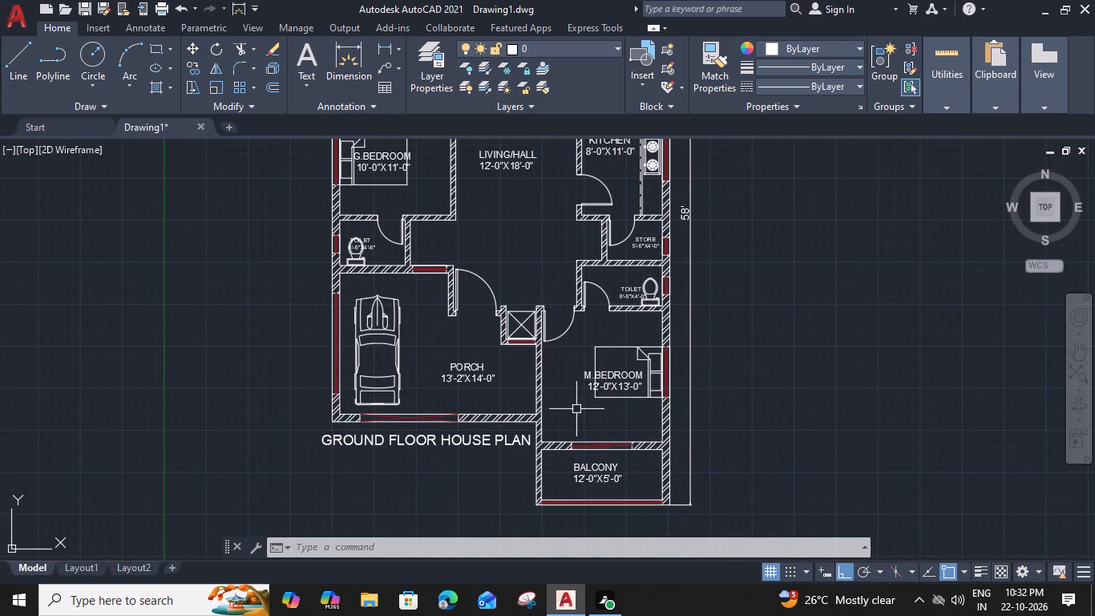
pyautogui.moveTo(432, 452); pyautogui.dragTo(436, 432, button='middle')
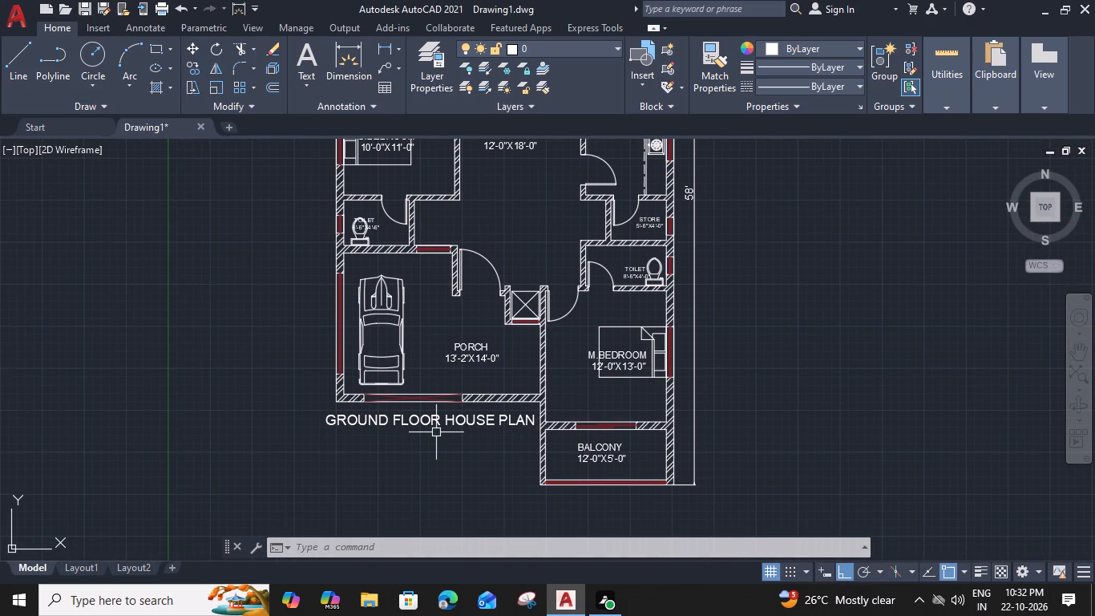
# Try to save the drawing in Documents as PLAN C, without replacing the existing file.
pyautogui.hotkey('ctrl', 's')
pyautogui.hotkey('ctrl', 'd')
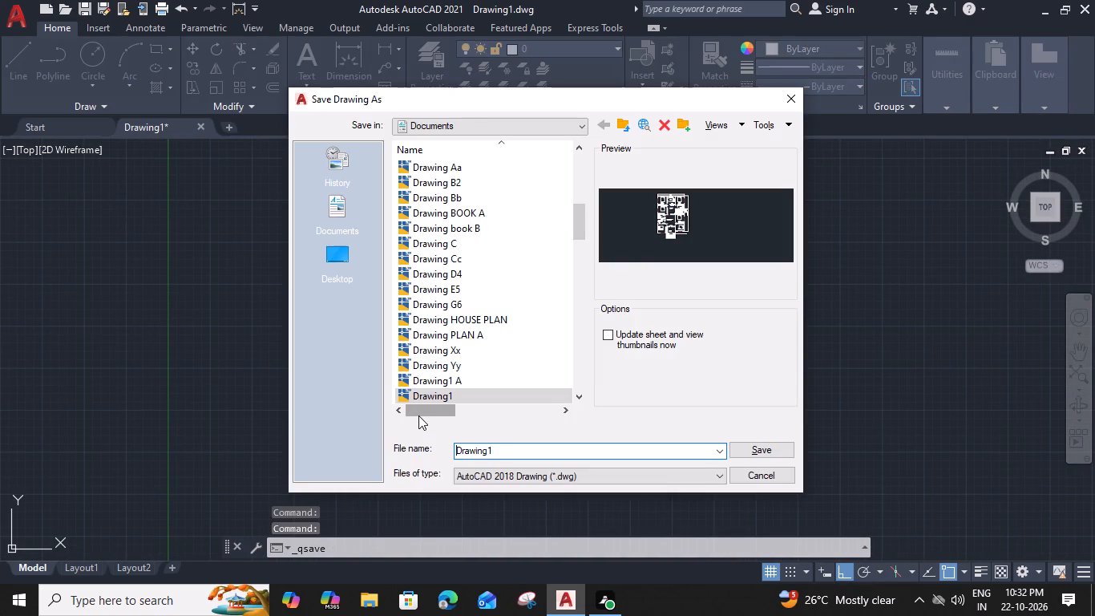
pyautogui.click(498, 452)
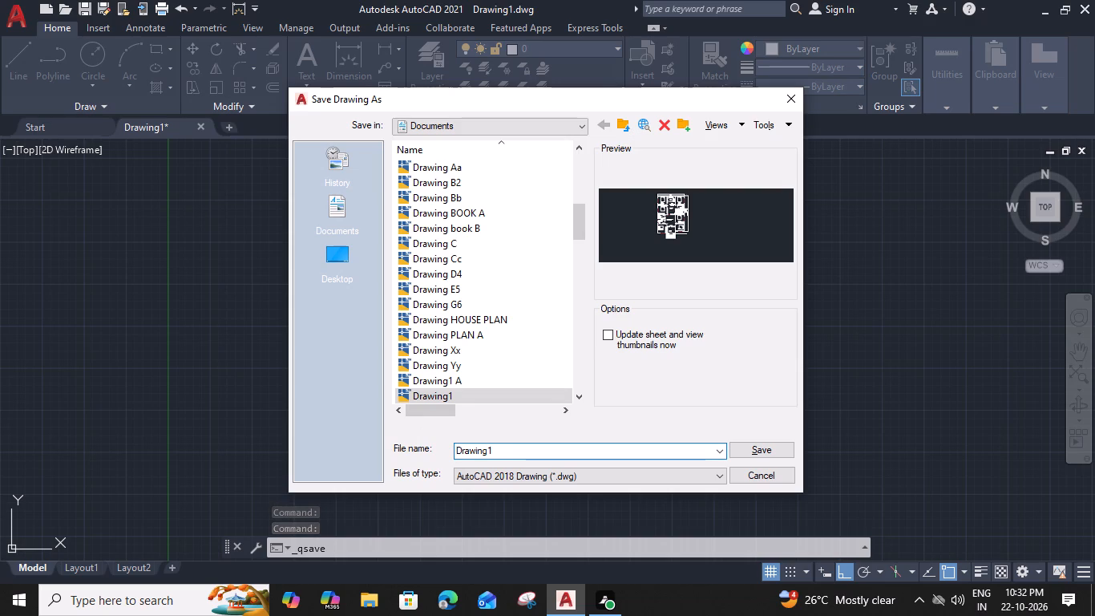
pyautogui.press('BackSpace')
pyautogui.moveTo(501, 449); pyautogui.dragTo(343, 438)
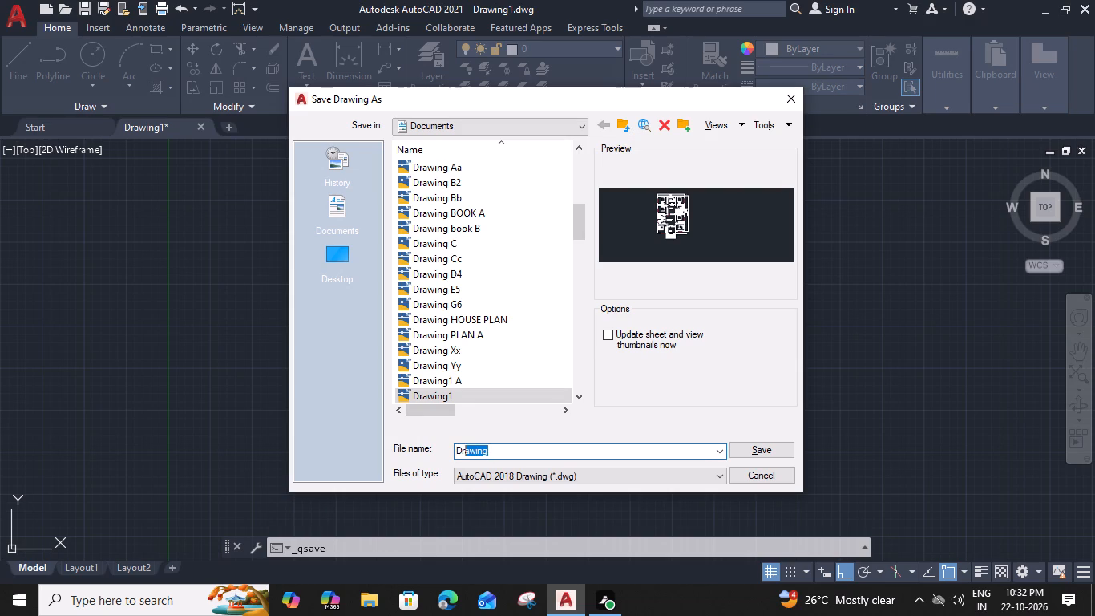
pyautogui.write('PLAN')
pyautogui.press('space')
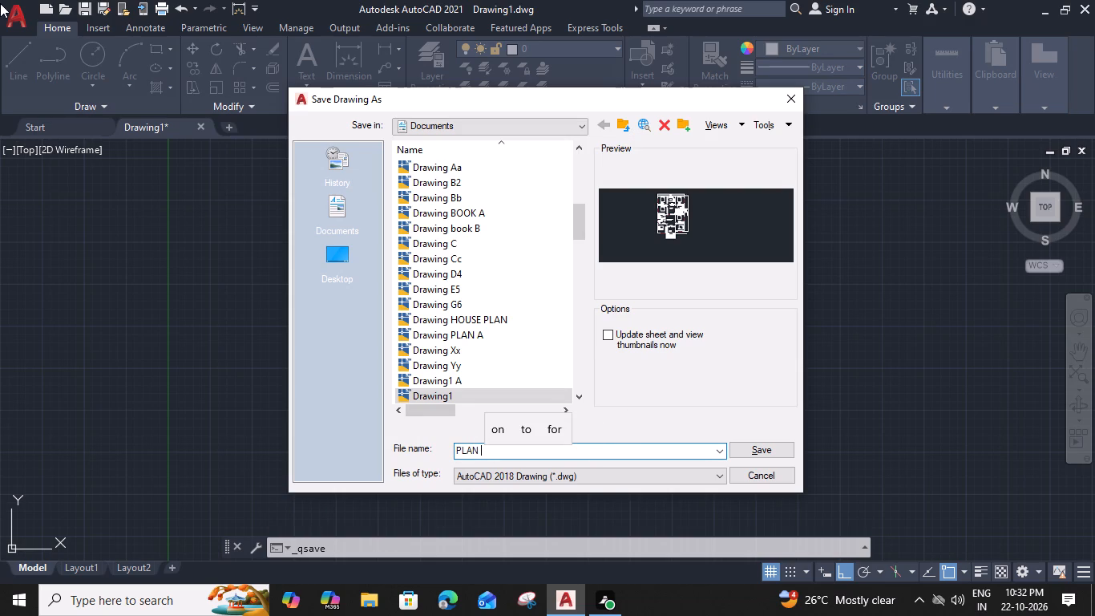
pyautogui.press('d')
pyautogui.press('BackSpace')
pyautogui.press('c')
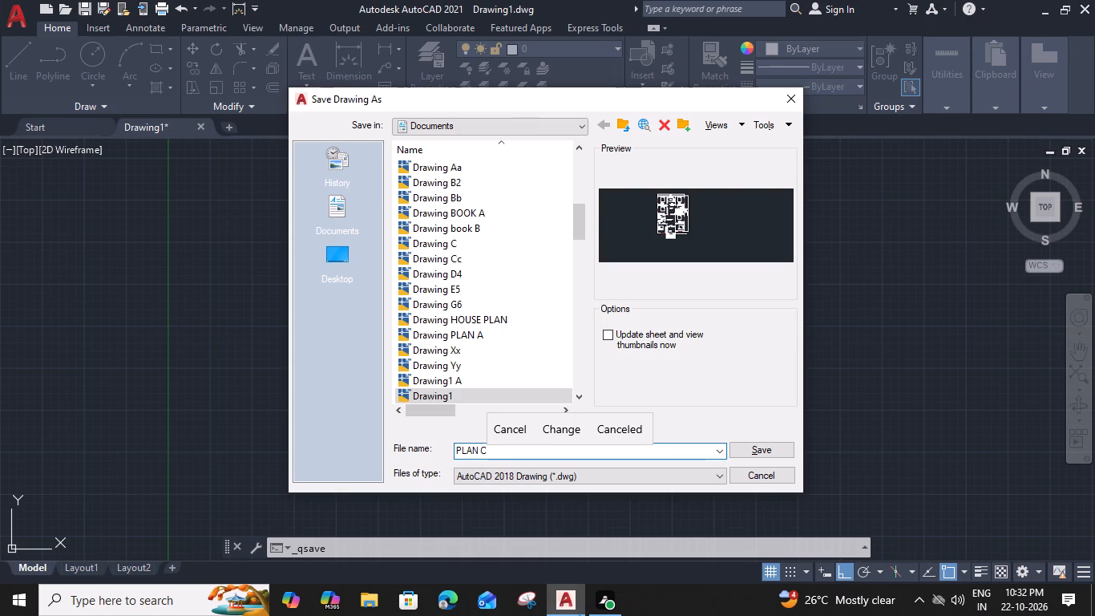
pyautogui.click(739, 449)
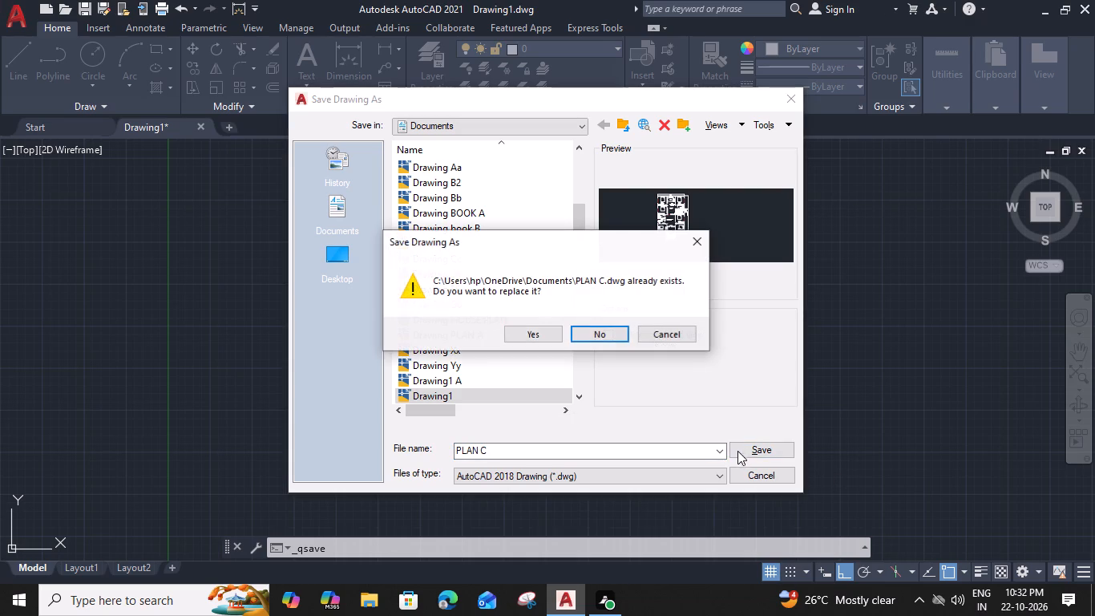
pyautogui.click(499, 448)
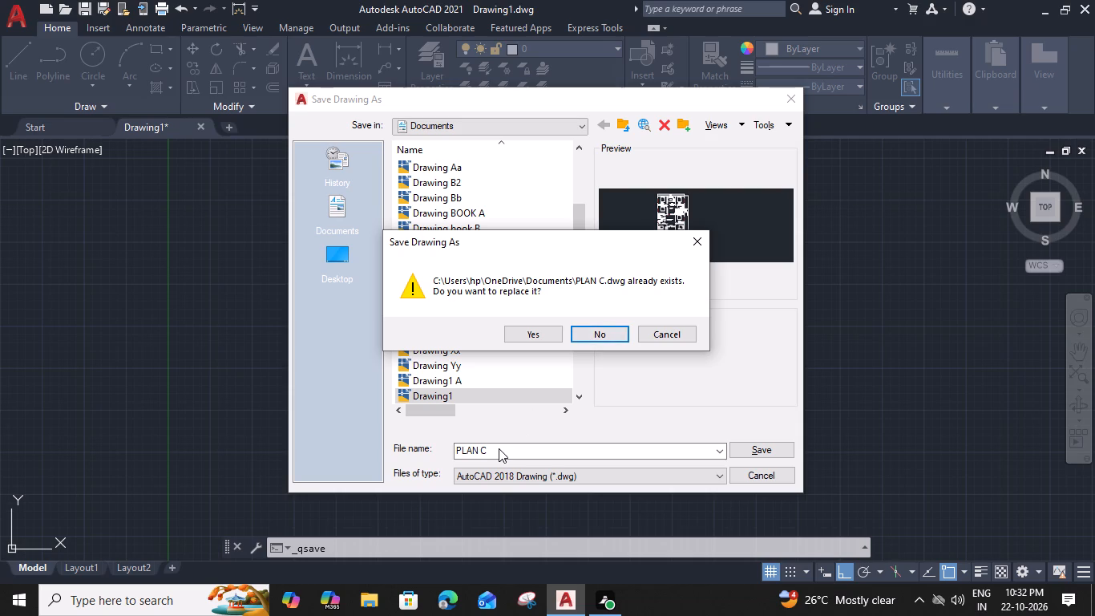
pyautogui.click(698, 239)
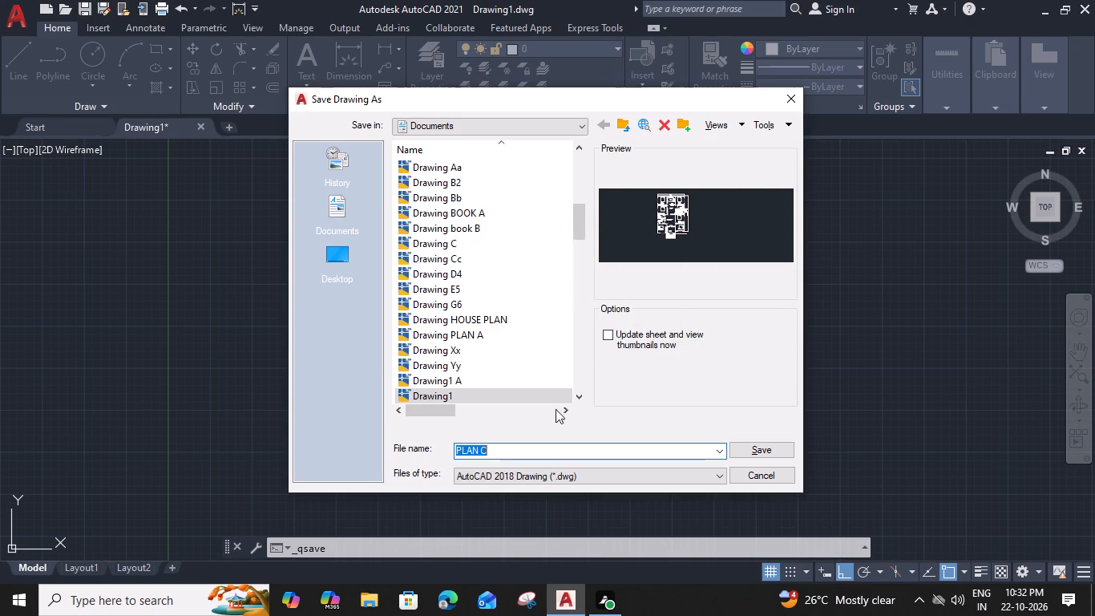
# Save the drawing in Documents under the file name ground floor C.
pyautogui.moveTo(493, 453); pyautogui.dragTo(243, 431)
pyautogui.press('g')
pyautogui.press('r')
pyautogui.write('OUND F')
pyautogui.write('LOOR')
pyautogui.press('space')
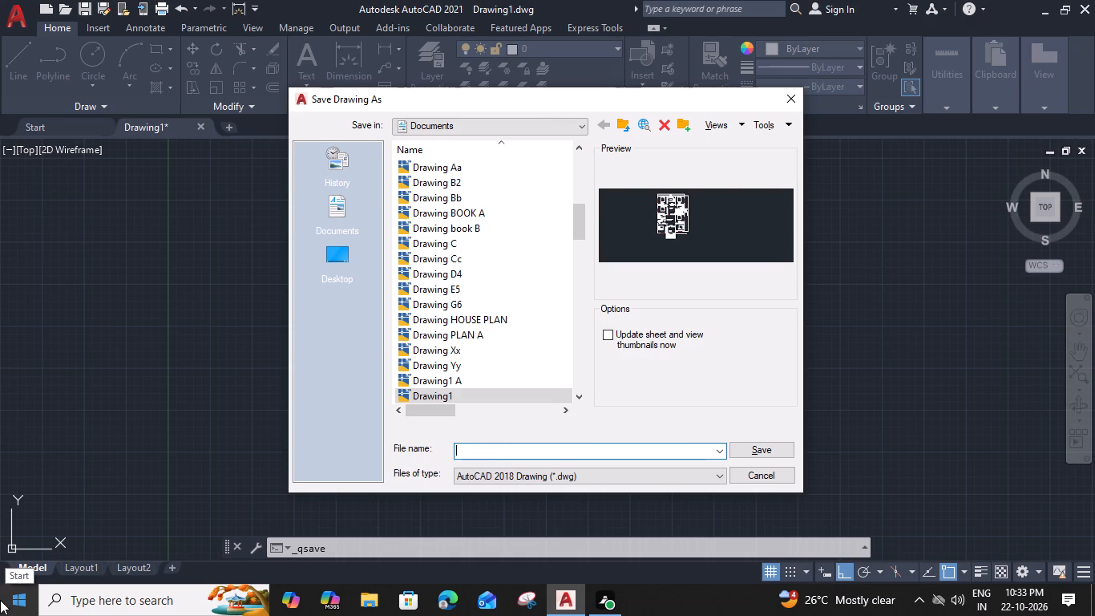
pyautogui.write('gr')
pyautogui.press('o')
pyautogui.press('u')
pyautogui.press('n')
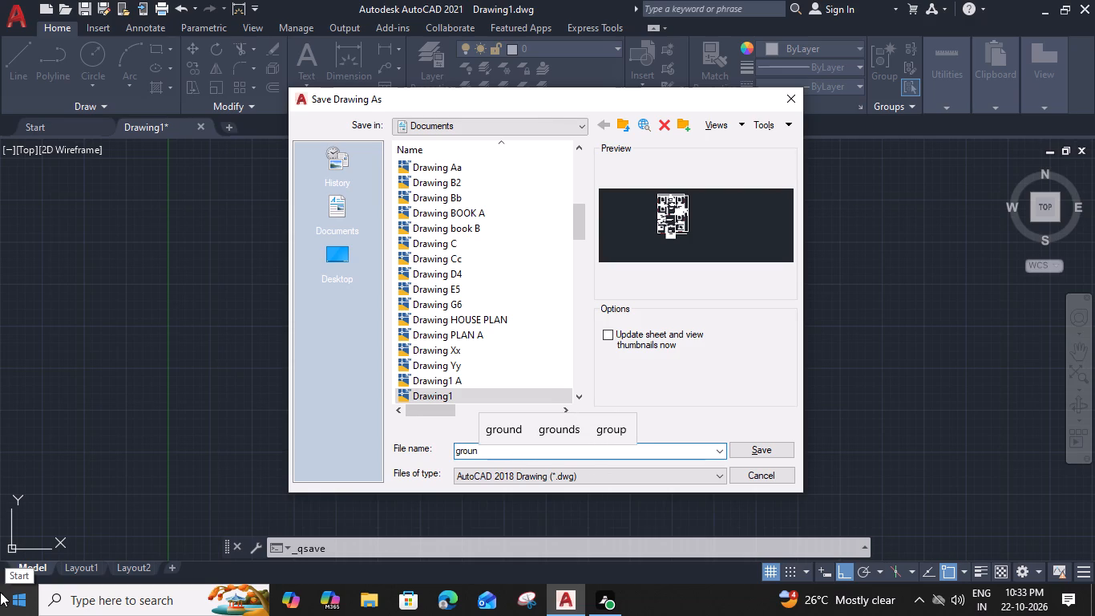
pyautogui.write('d')
pyautogui.press('space')
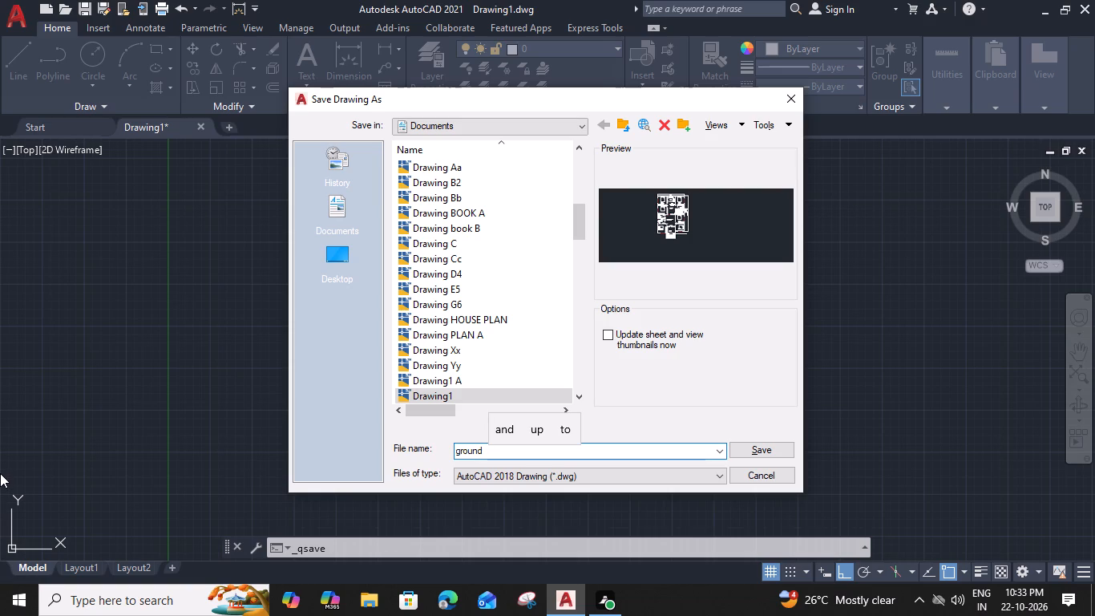
pyautogui.write('floor')
pyautogui.press('space')
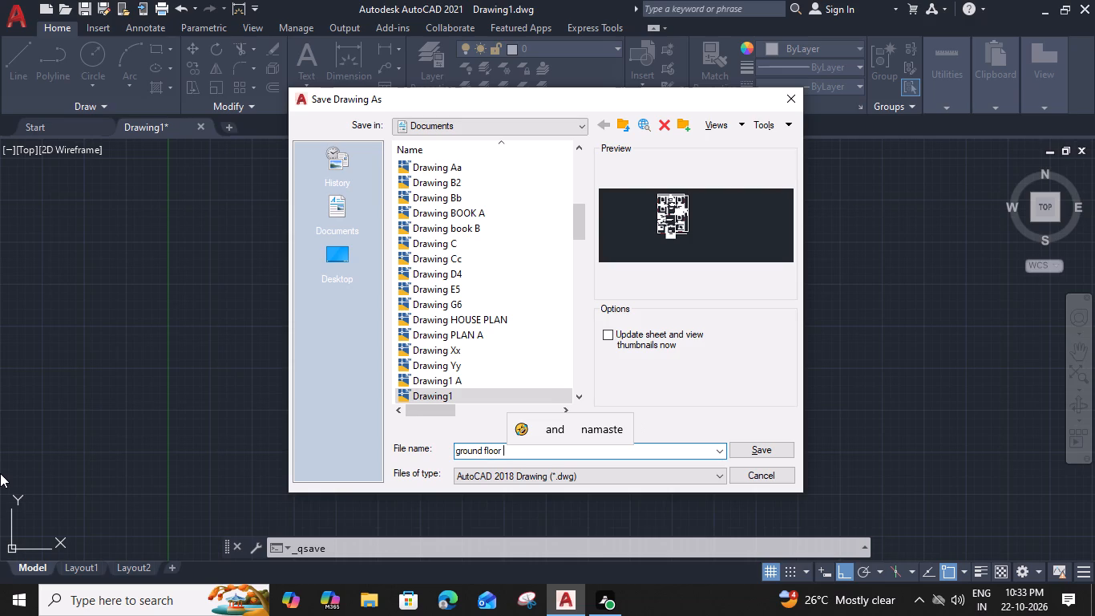
pyautogui.press('c')
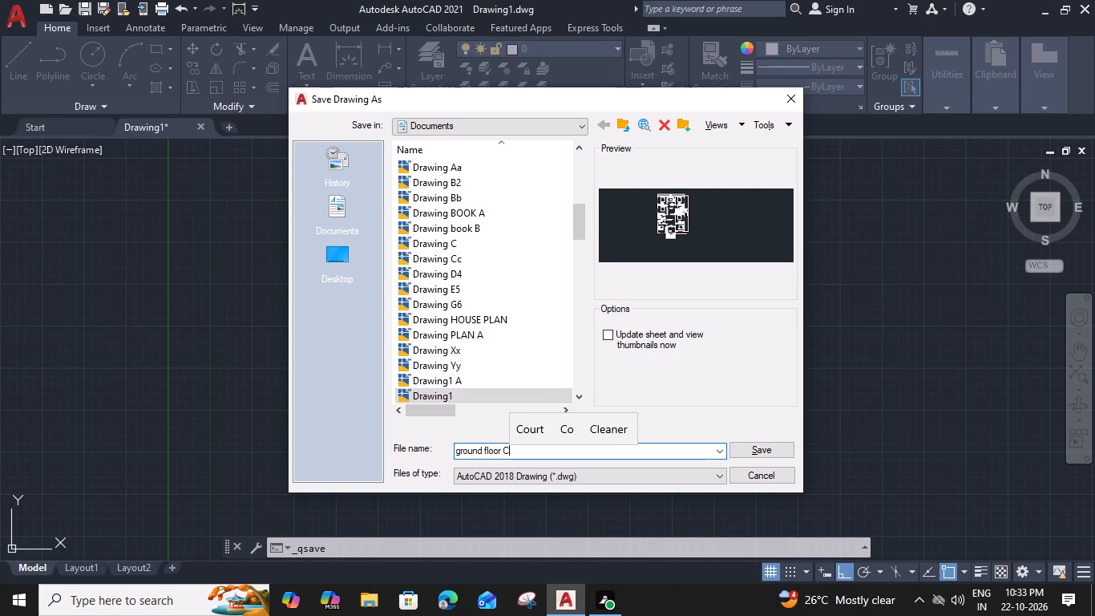
pyautogui.click(754, 453)
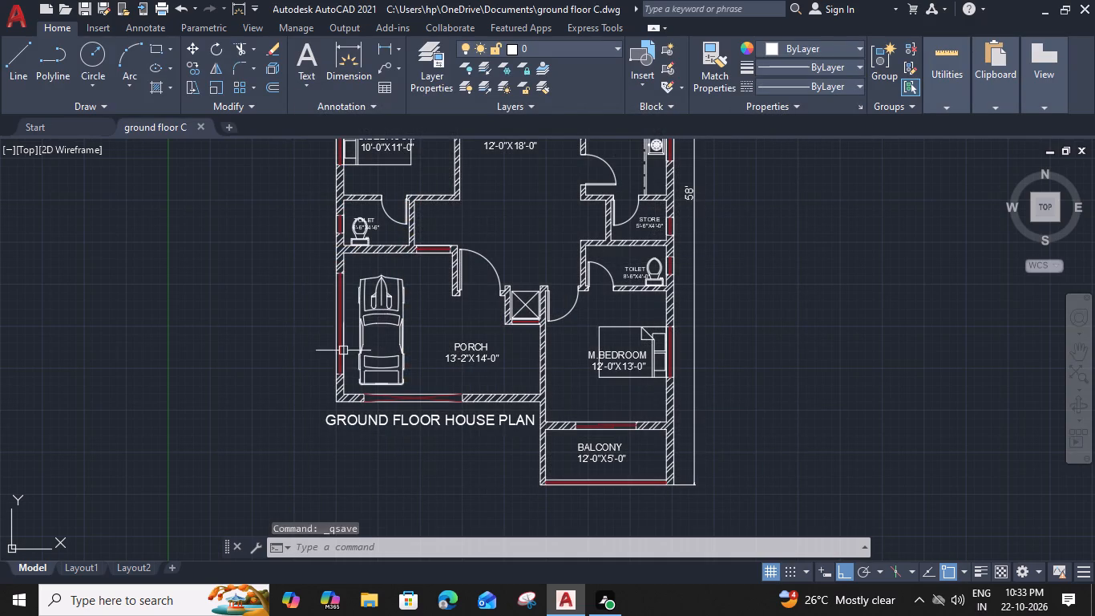
# Set up a centred plot with AutoCAD PDF (High Quality Print).pc3, using a window around the whole house plan as plot area.
pyautogui.write('PL')
pyautogui.press('o')
pyautogui.press('t')
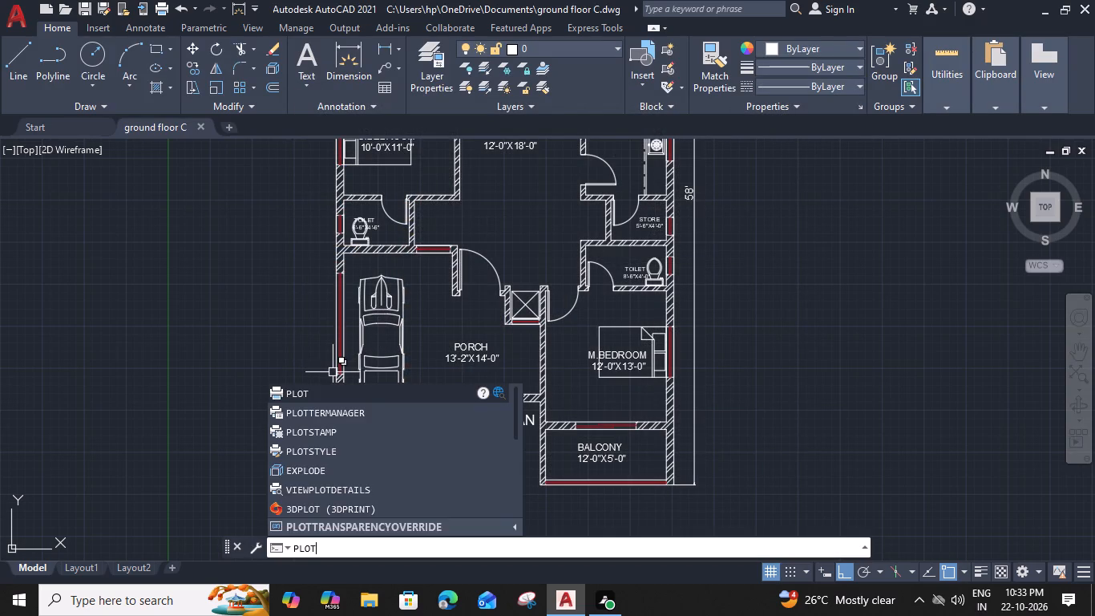
pyautogui.press('space')
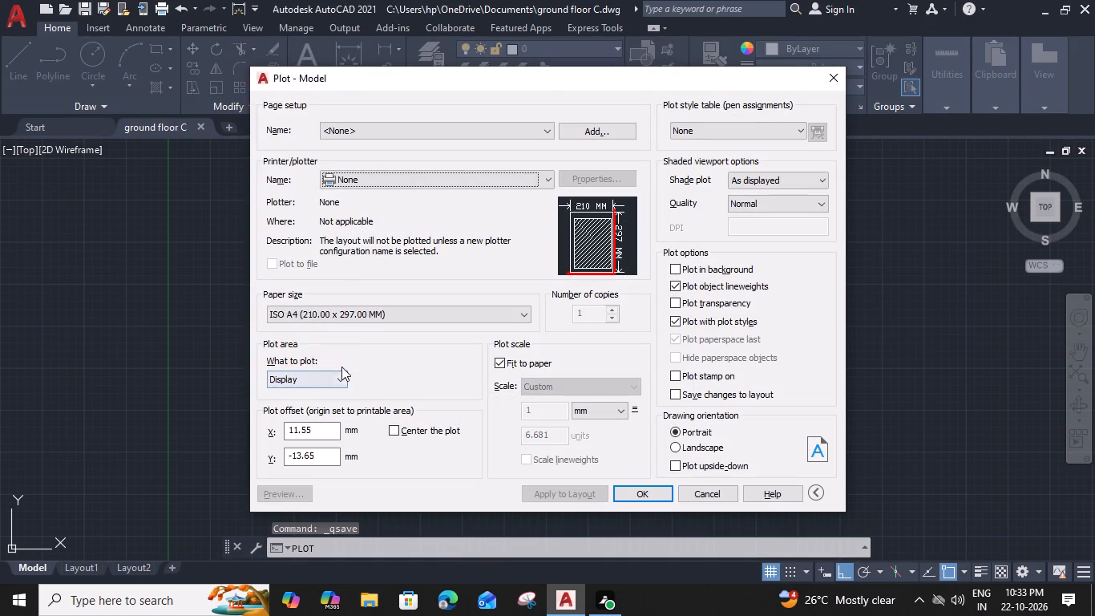
pyautogui.click(542, 181)
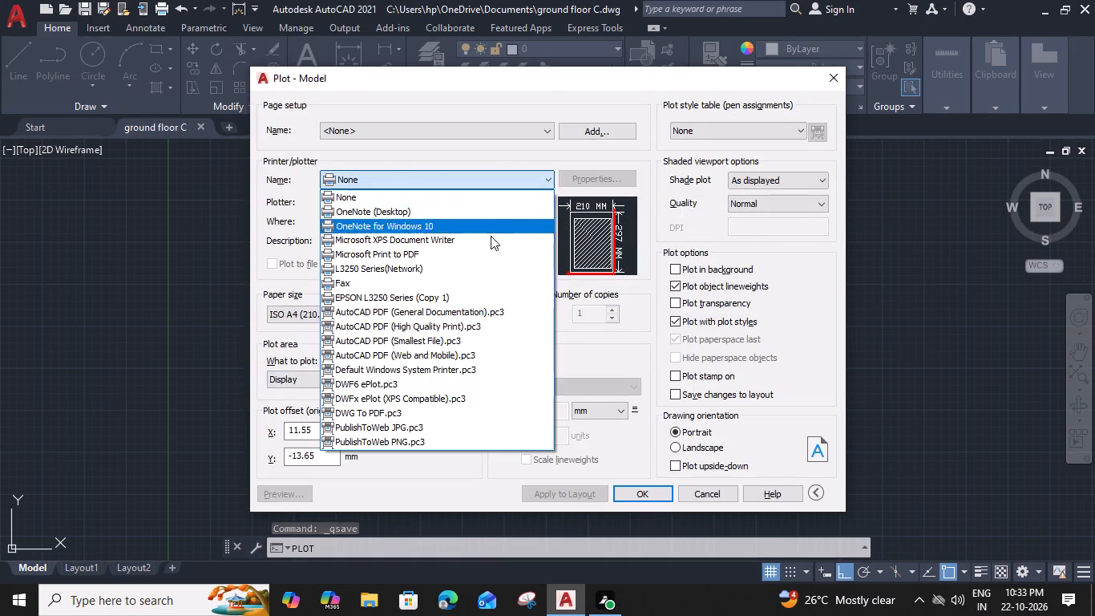
pyautogui.click(469, 322)
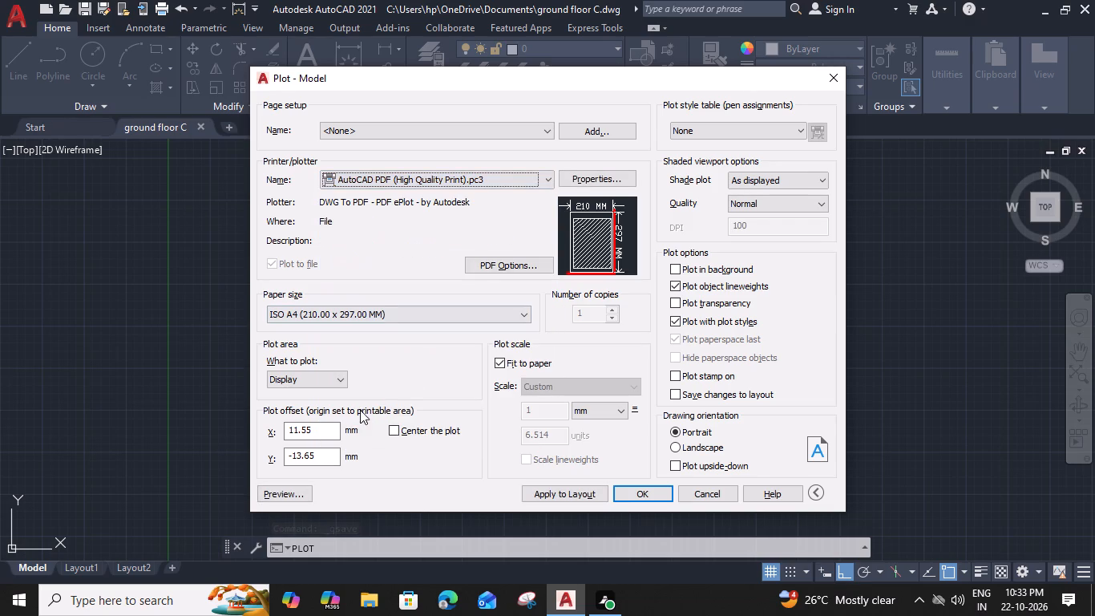
pyautogui.click(393, 431)
pyautogui.click(340, 379)
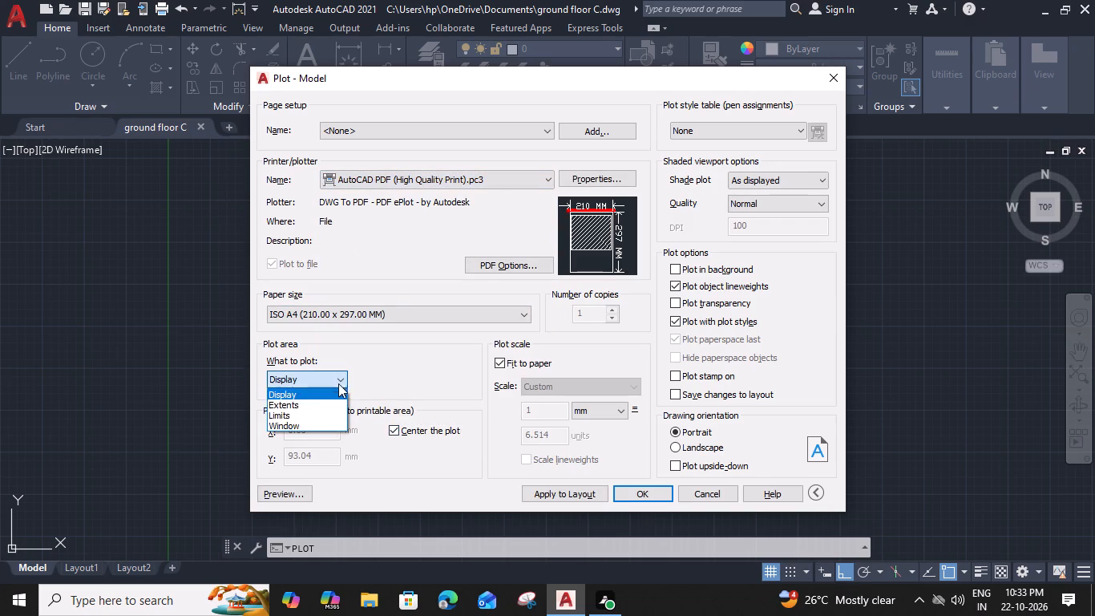
pyautogui.click(324, 430)
pyautogui.scroll(-3, 324, 431)
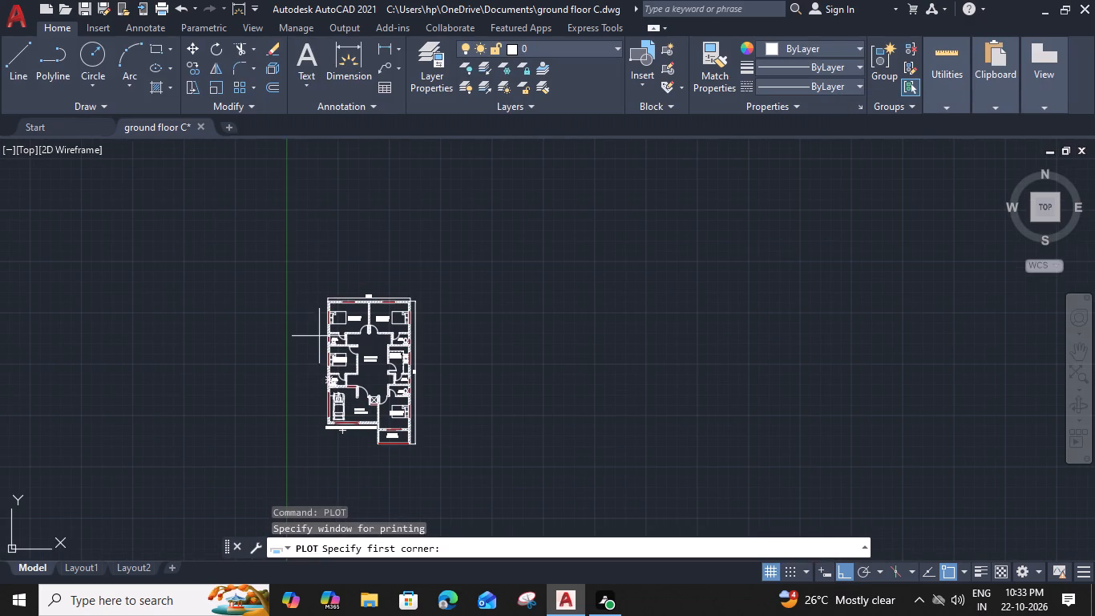
pyautogui.click(319, 288)
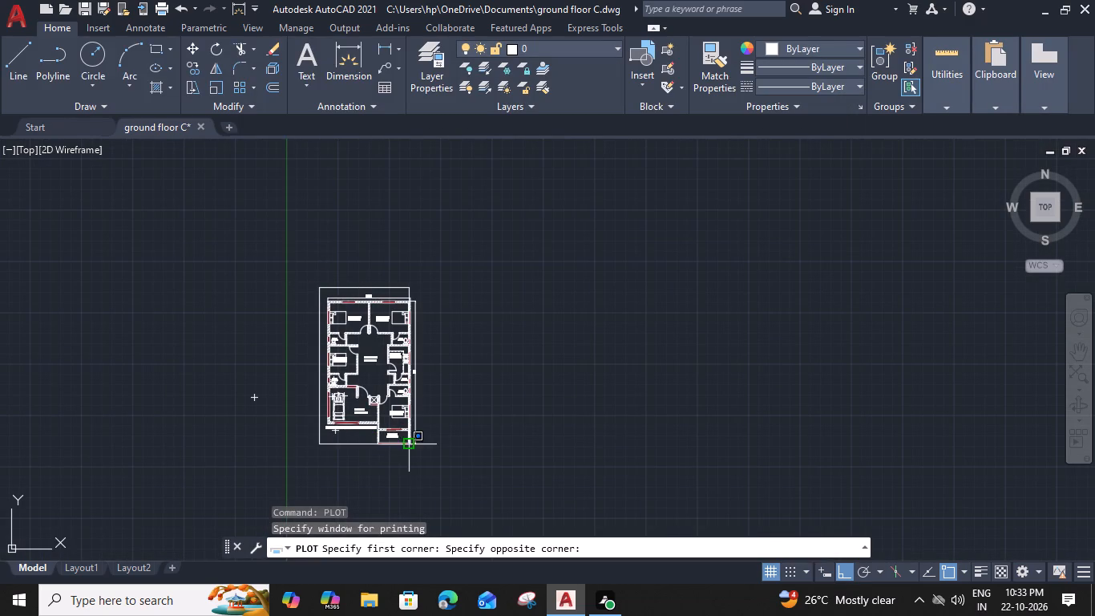
pyautogui.click(426, 456)
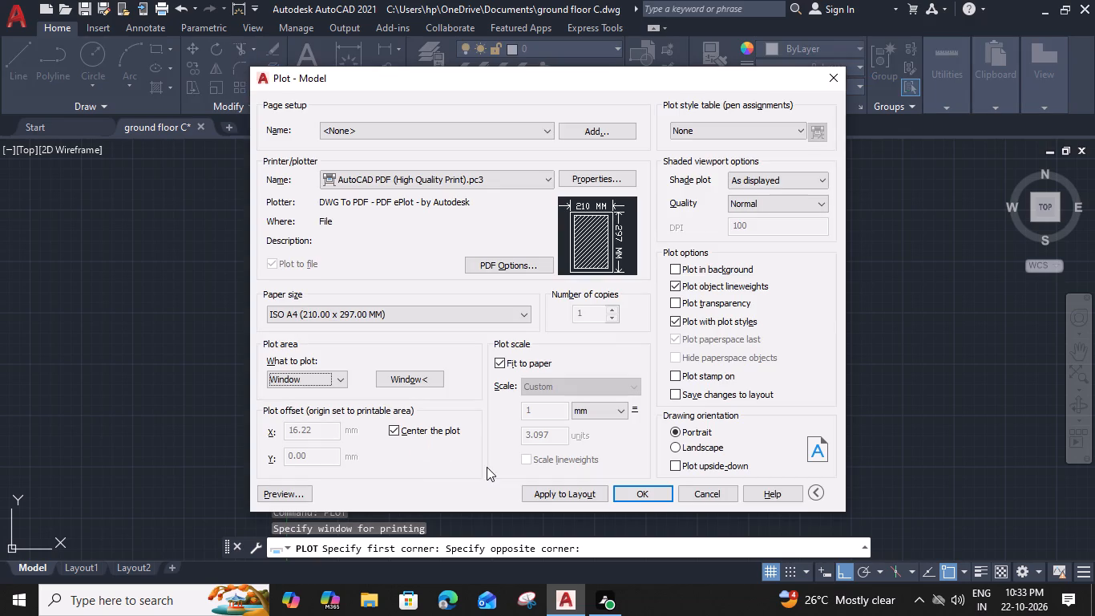
# Plot the plan to Documents as ground floor C-Model.pdf and close the PDF viewer that opens.
pyautogui.click(632, 496)
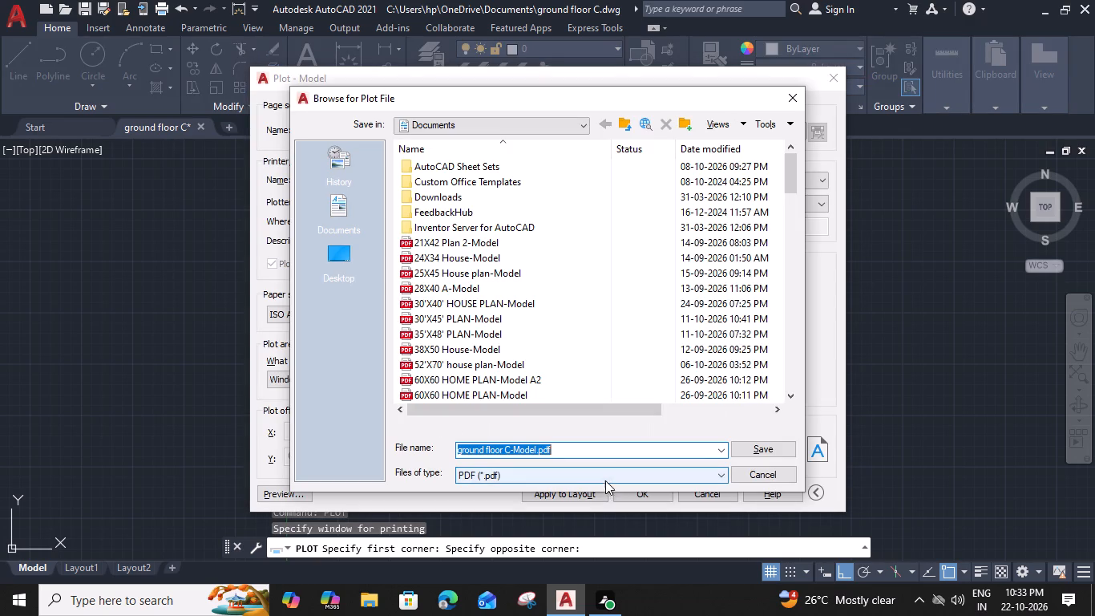
pyautogui.click(755, 448)
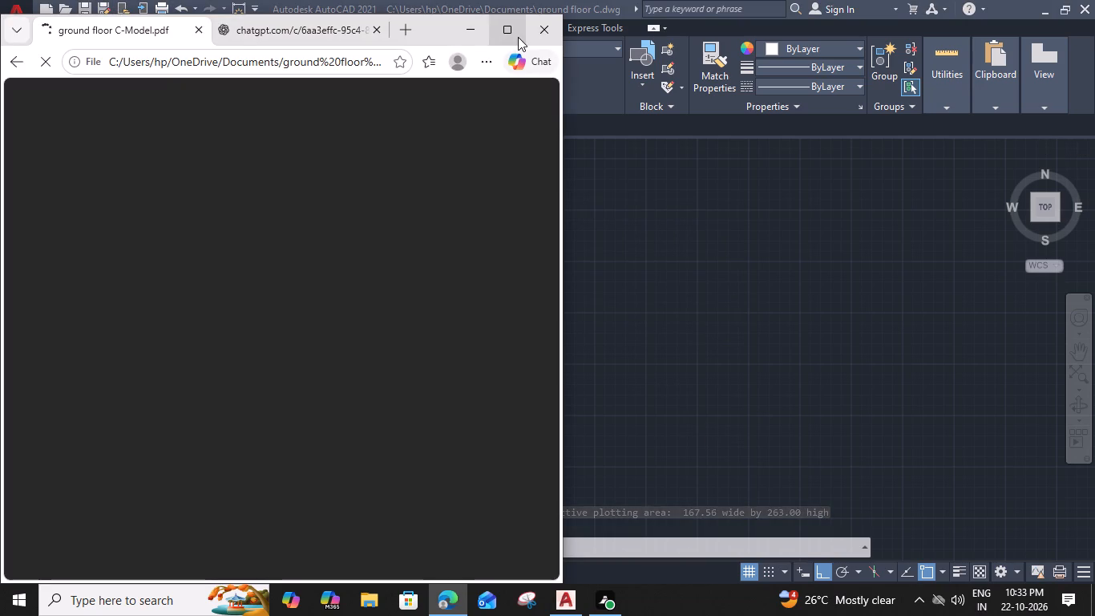
pyautogui.click(534, 36)
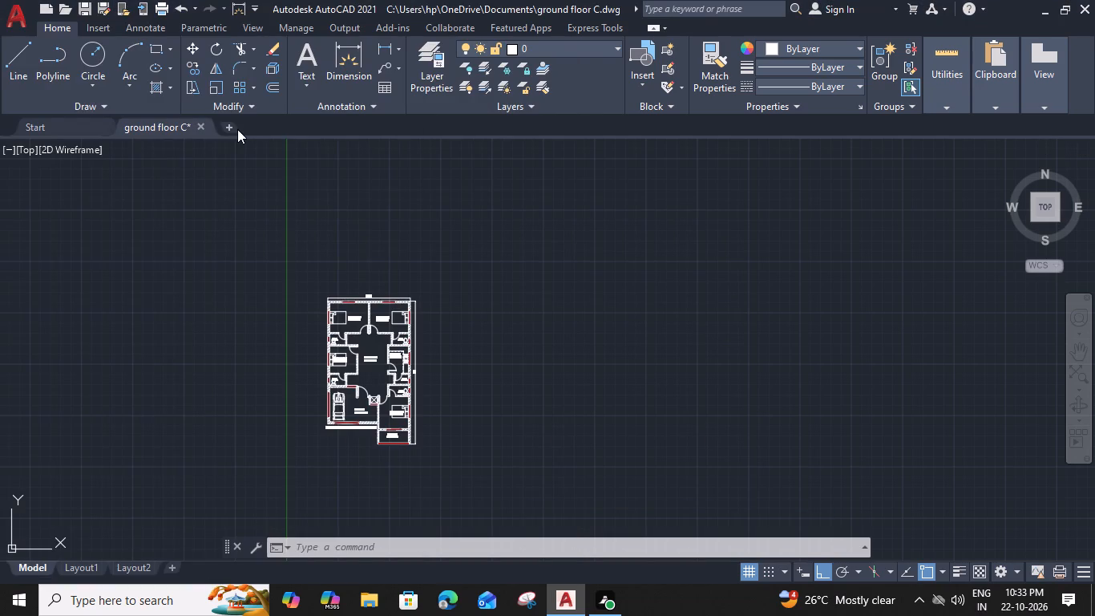
# Start a new blank drawing alongside the ground floor plan.
pyautogui.click(227, 127)
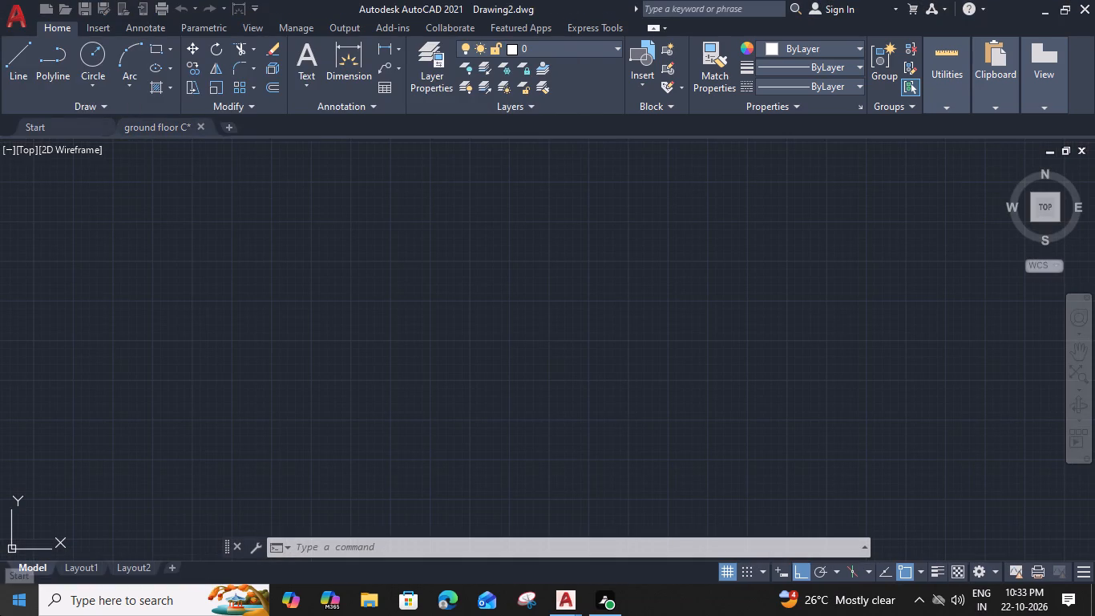
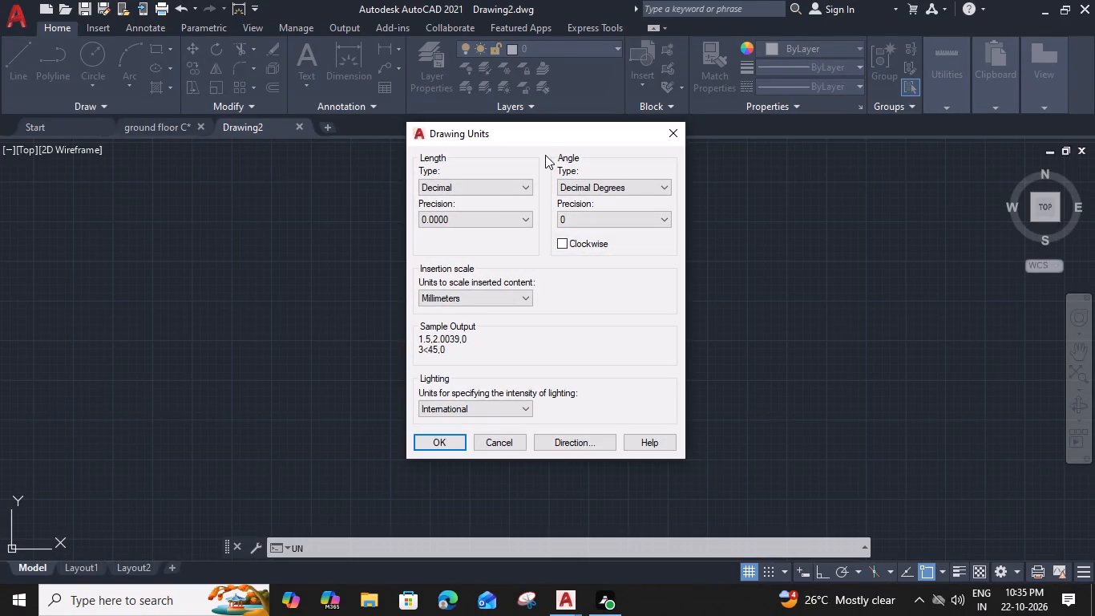
# Set the drawing units to Engineering length with 0'-0.00" precision and Inches as the insertion scale.
pyautogui.click(526, 180)
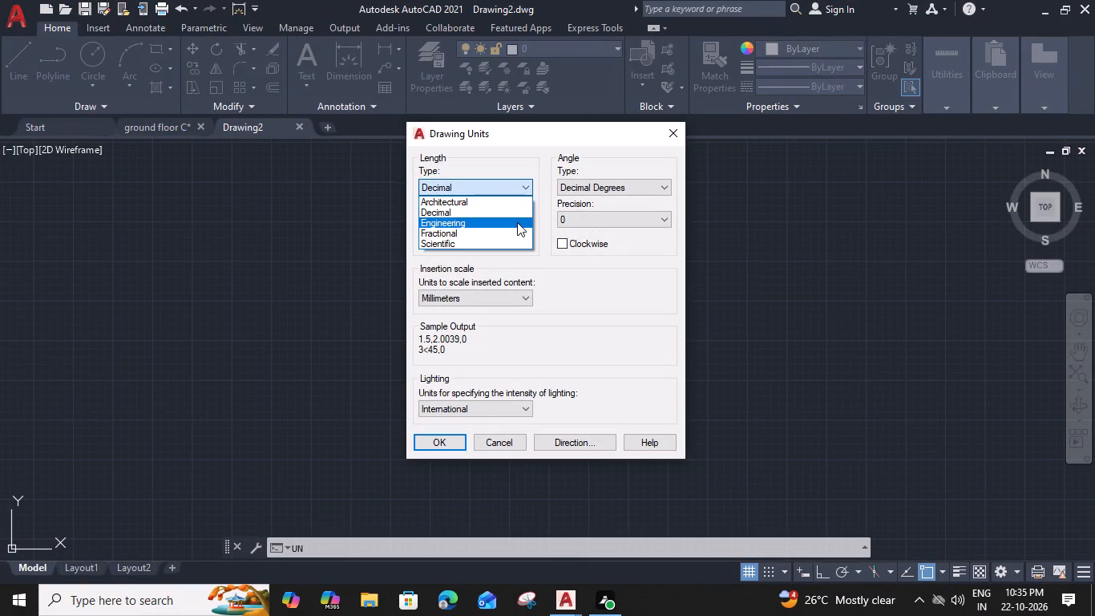
pyautogui.click(517, 222)
pyautogui.click(523, 303)
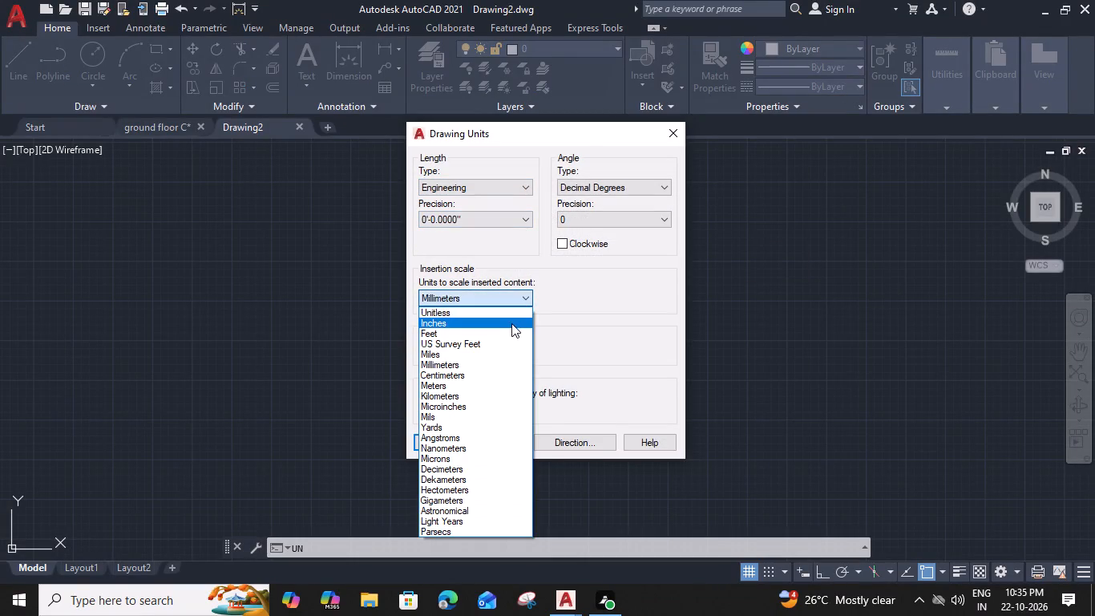
pyautogui.click(511, 323)
pyautogui.click(522, 217)
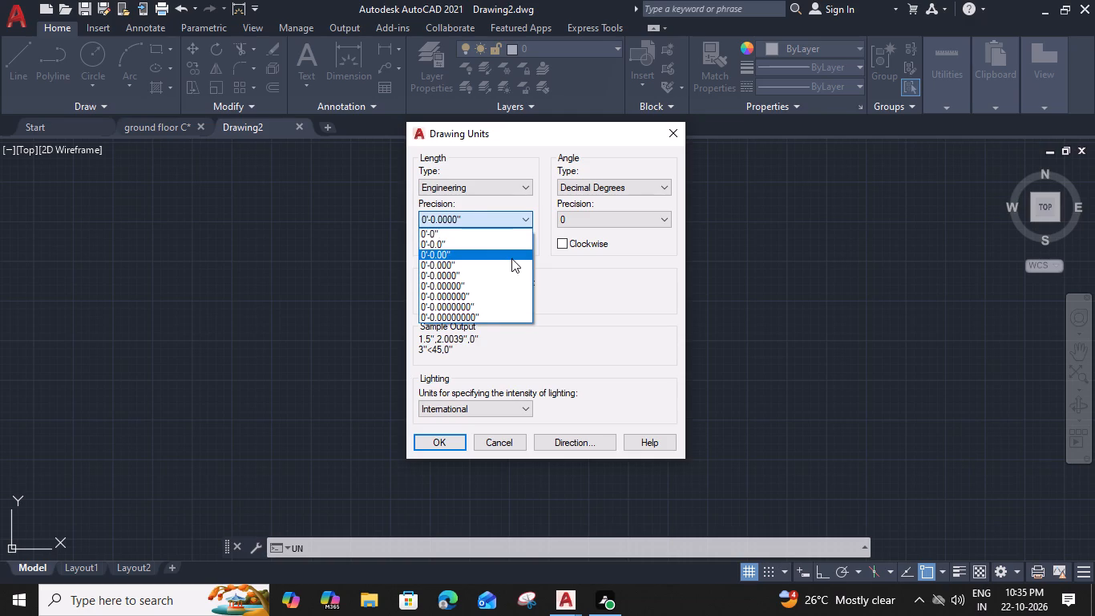
pyautogui.click(511, 258)
pyautogui.click(443, 439)
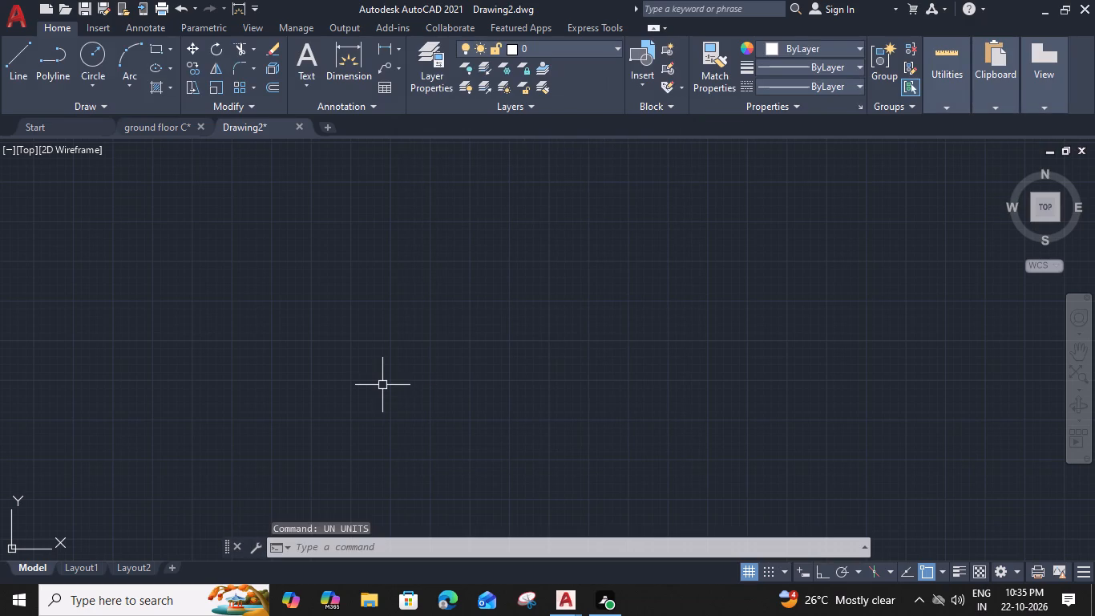
# Modify dimension style ISO-25 to Engineering primary units and 9" text height, and make it the current style.
pyautogui.press('d')
pyautogui.press('space')
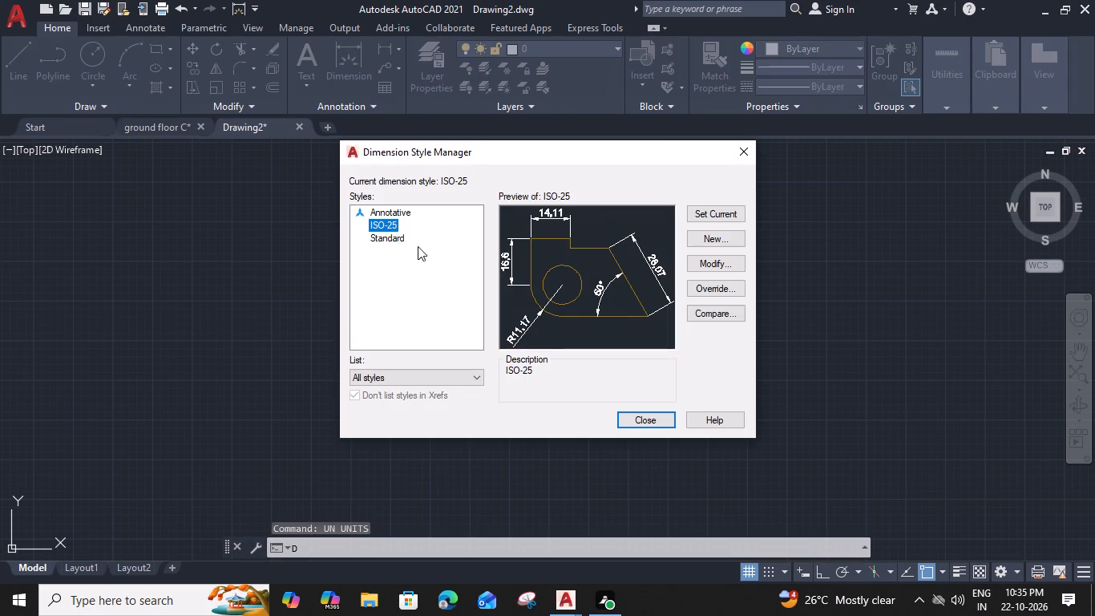
pyautogui.click(718, 262)
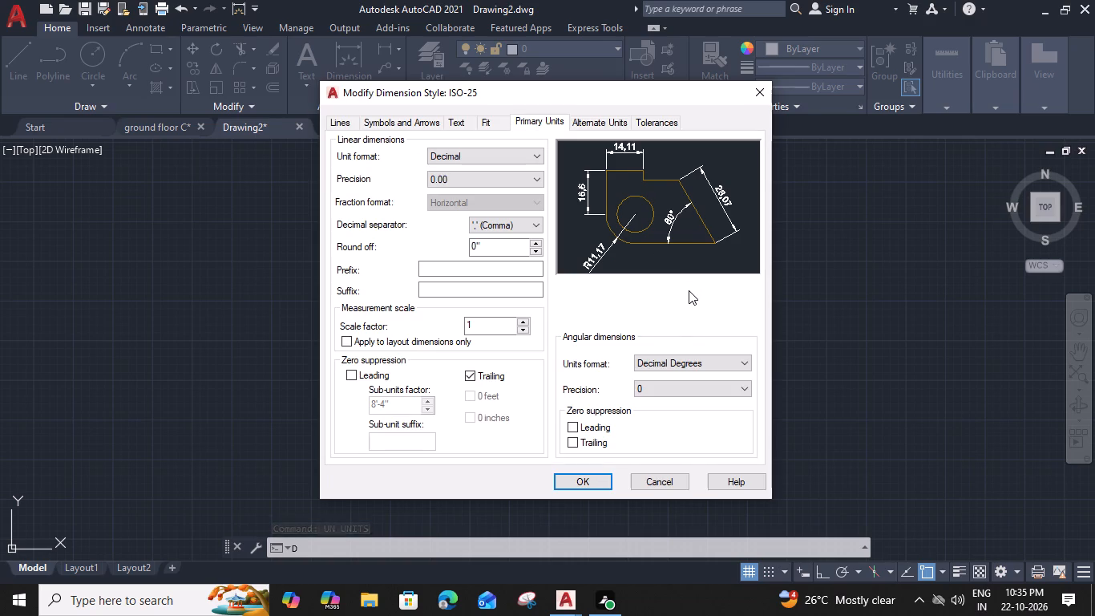
pyautogui.click(523, 152)
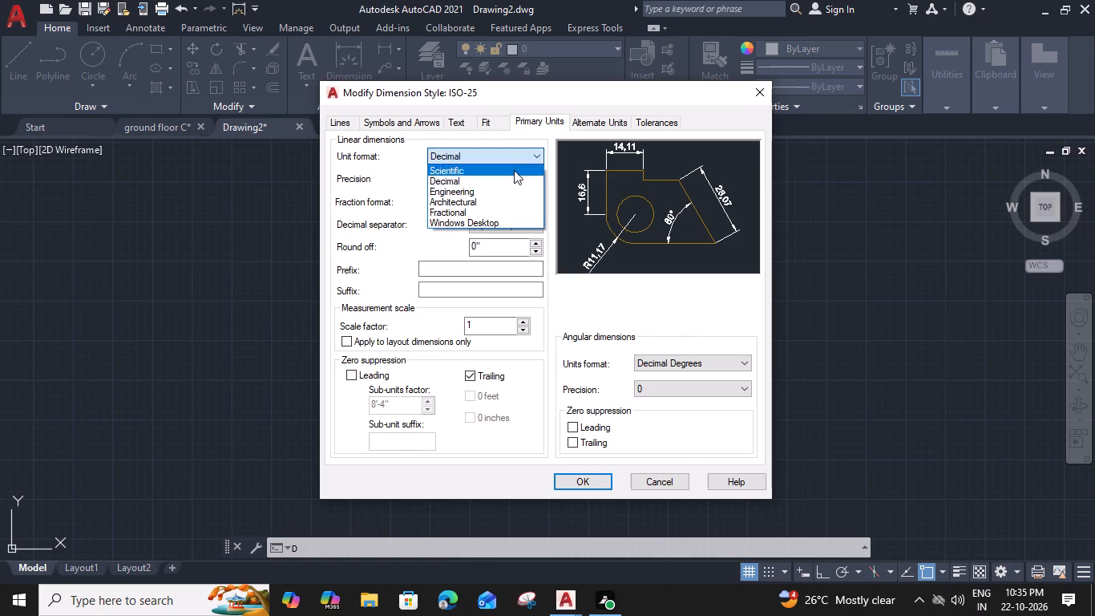
pyautogui.click(505, 192)
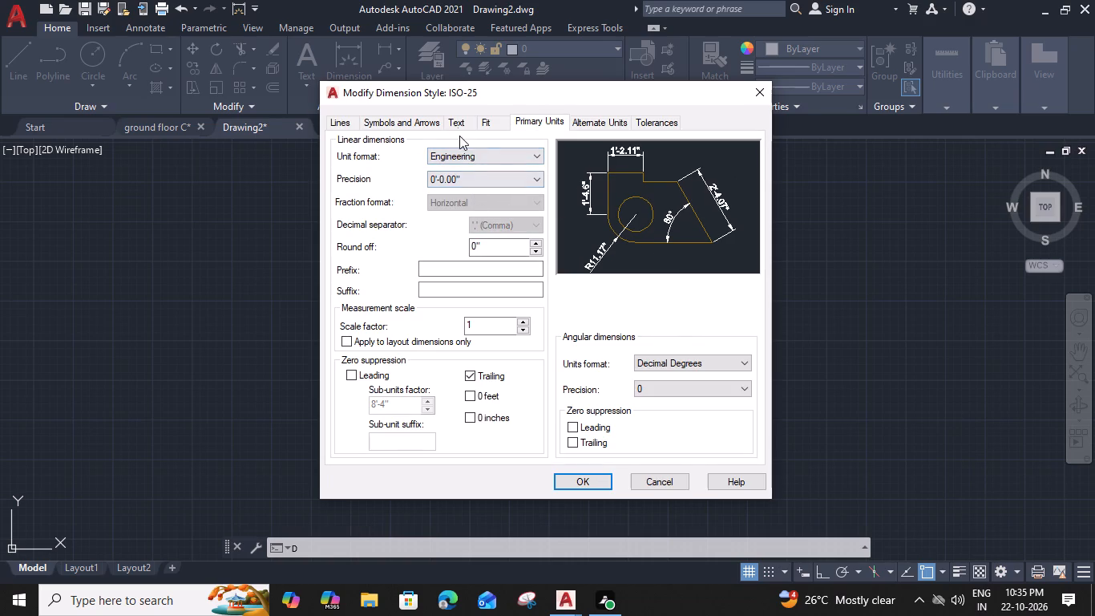
pyautogui.click(456, 123)
pyautogui.moveTo(511, 237); pyautogui.dragTo(446, 237)
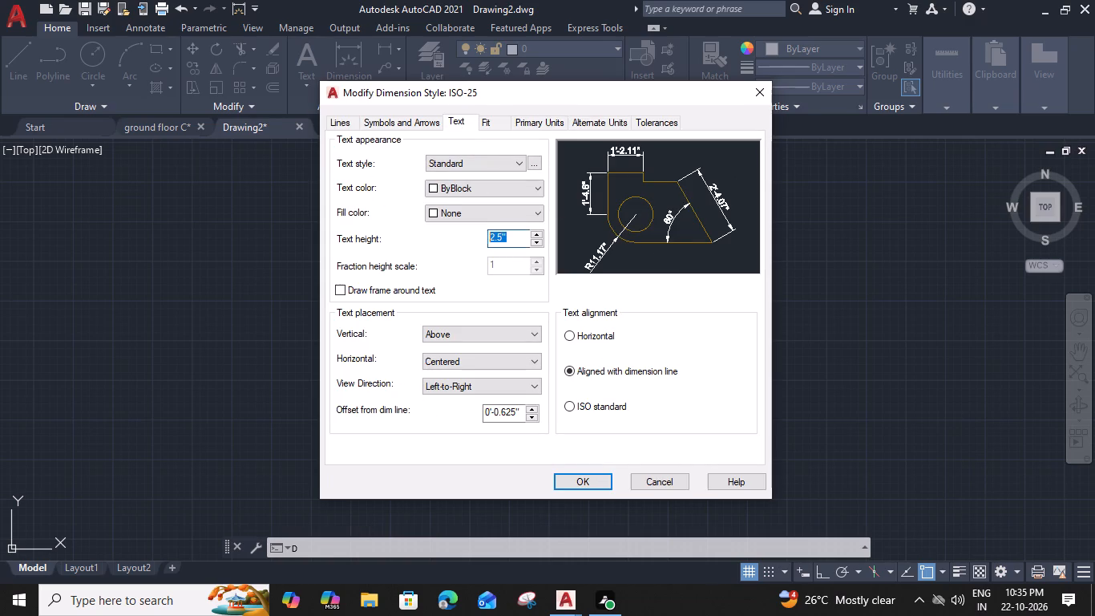
pyautogui.moveTo(446, 237); pyautogui.dragTo(441, 237)
pyautogui.press('9')
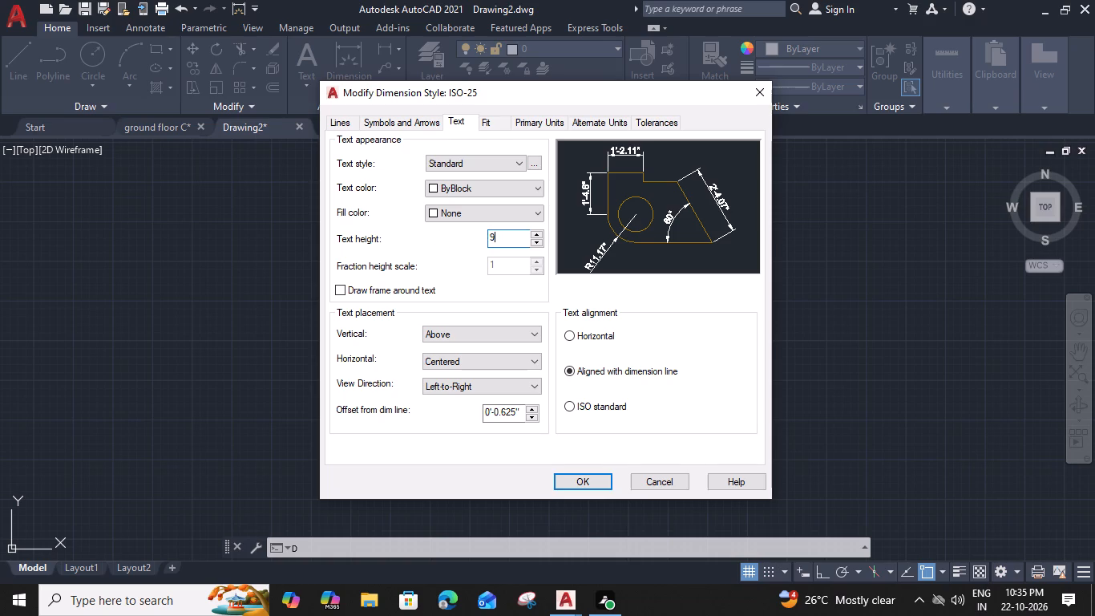
pyautogui.hotkey('shift', '"')
pyautogui.press('Return')
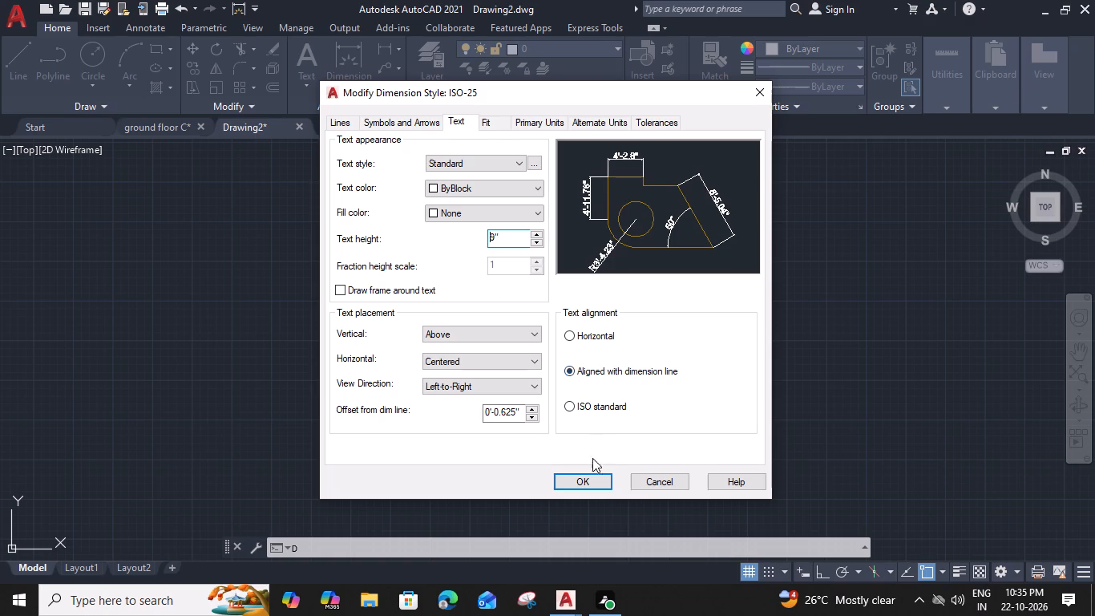
pyautogui.click(594, 480)
pyautogui.click(714, 212)
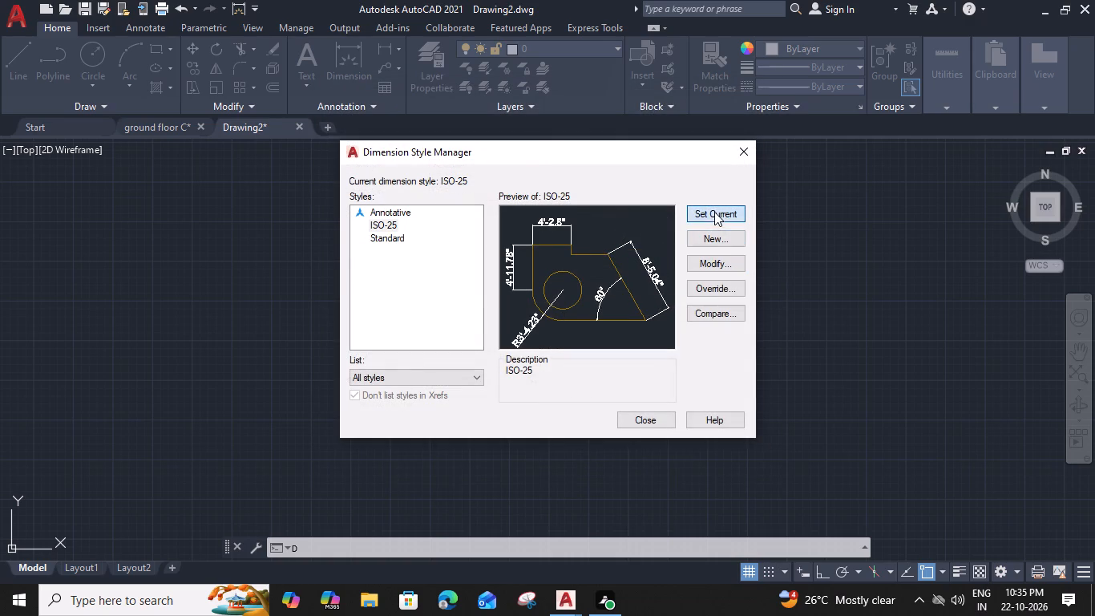
pyautogui.click(640, 417)
# Turn on Ortho and draw a 40' vertical line downward for the outer face of the plan's west wall.
pyautogui.moveTo(388, 333); pyautogui.dragTo(773, 219, button='middle')
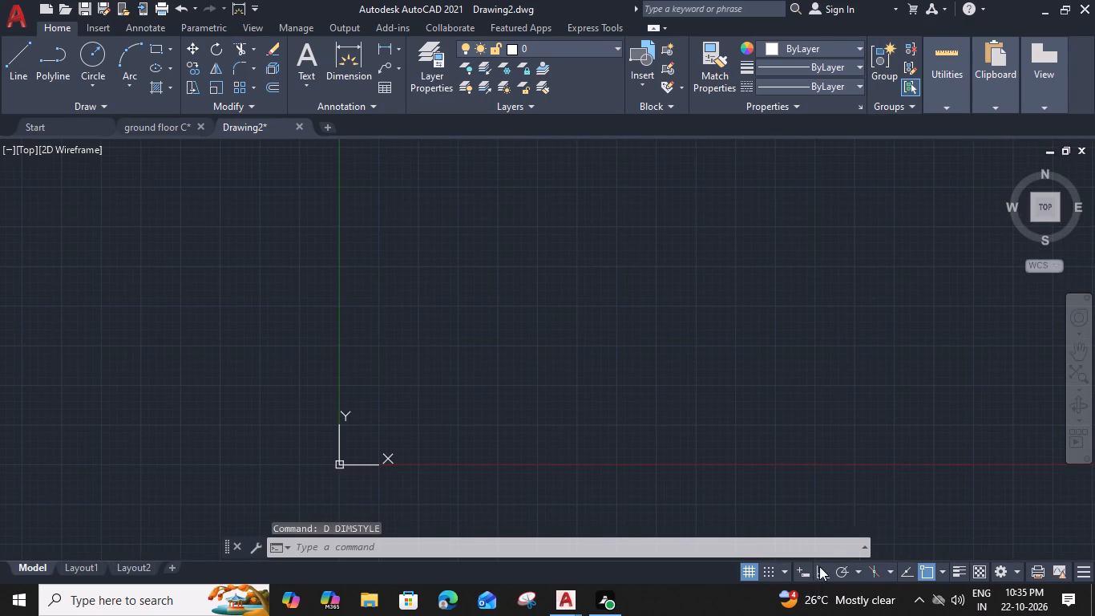
pyautogui.click(819, 566)
pyautogui.moveTo(426, 306); pyautogui.dragTo(462, 319, button='middle')
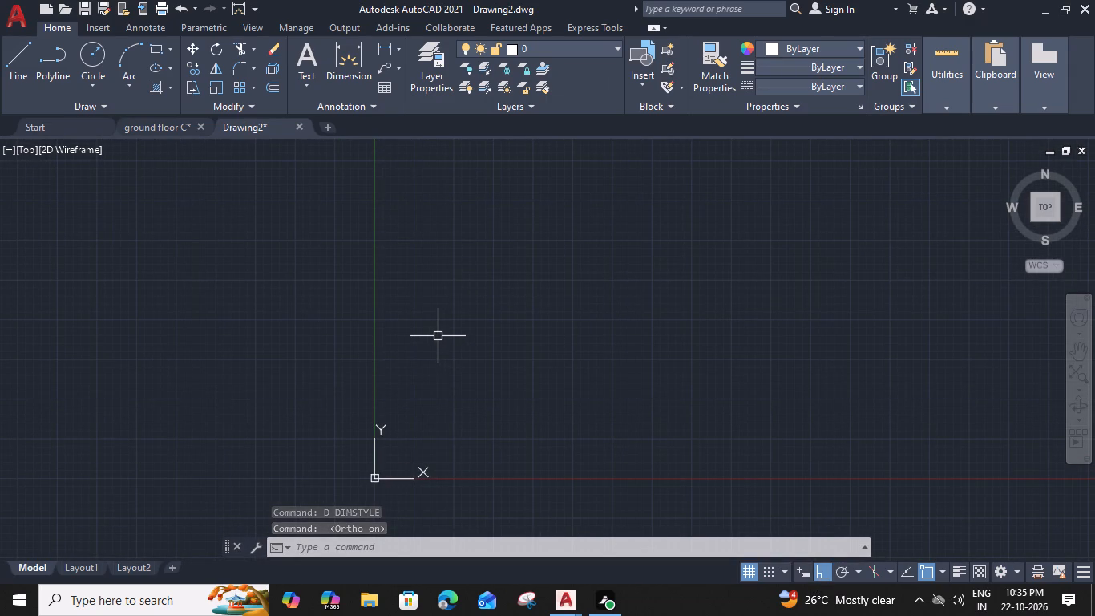
pyautogui.write('L')
pyautogui.press('space')
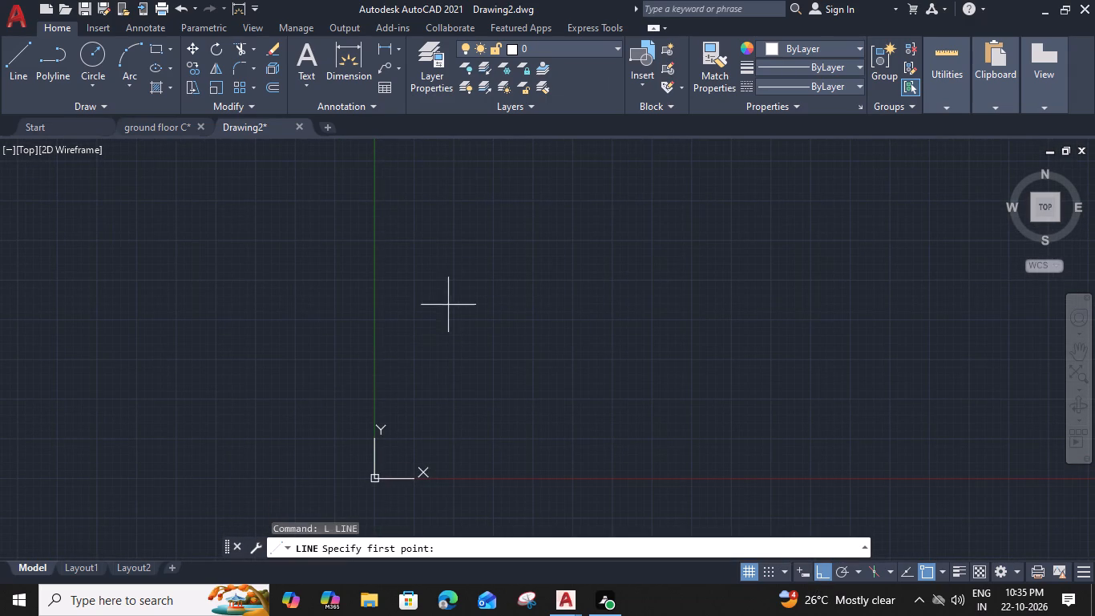
pyautogui.click(418, 229)
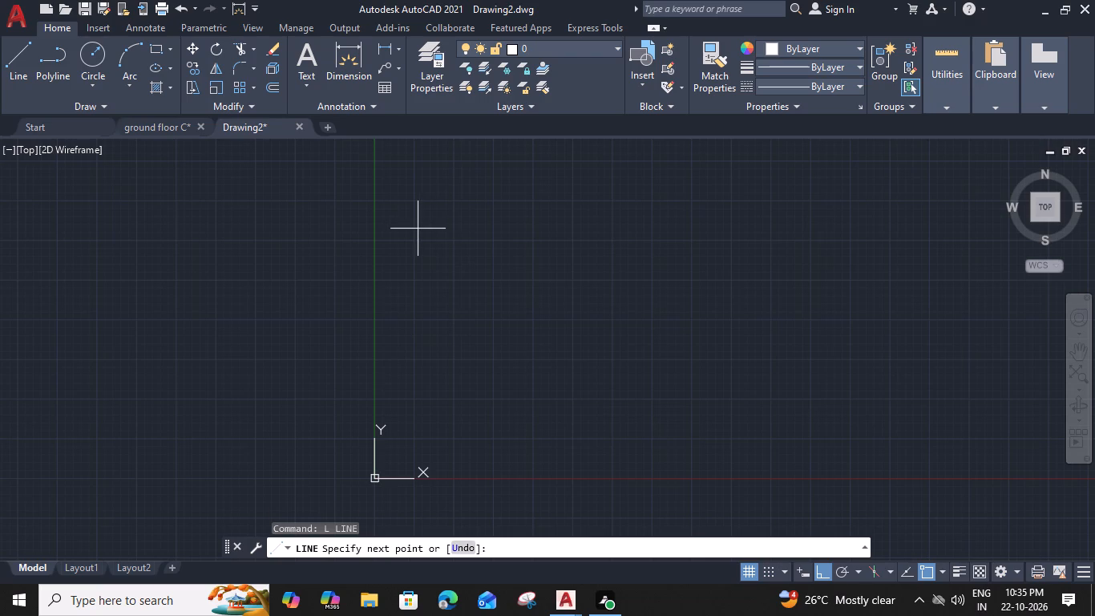
pyautogui.press('4')
pyautogui.write("0'")
pyautogui.press('space')
pyautogui.press('Escape')
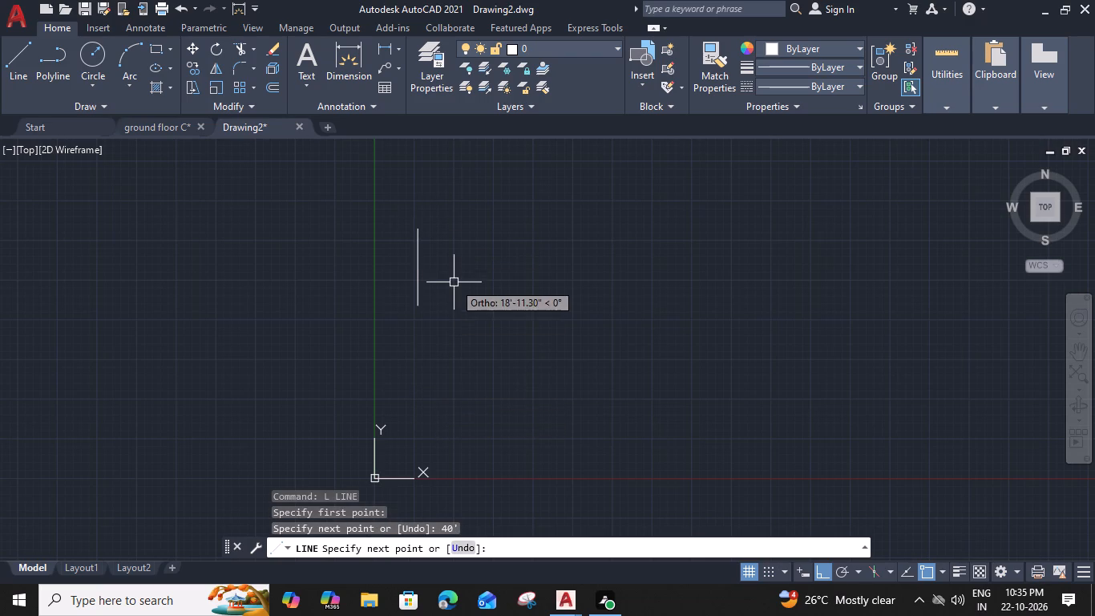
# Draw a 40' horizontal line eastward from the upper end of the vertical line.
pyautogui.write('L')
pyautogui.press('space')
pyautogui.scroll(1, 426, 222)
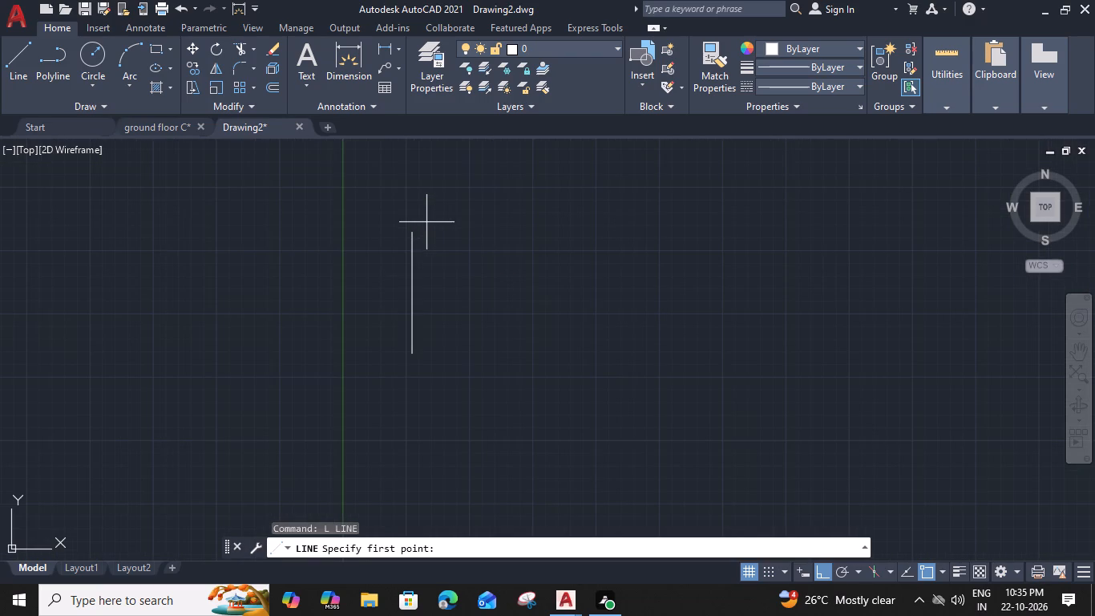
pyautogui.click(410, 234)
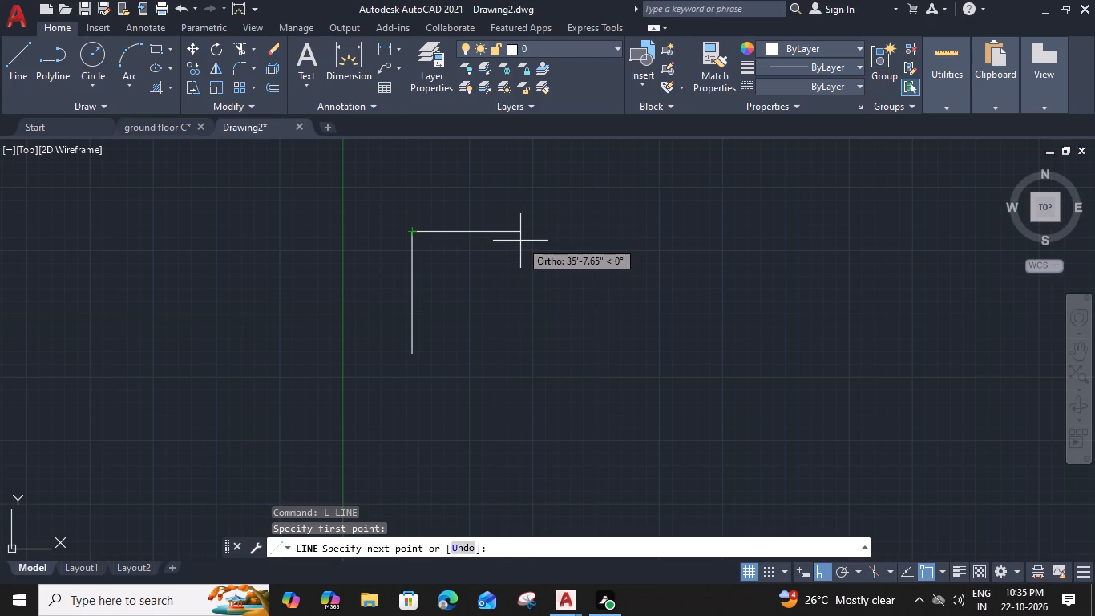
pyautogui.write("40'")
pyautogui.press('space')
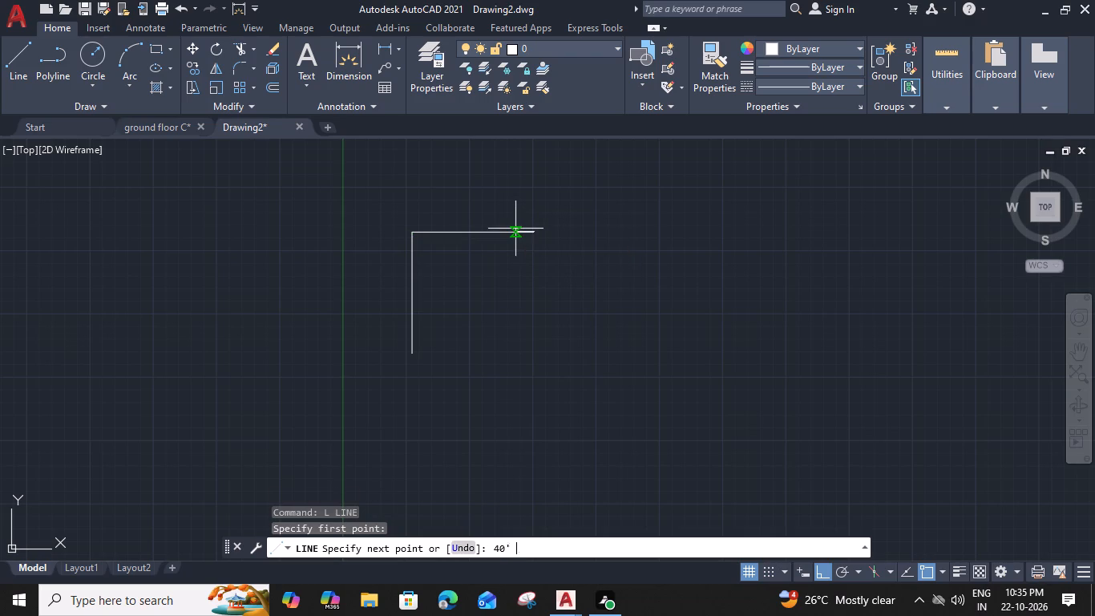
pyautogui.press('Escape')
# Offset the vertical and horizontal outer wall lines 9" inward to give both walls their thickness.
pyautogui.scroll(2, 390, 244)
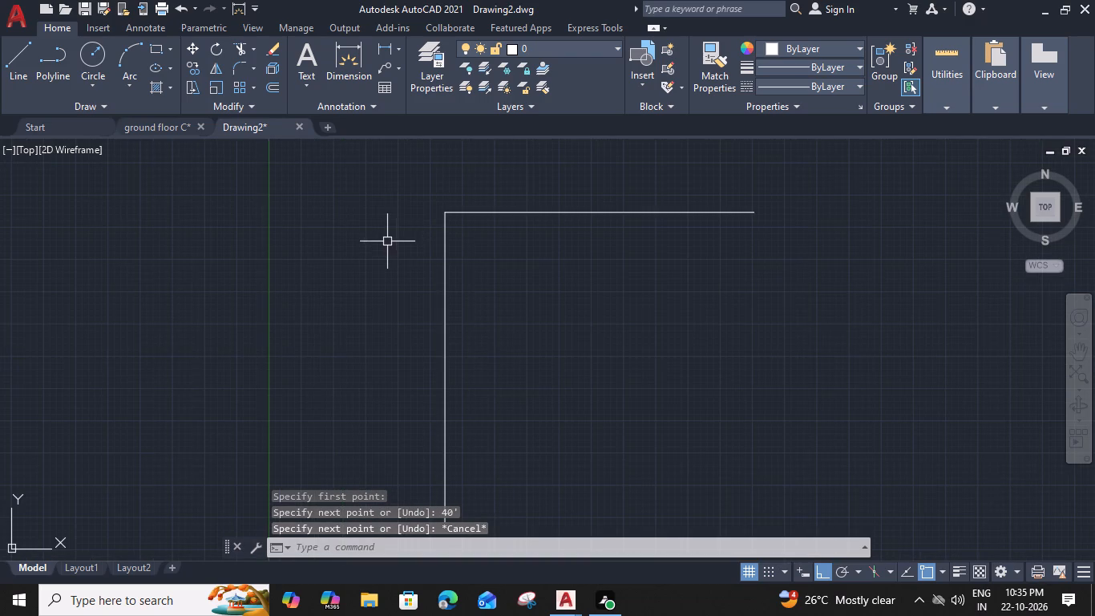
pyautogui.click(446, 237)
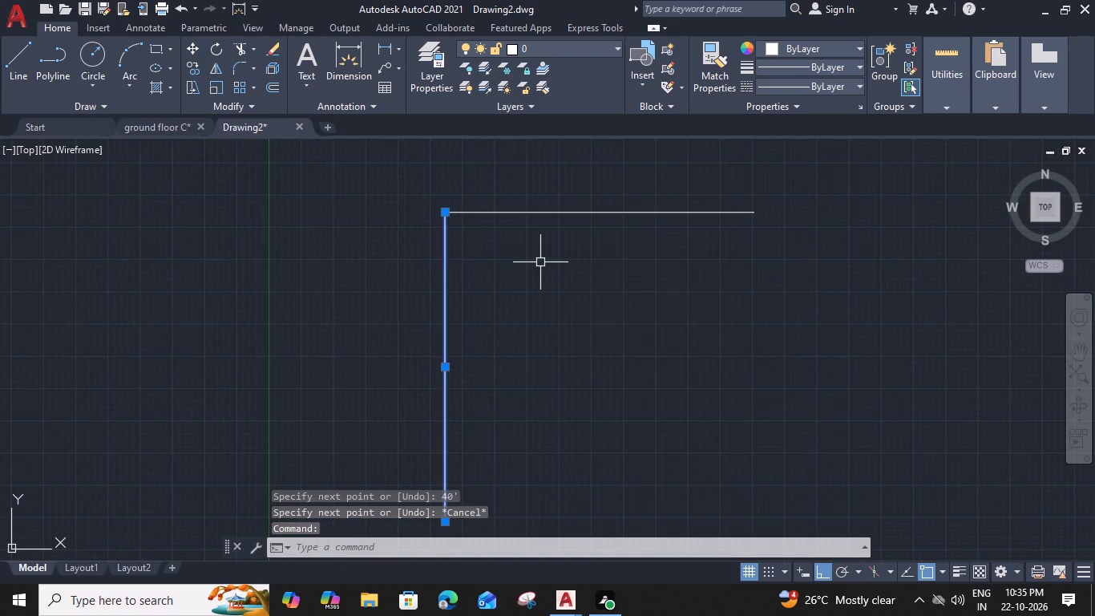
pyautogui.press('o')
pyautogui.press('space')
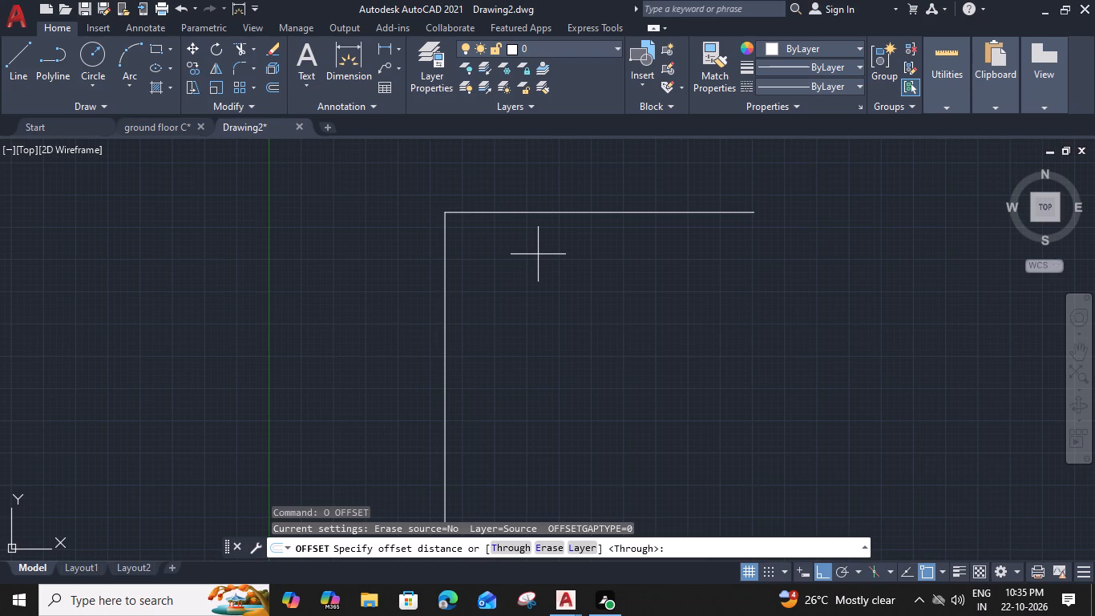
pyautogui.write('9"')
pyautogui.press('Return')
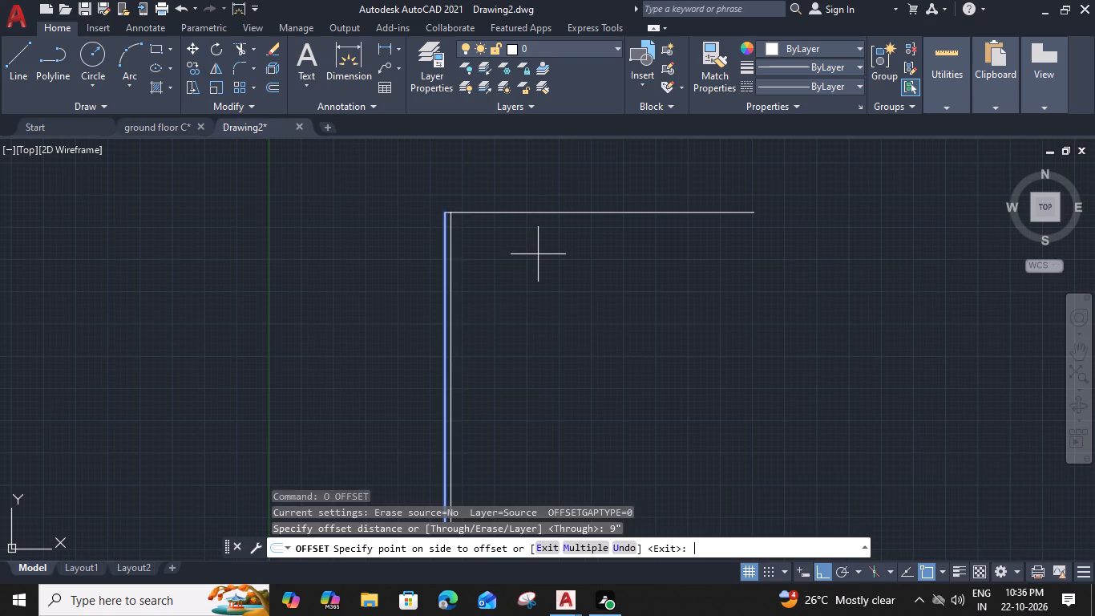
pyautogui.click(583, 257)
pyautogui.click(572, 214)
pyautogui.click(570, 249)
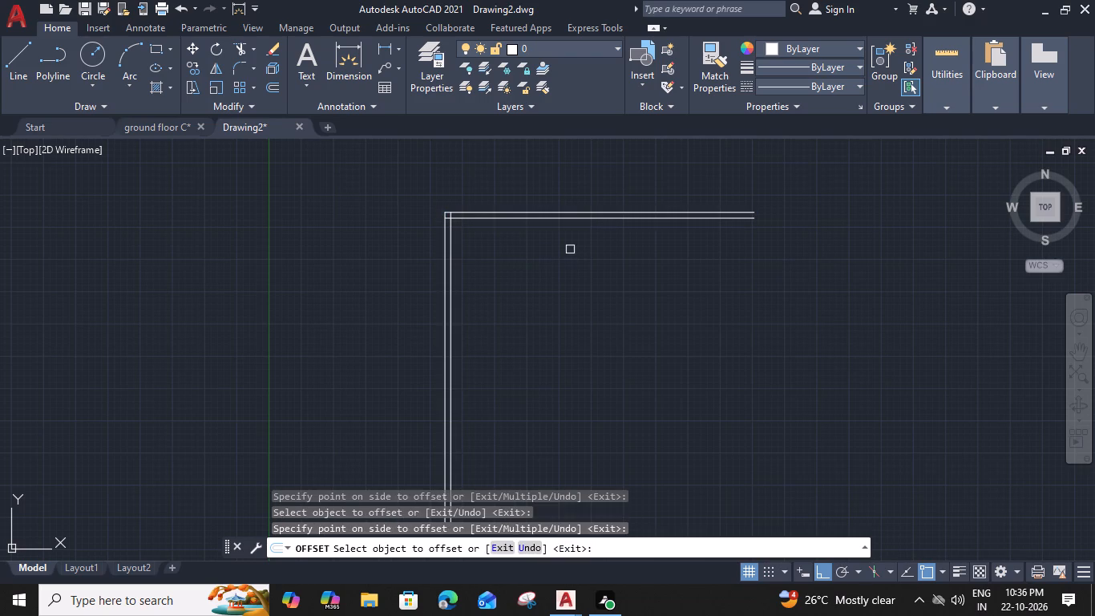
pyautogui.press('Escape')
# Trim the overlapping ends of the inner wall lines at the upper-left corner of the plan.
pyautogui.scroll(2, 447, 209)
pyautogui.write('TR')
pyautogui.press('space')
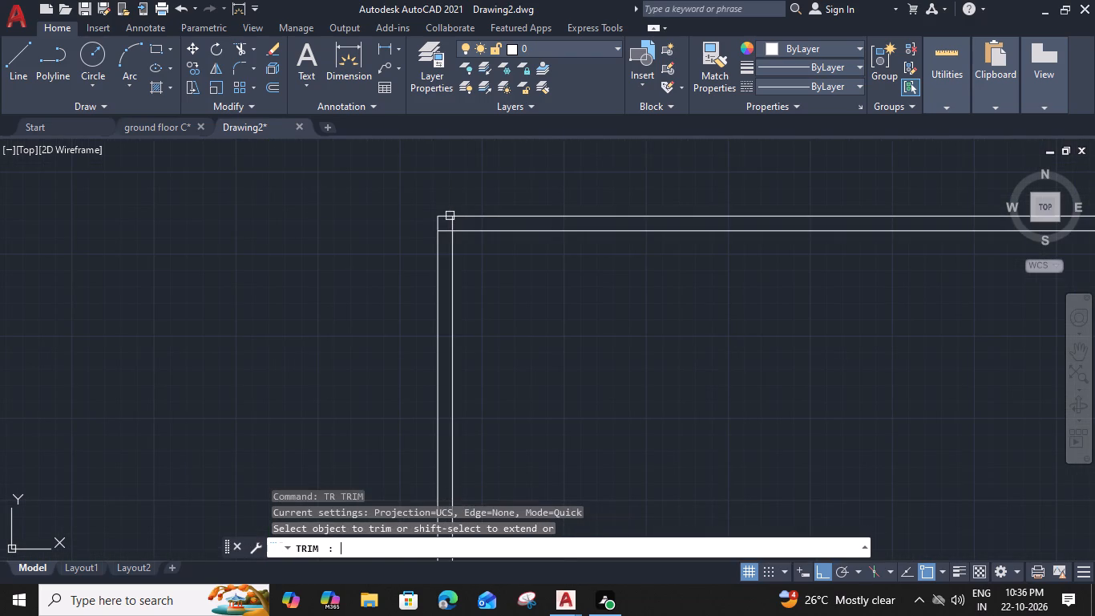
pyautogui.scroll(2, 450, 216)
pyautogui.click(453, 241)
pyautogui.click(442, 249)
pyautogui.press('Escape')
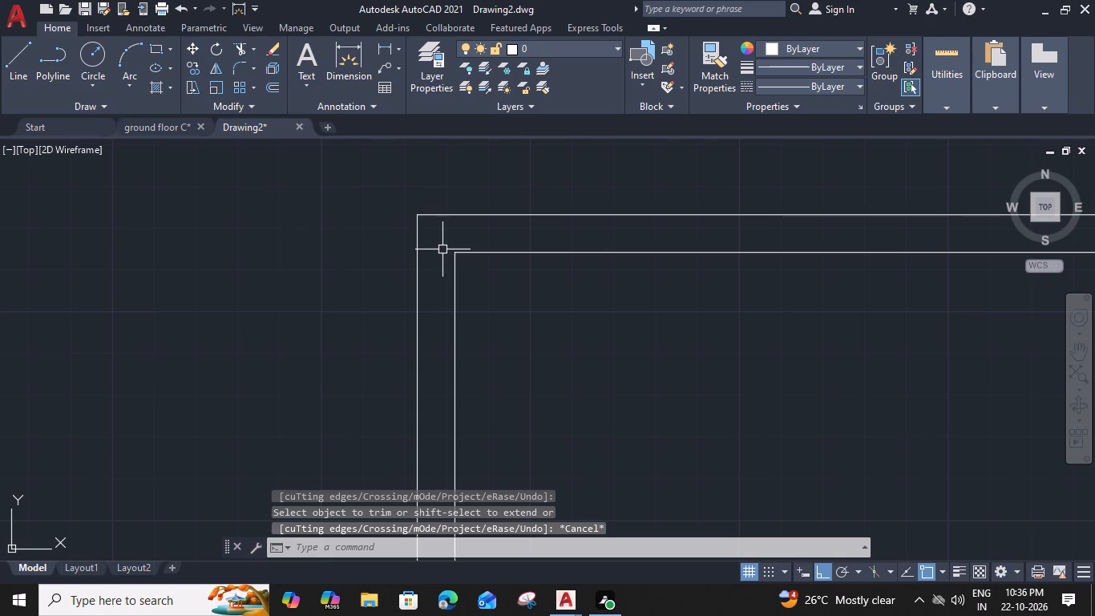
# Offset the inner line of the vertical wall 10' into the plan to mark the first room's width.
pyautogui.scroll(-2, 442, 249)
pyautogui.click(451, 282)
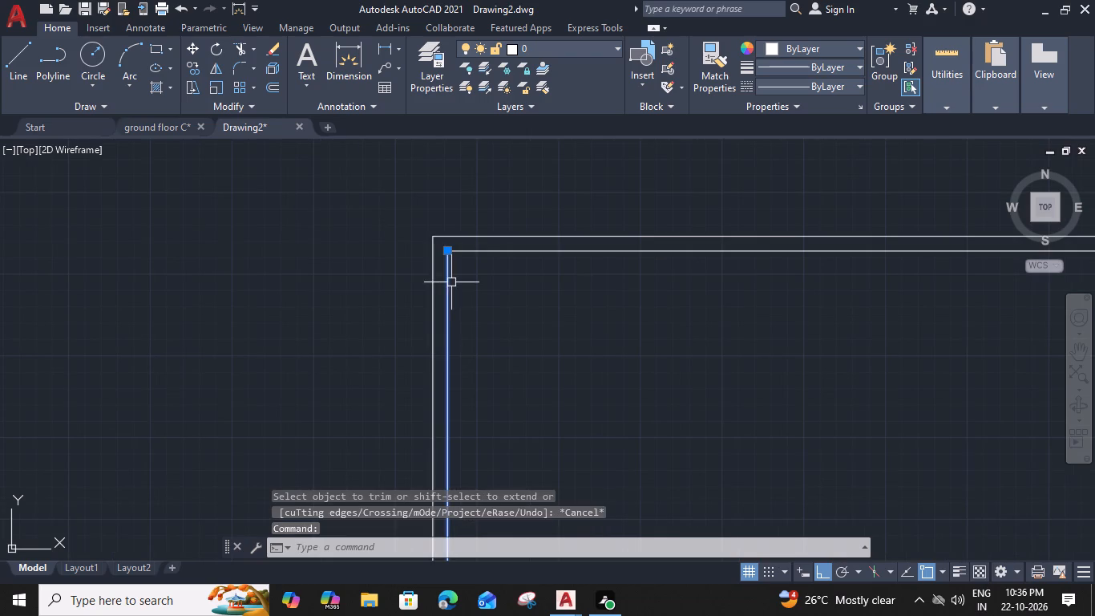
pyautogui.press('o')
pyautogui.press('space')
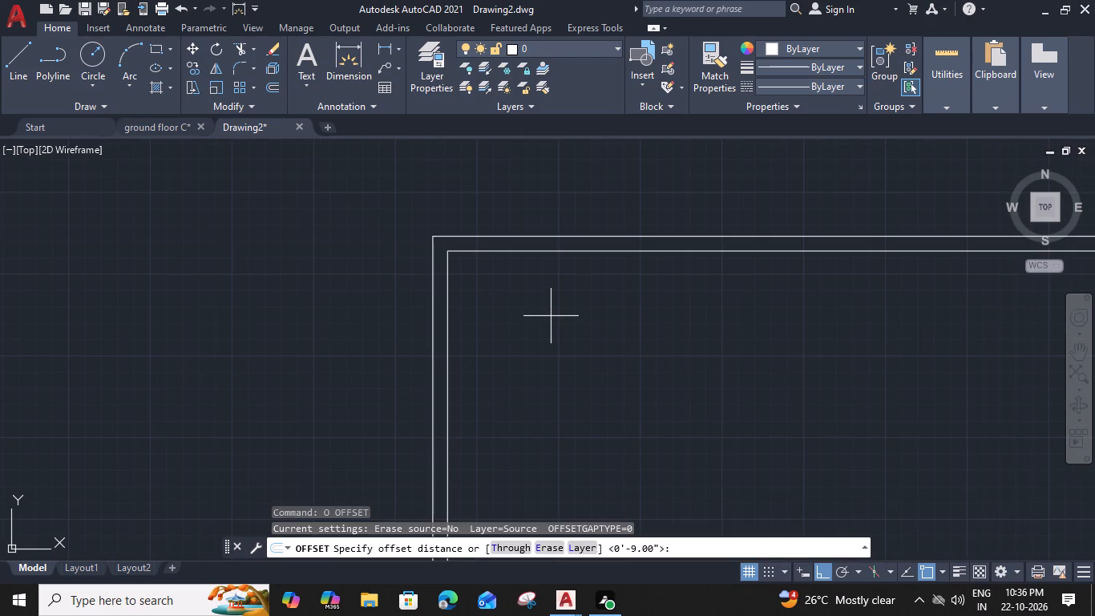
pyautogui.write("10'")
pyautogui.press('space')
pyautogui.click(584, 307)
pyautogui.moveTo(623, 337); pyautogui.dragTo(568, 310, button='middle')
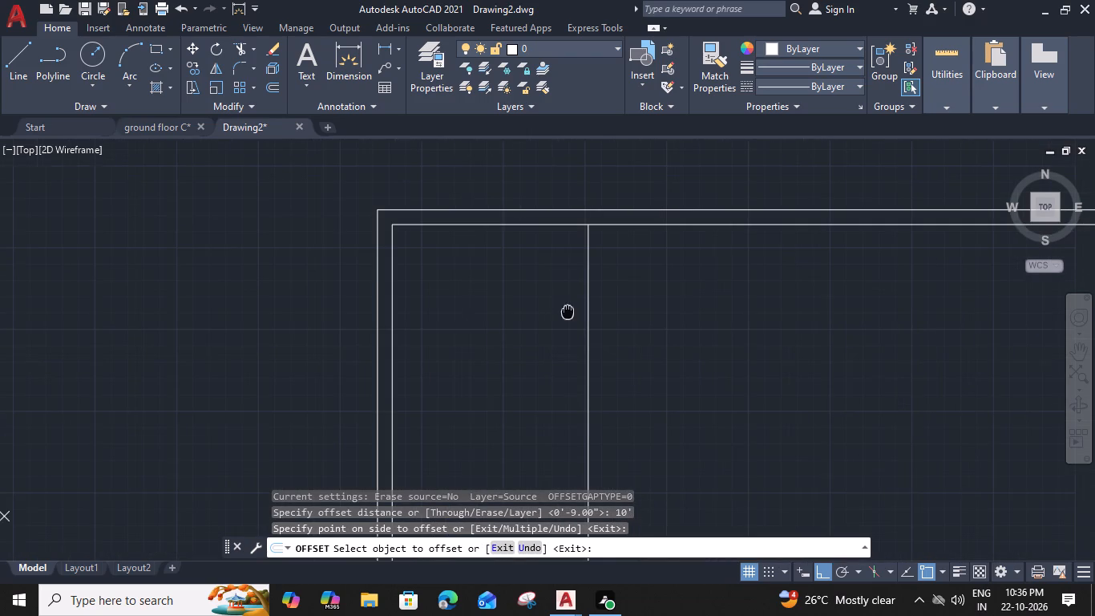
pyautogui.press('Escape')
# Offset the inner line of the horizontal wall 11' downward to mark the first room's depth.
pyautogui.click(536, 220)
pyautogui.click(526, 249)
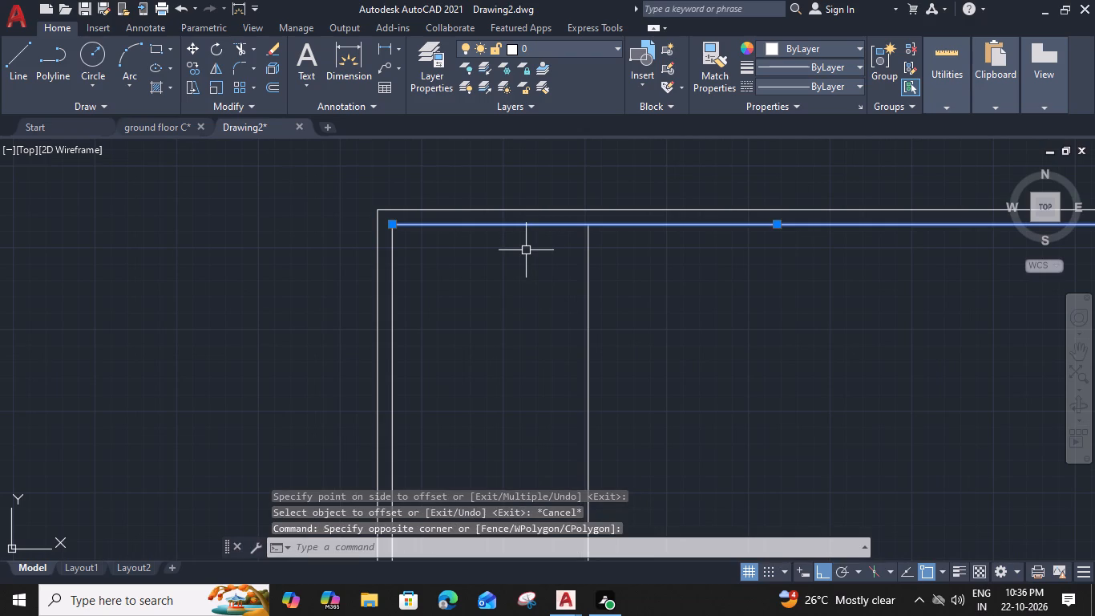
pyautogui.write("O 11'")
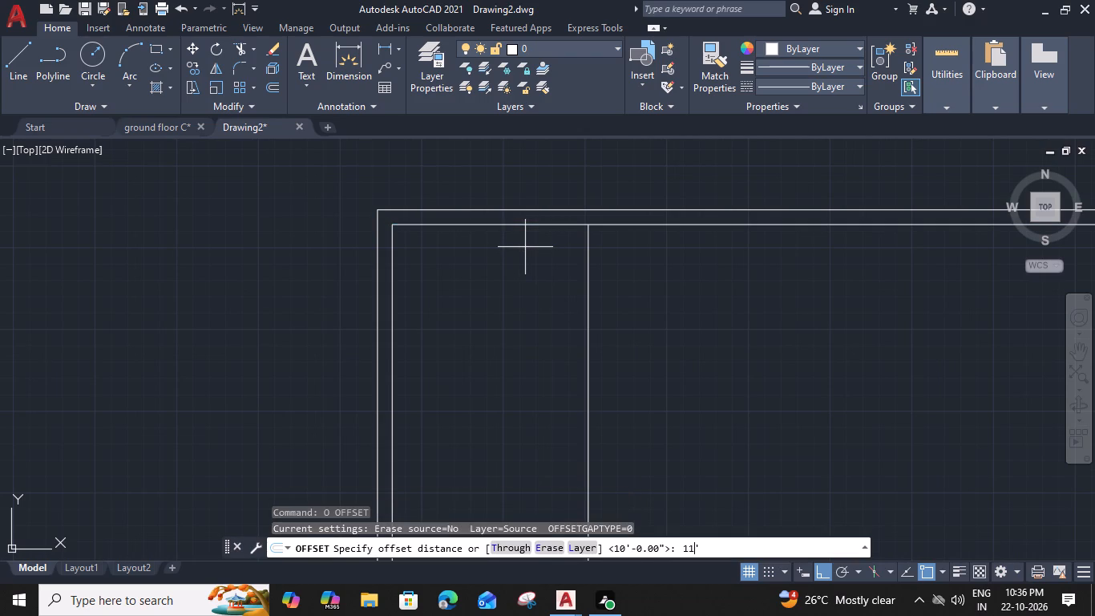
pyautogui.press('space')
pyautogui.click(547, 334)
pyautogui.press('Escape')
# Offset the first room's vertical and horizontal boundary lines 6" outward, away from the room, to form its partition walls.
pyautogui.moveTo(552, 359); pyautogui.dragTo(459, 318, button='middle')
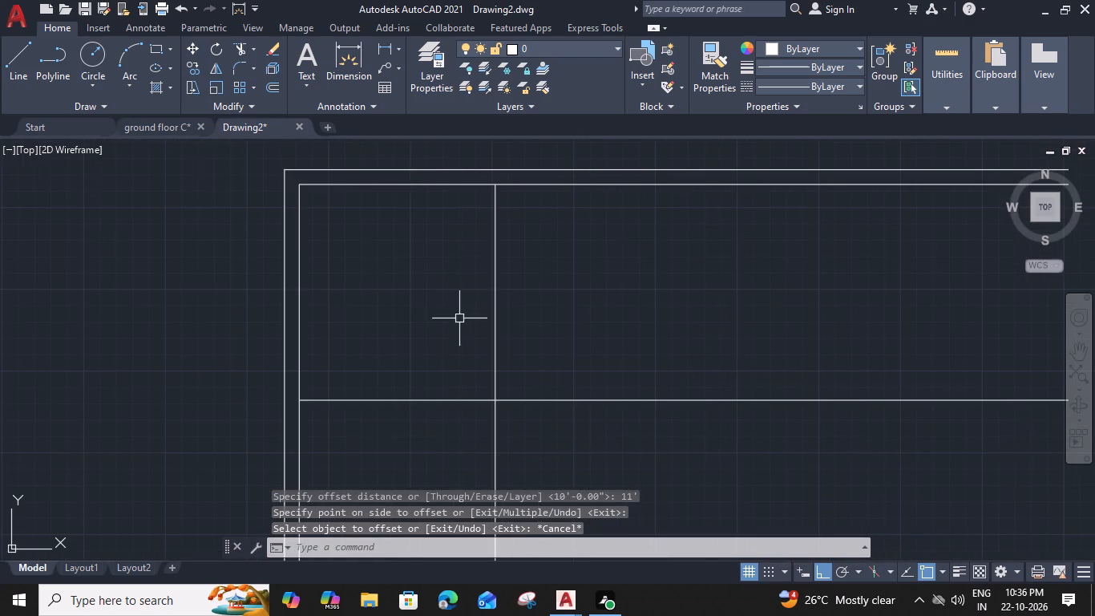
pyautogui.click(501, 309)
pyautogui.click(468, 348)
pyautogui.write('O')
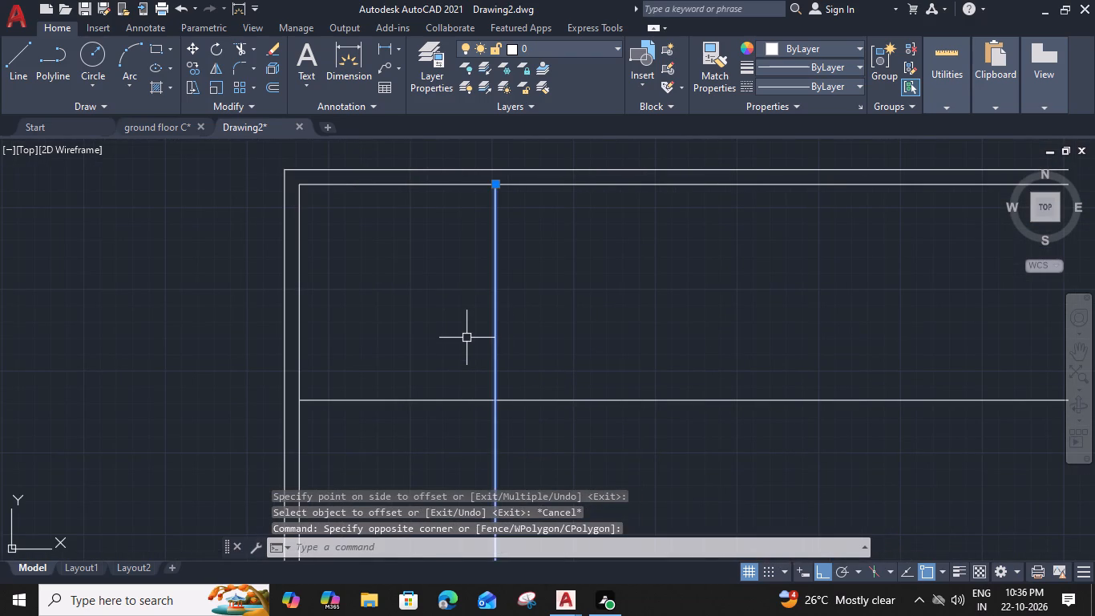
pyautogui.press('space')
pyautogui.write('6/')
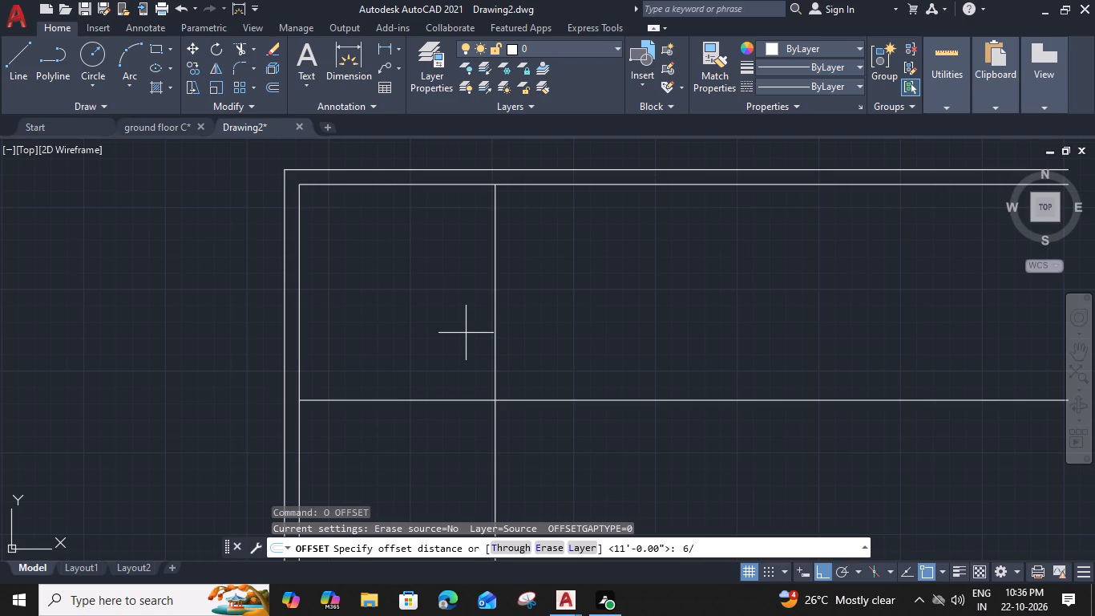
pyautogui.press('BackSpace')
pyautogui.hotkey('shift', '"')
pyautogui.press('Return')
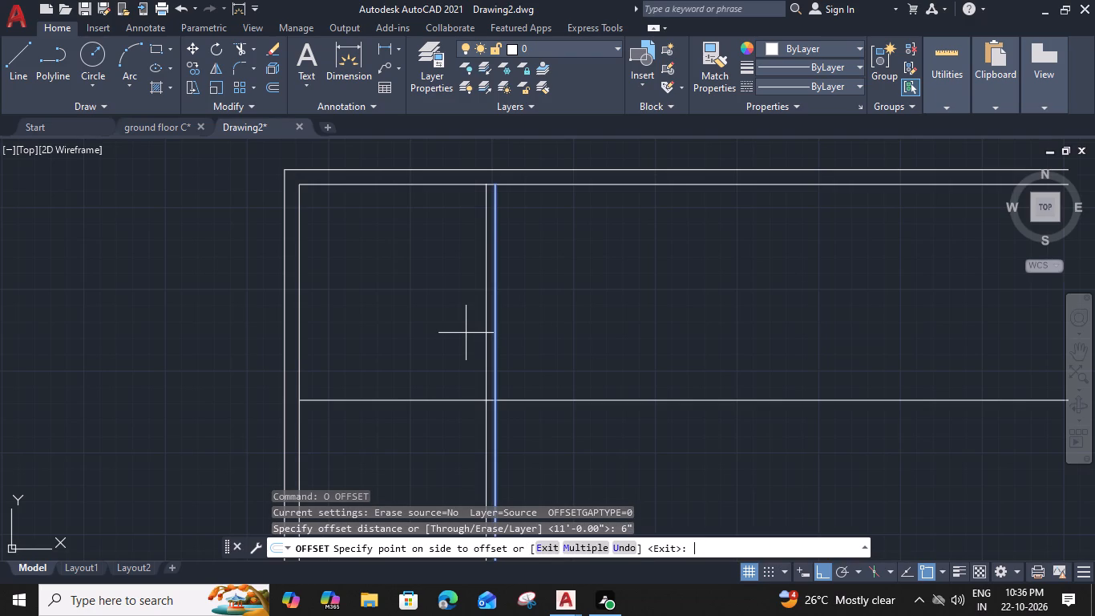
pyautogui.click(576, 322)
pyautogui.click(576, 400)
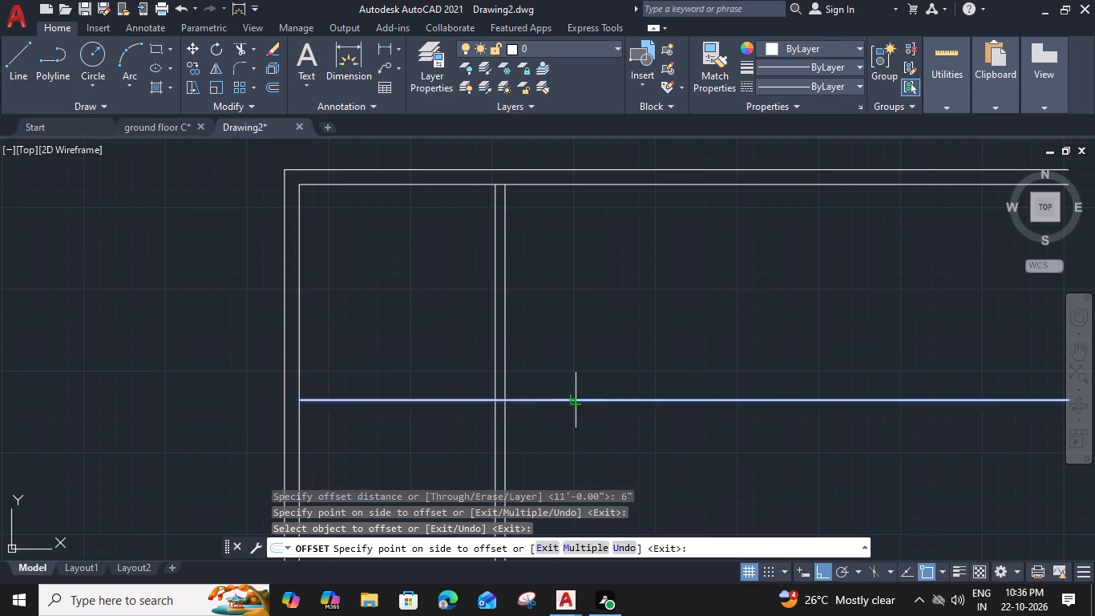
pyautogui.click(577, 427)
pyautogui.press('Escape')
# Trim both vertical partition lines where they extend below the horizontal partition wall.
pyautogui.write('TR')
pyautogui.press('space')
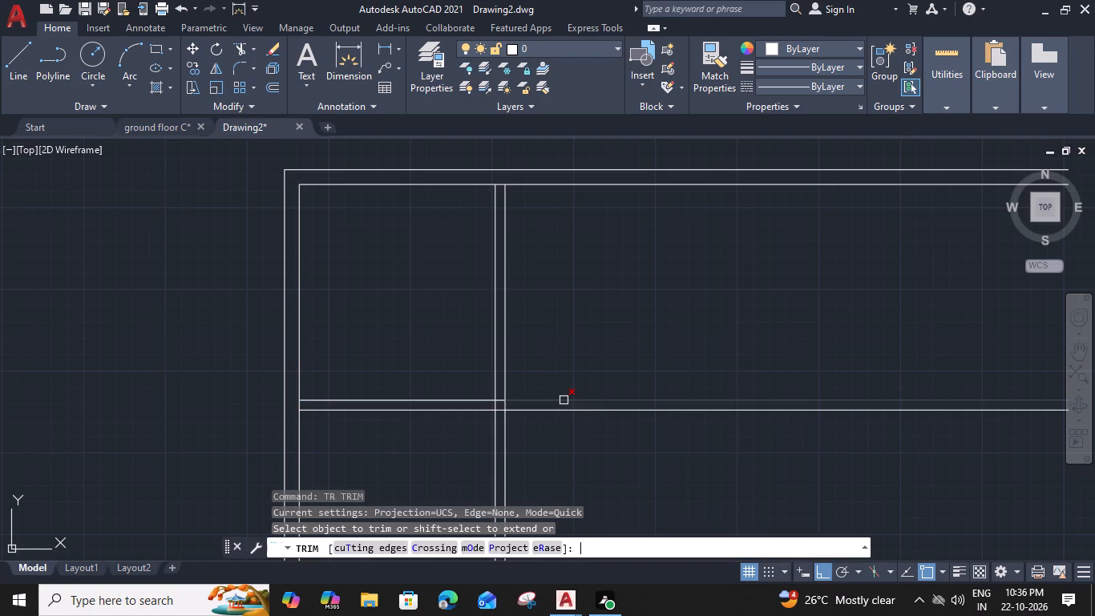
pyautogui.click(525, 435)
pyautogui.click(475, 456)
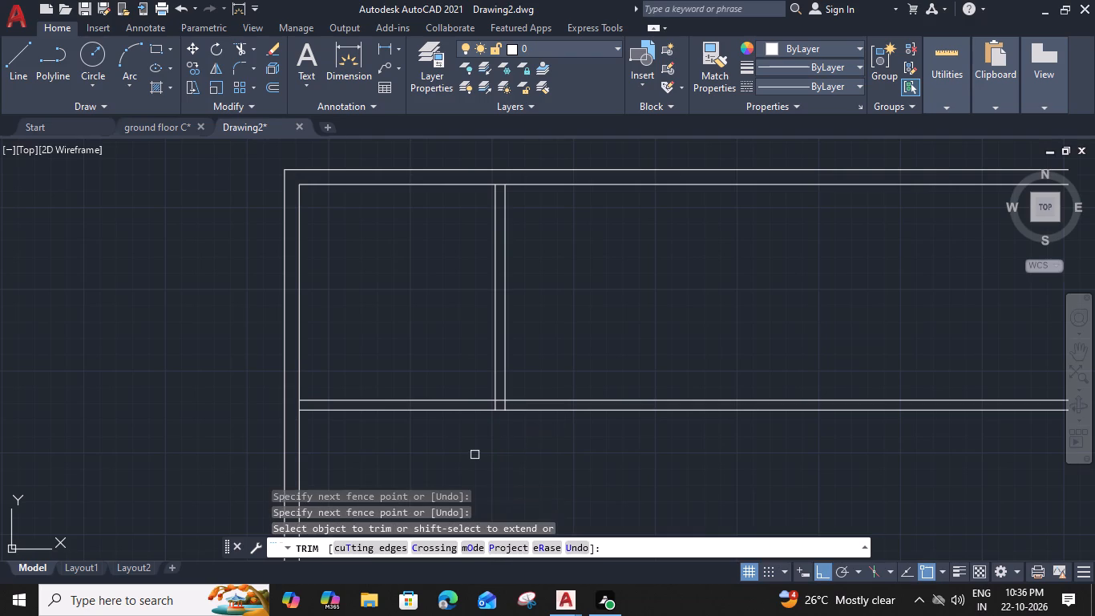
# Trim the overlapping line segments where the first room's partitions cross each other and meet the top and left outer walls.
pyautogui.scroll(2, 487, 410)
pyautogui.click(507, 402)
pyautogui.click(519, 391)
pyautogui.scroll(-2, 519, 391)
pyautogui.scroll(2, 515, 177)
pyautogui.click(524, 175)
pyautogui.click(525, 162)
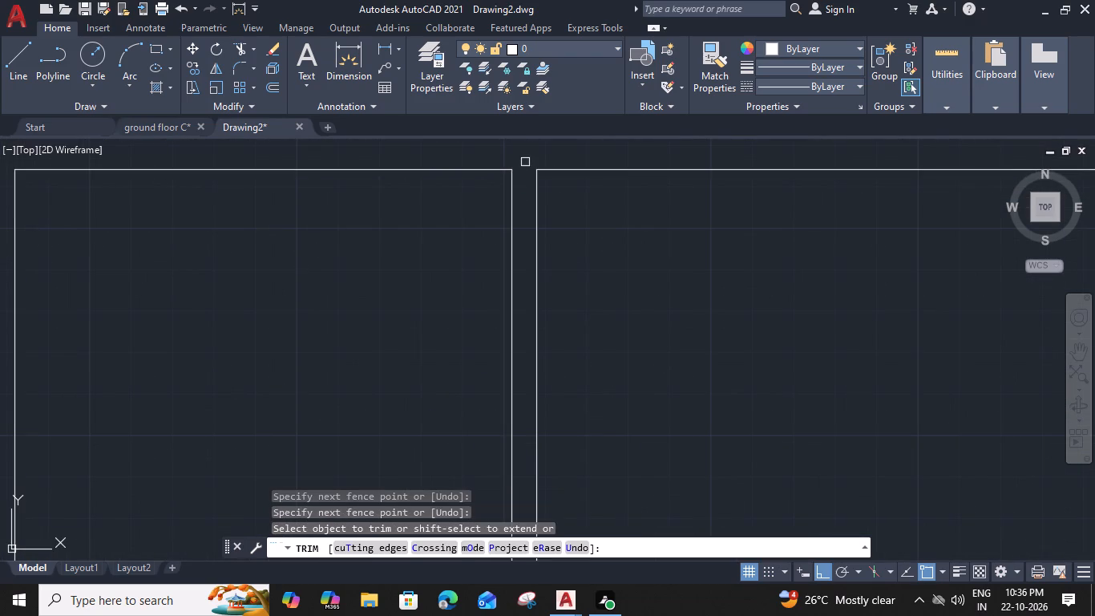
pyautogui.scroll(-3, 525, 162)
pyautogui.scroll(3, 430, 295)
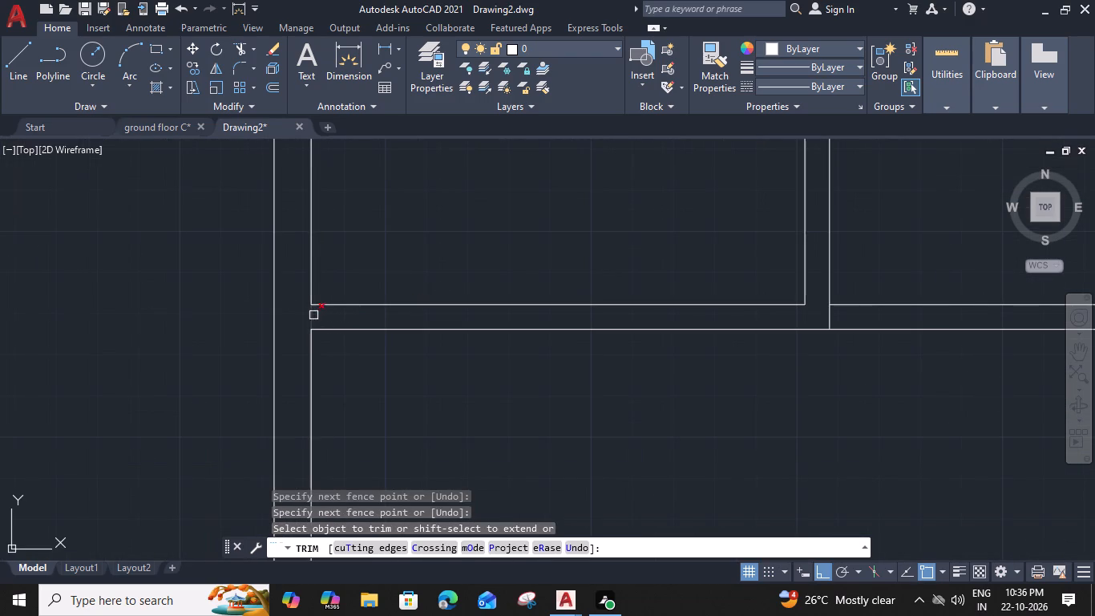
pyautogui.click(312, 315)
pyautogui.press('Escape')
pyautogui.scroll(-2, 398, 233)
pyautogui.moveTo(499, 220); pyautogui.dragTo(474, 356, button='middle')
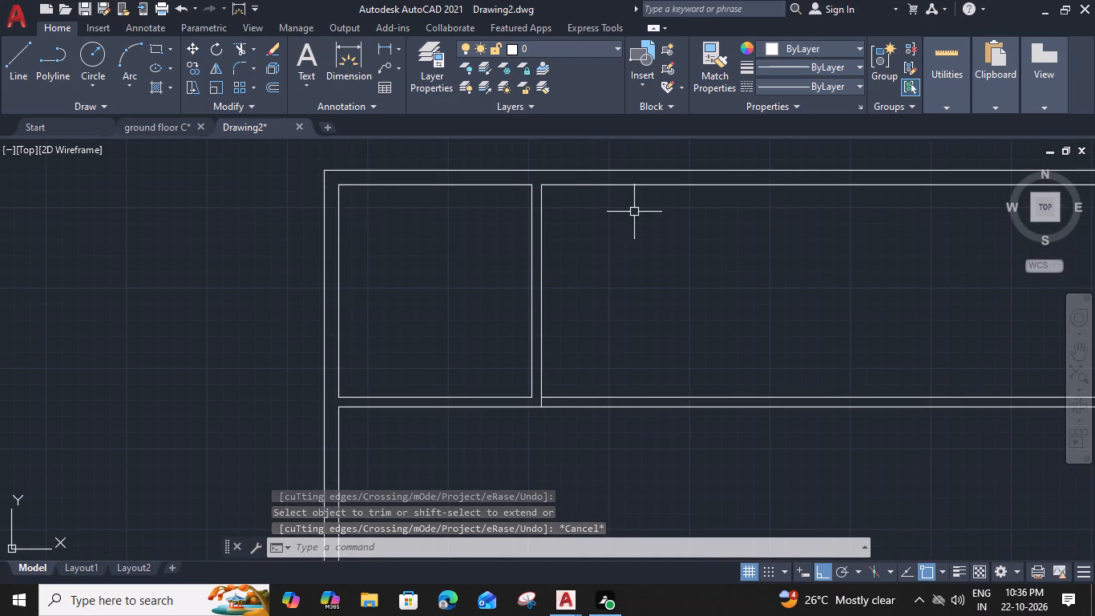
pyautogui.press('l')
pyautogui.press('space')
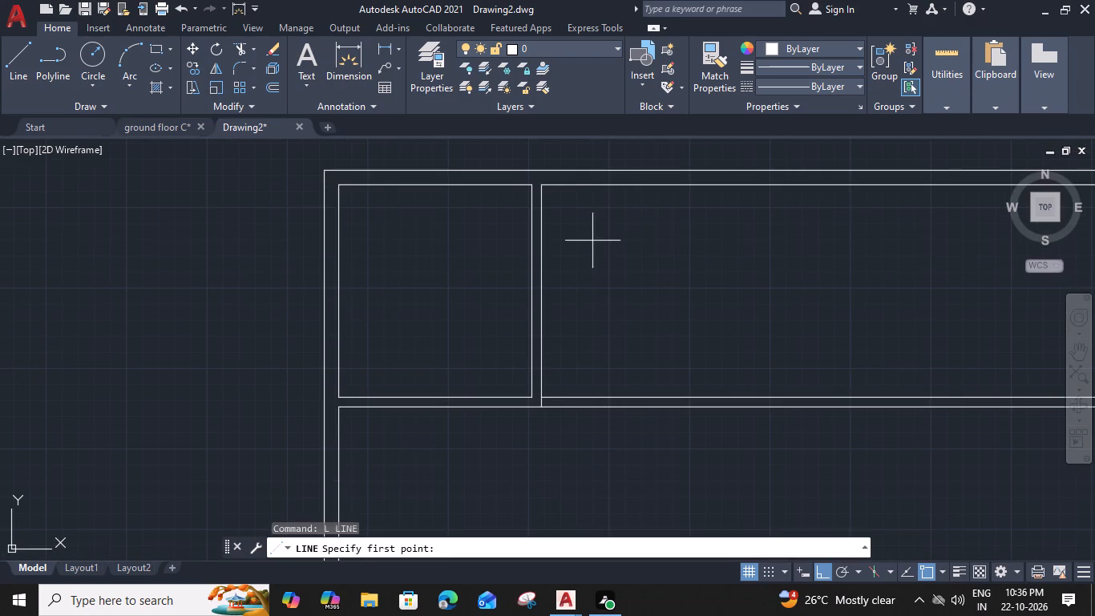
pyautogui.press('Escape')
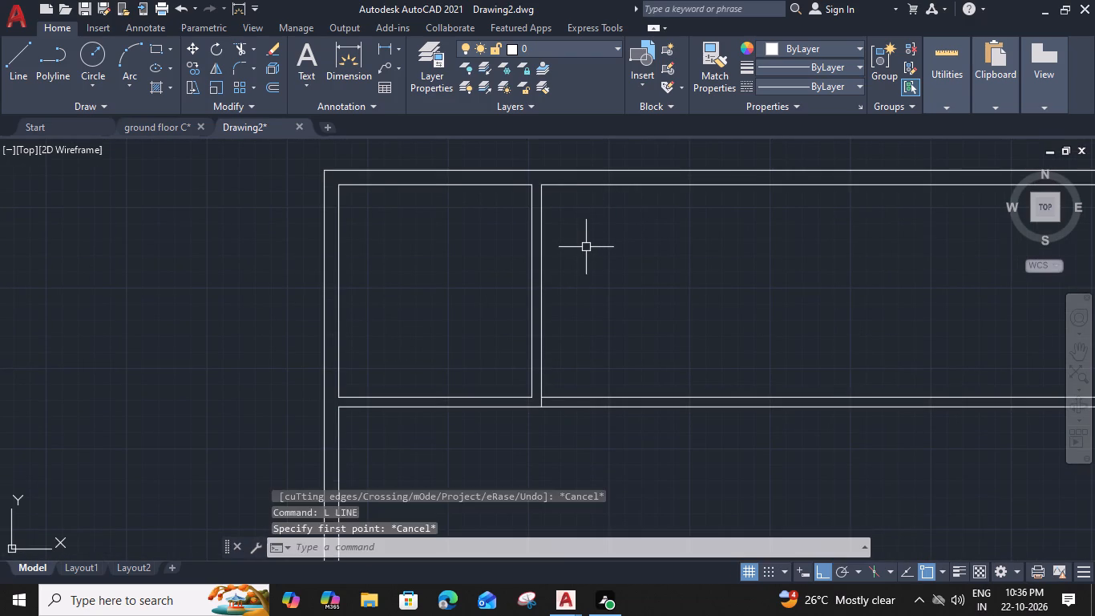
# Trim the leftover stub of the outer vertical partition line inside the horizontal partition wall.
pyautogui.write('TR')
pyautogui.press('space')
pyautogui.scroll(2, 547, 399)
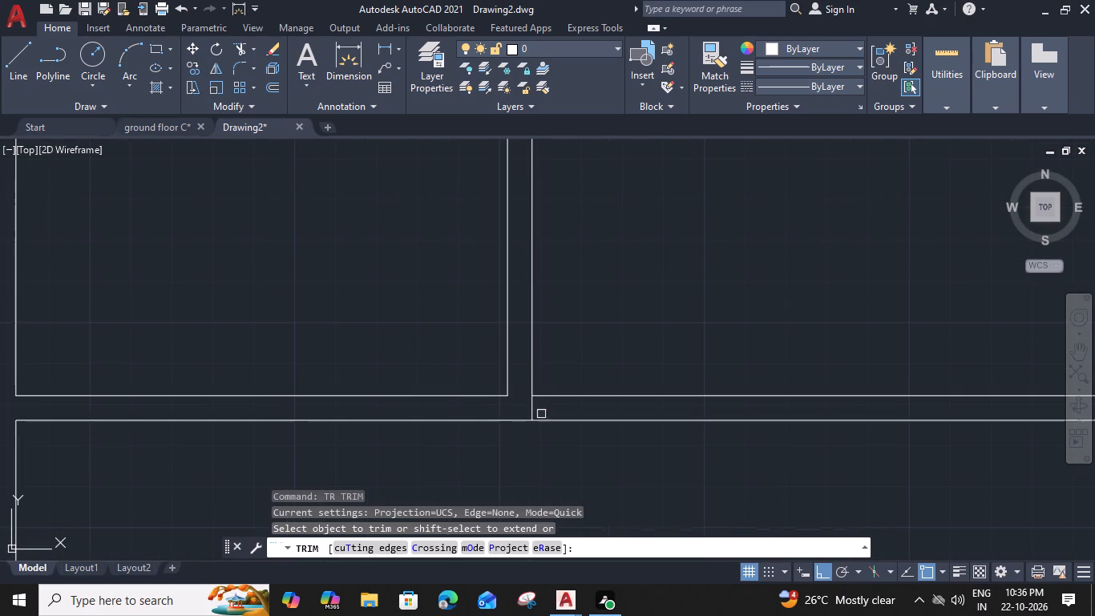
pyautogui.click(534, 409)
pyautogui.press('Escape')
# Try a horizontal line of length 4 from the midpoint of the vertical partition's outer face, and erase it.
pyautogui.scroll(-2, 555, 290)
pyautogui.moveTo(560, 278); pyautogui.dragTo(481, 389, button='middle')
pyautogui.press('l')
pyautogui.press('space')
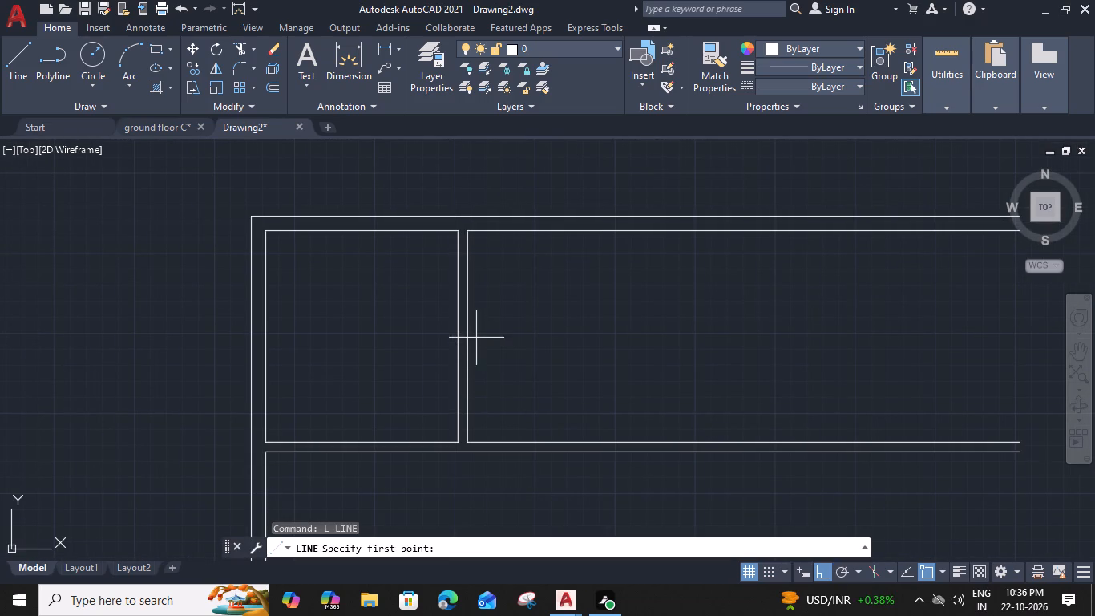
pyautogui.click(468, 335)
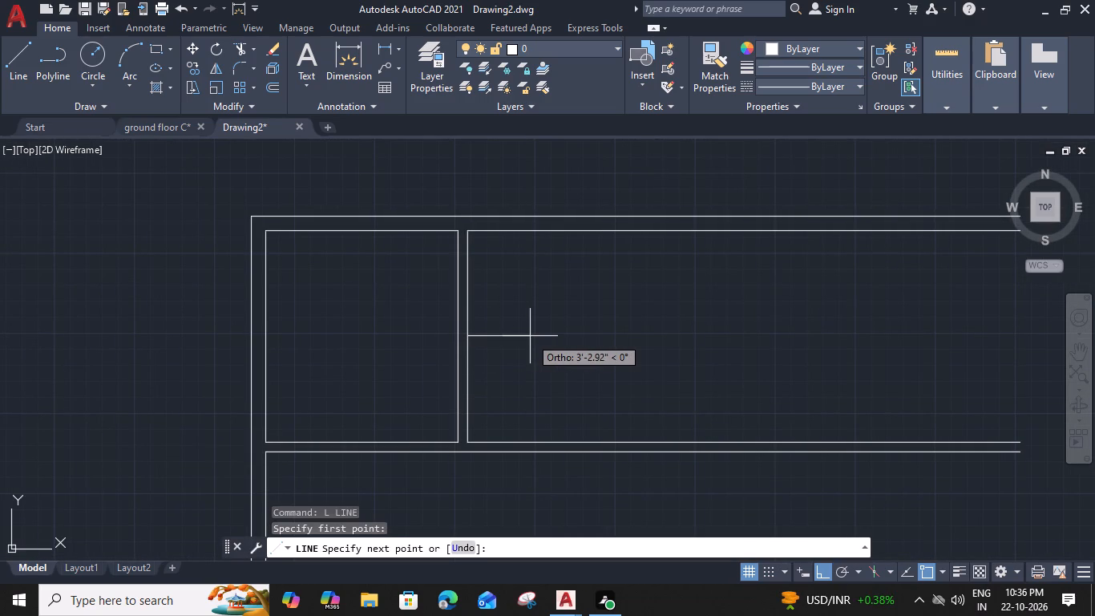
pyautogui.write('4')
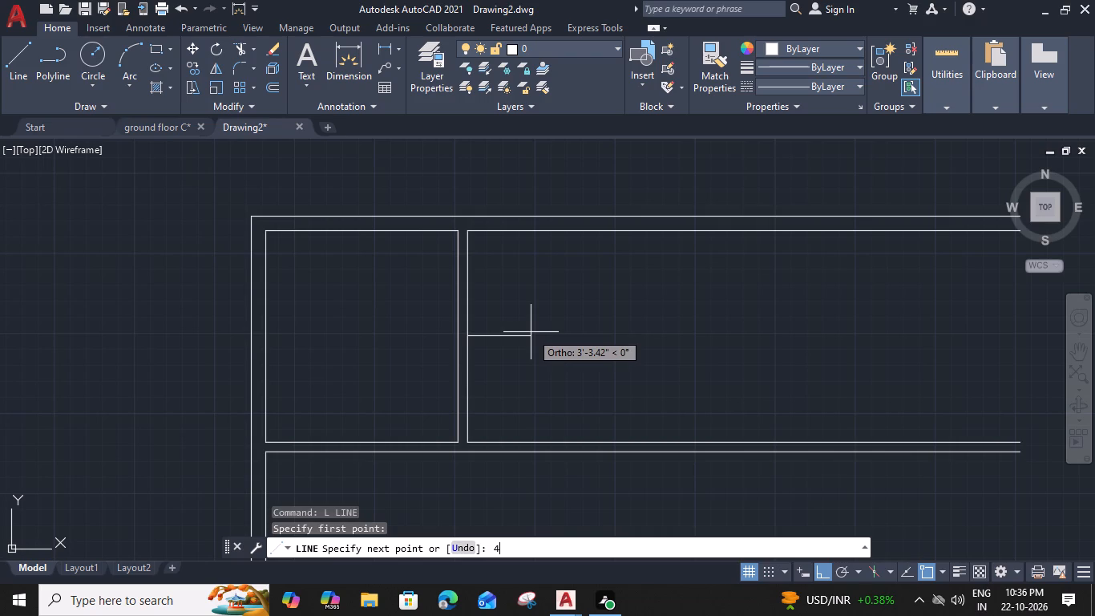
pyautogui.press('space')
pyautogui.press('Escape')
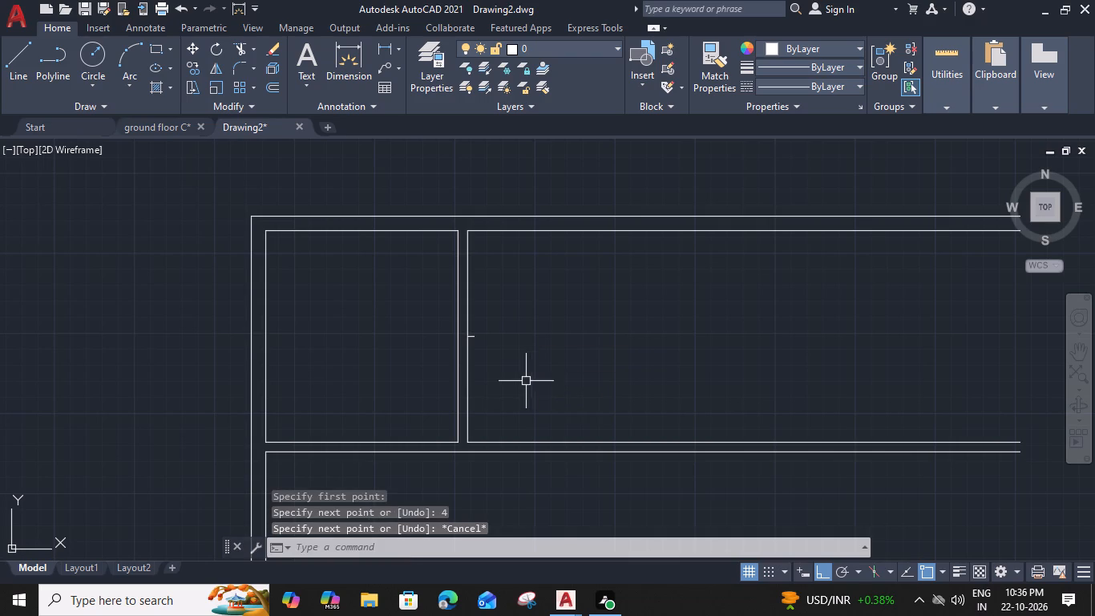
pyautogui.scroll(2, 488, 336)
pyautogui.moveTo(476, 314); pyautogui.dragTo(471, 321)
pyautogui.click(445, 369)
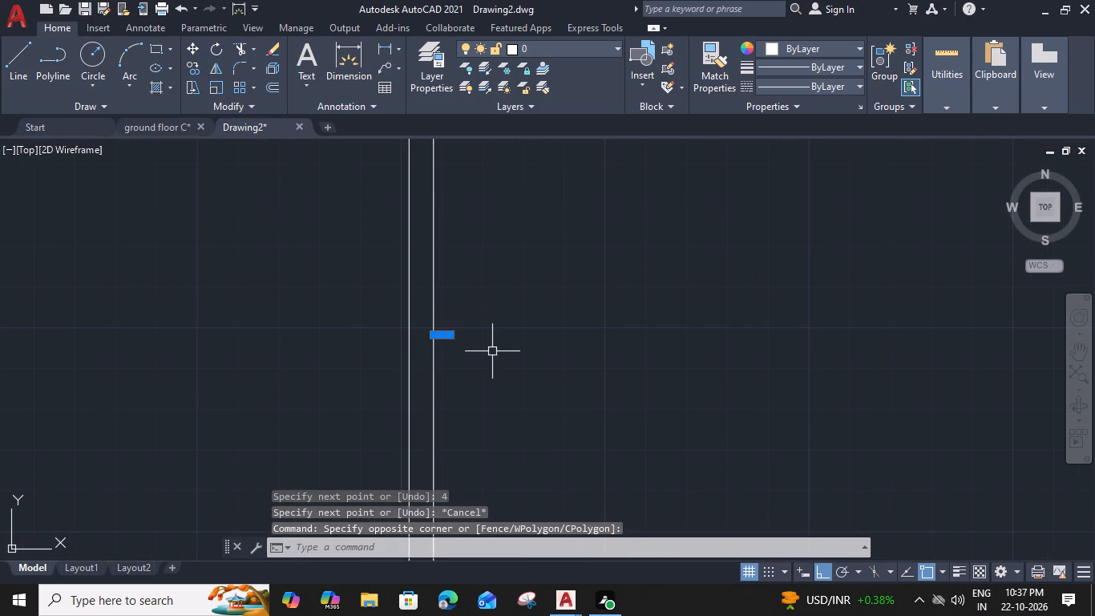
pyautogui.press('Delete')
# Draw a 4' horizontal line from the midpoint of the vertical partition's outer face, extending away from the first room.
pyautogui.scroll(-2, 495, 351)
pyautogui.write('L')
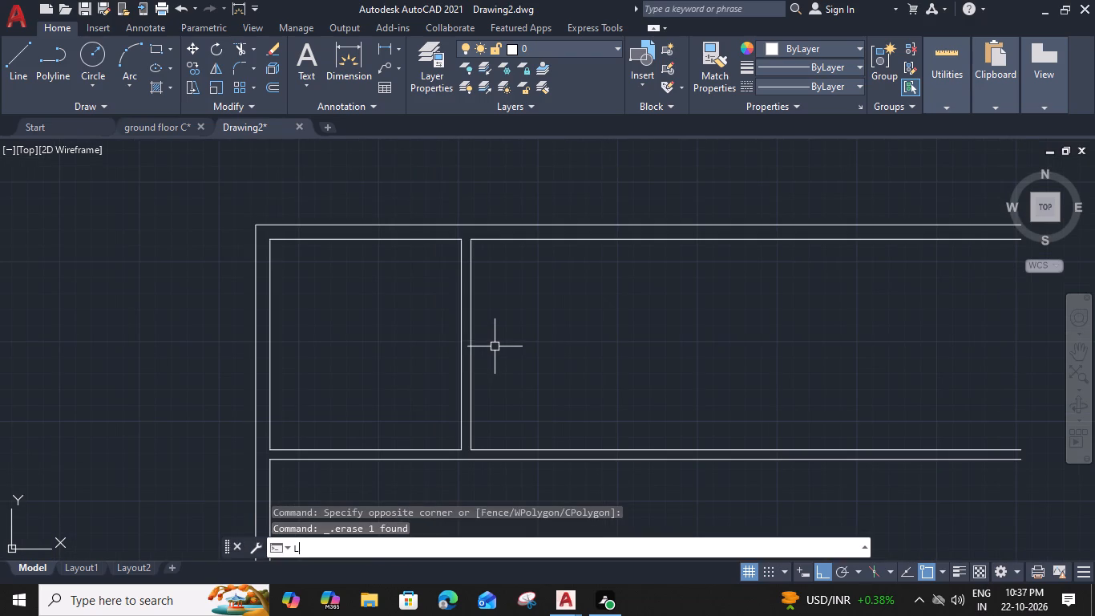
pyautogui.press('space')
pyautogui.click(473, 344)
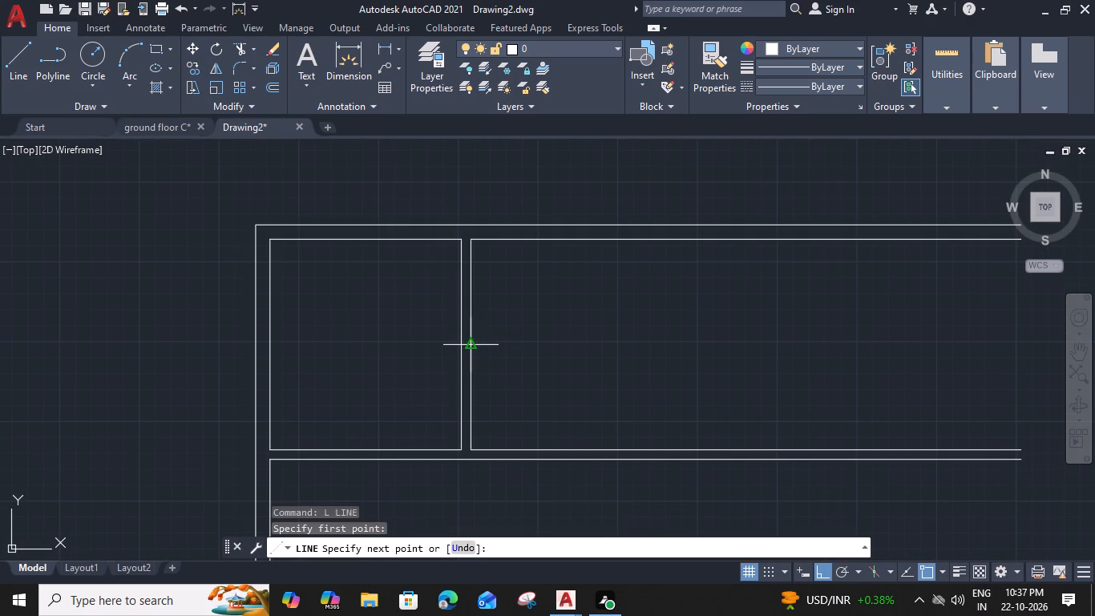
pyautogui.write("4'")
pyautogui.press('space')
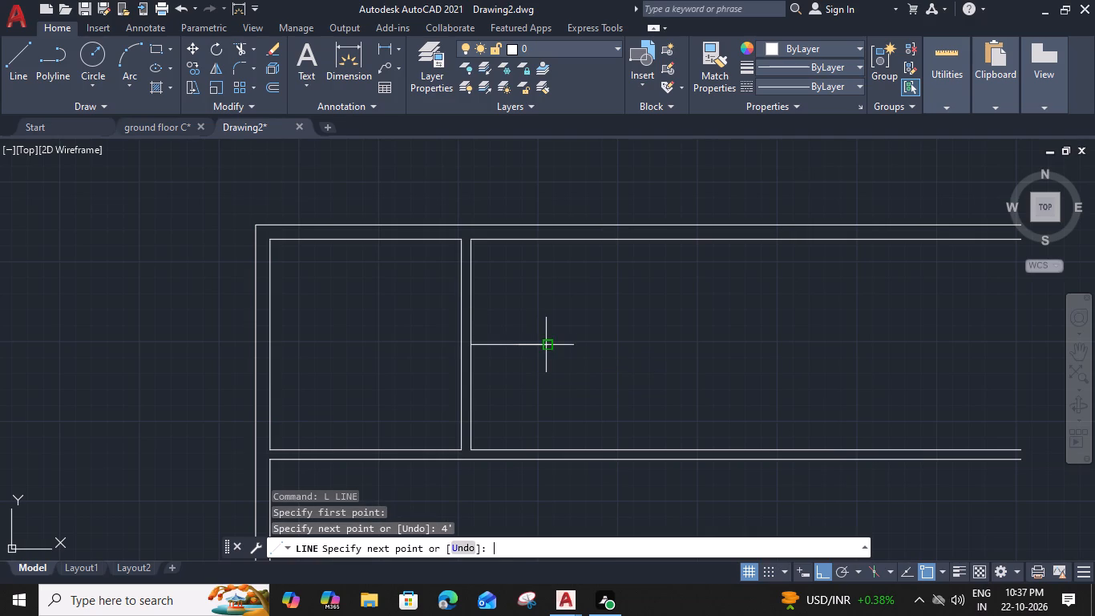
pyautogui.press('Escape')
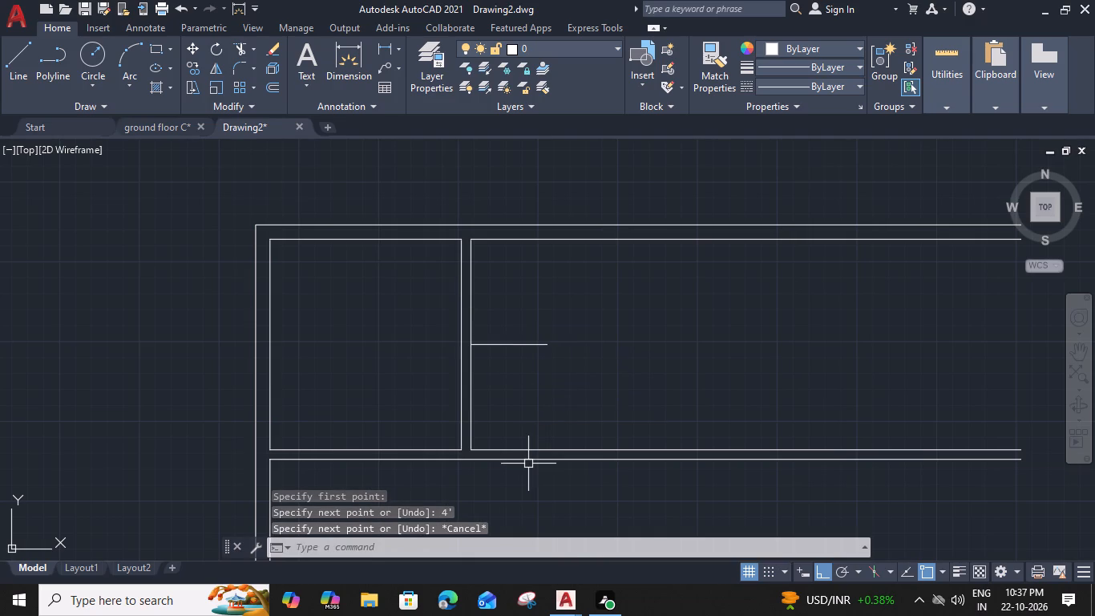
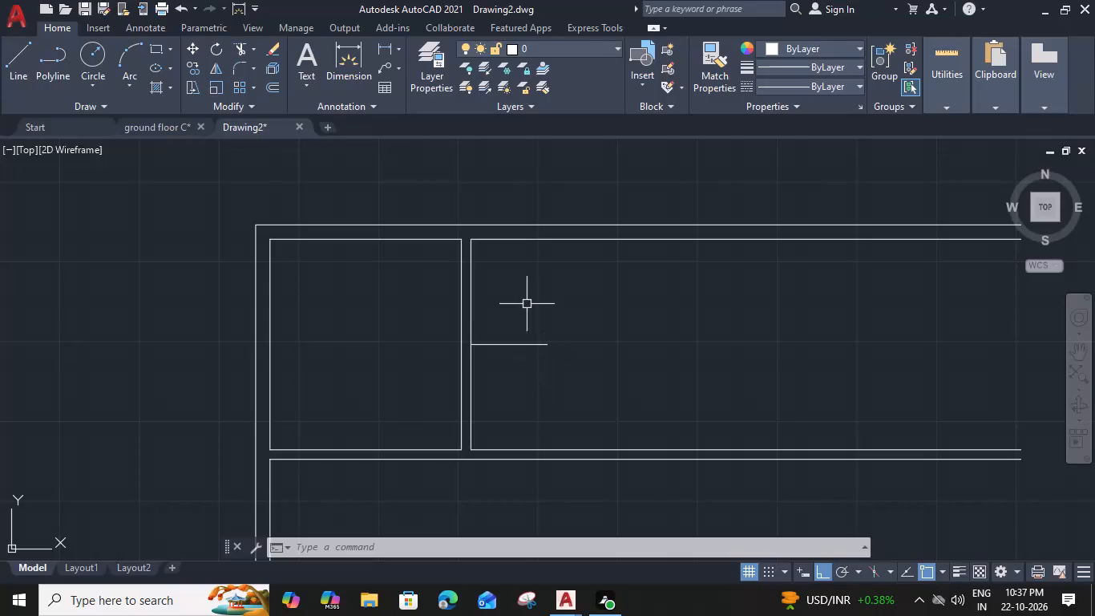
# Offset the vertical partition's outer face 4' away from the first room, through the end of the short horizontal line.
pyautogui.click(473, 315)
pyautogui.write('O')
pyautogui.press('space')
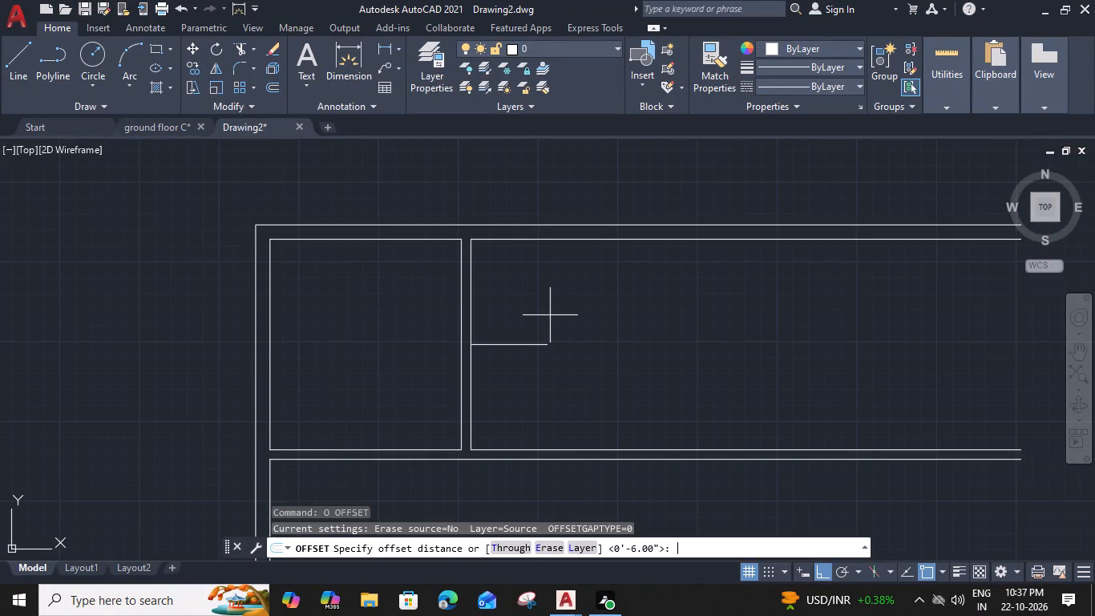
pyautogui.press('4')
pyautogui.write("'")
pyautogui.press('space')
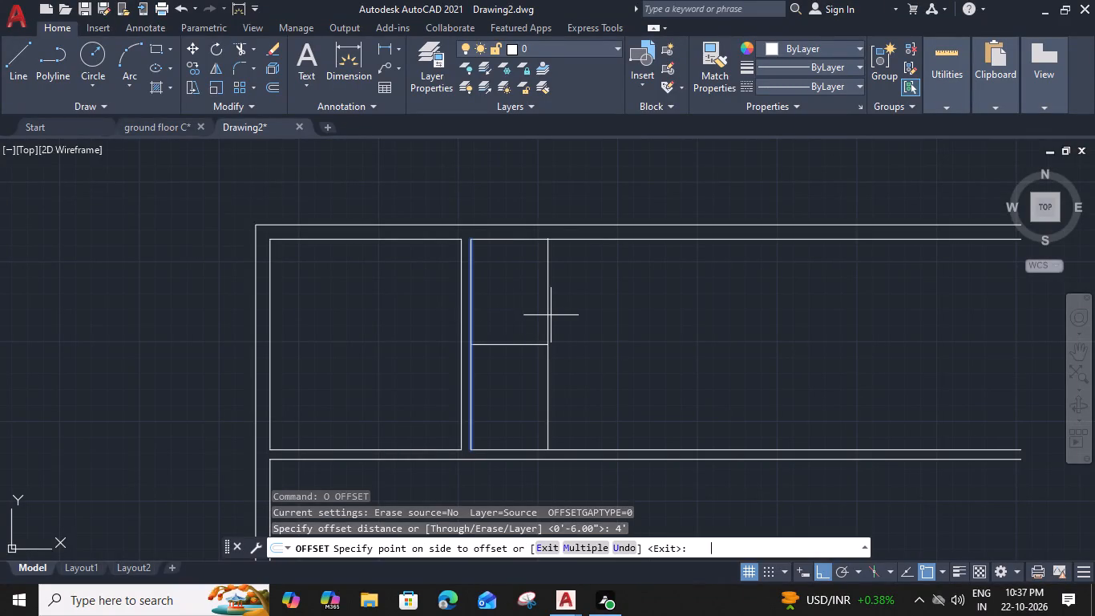
pyautogui.click(588, 324)
pyautogui.press('Escape')
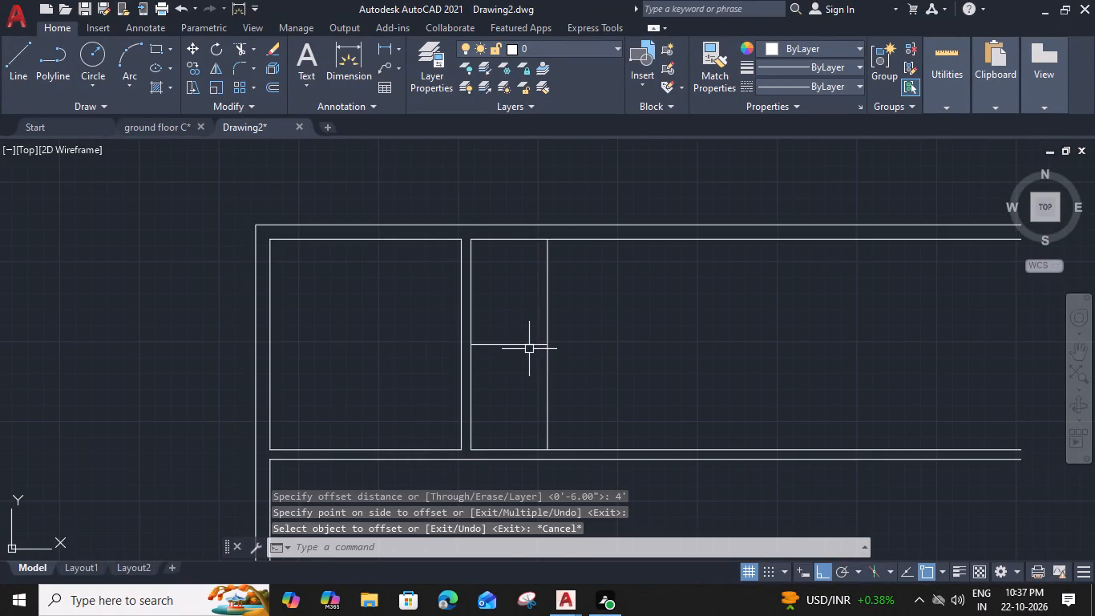
# Offset the short horizontal line between the two verticals 3" upward and 3" downward.
pyautogui.click(529, 350)
pyautogui.click(479, 316)
pyautogui.write('O')
pyautogui.press('space')
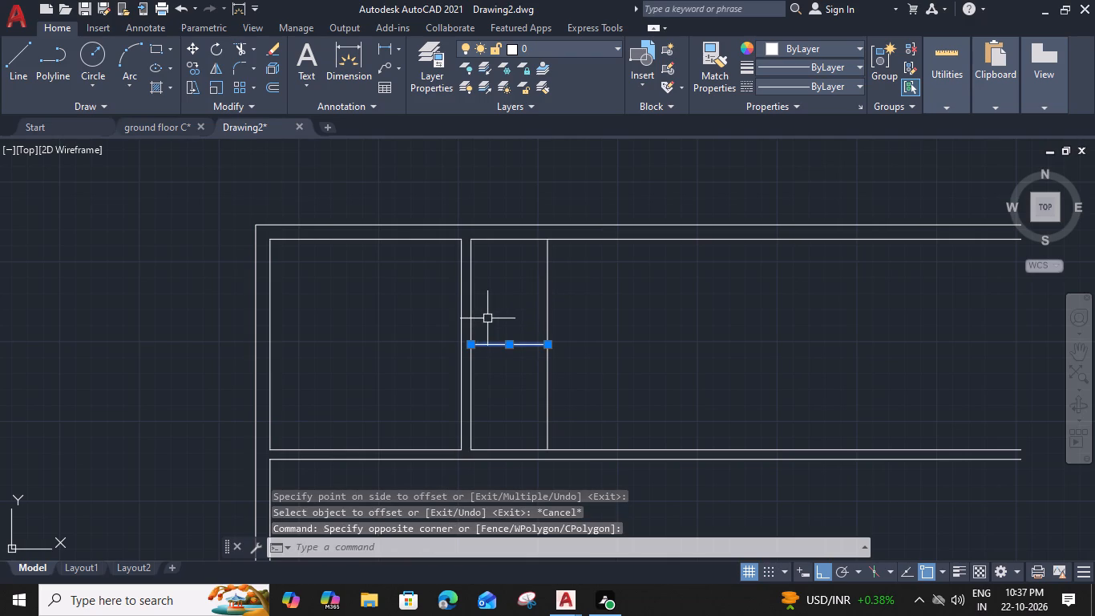
pyautogui.write('3"')
pyautogui.press('Return')
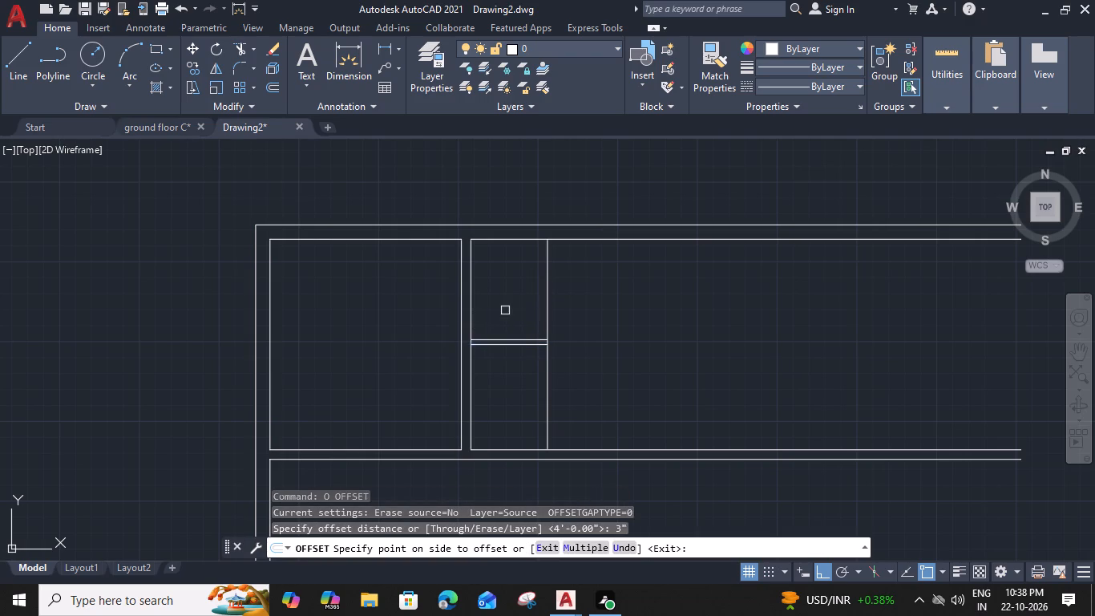
pyautogui.click(505, 310)
pyautogui.click(516, 346)
pyautogui.click(518, 371)
pyautogui.press('Escape')
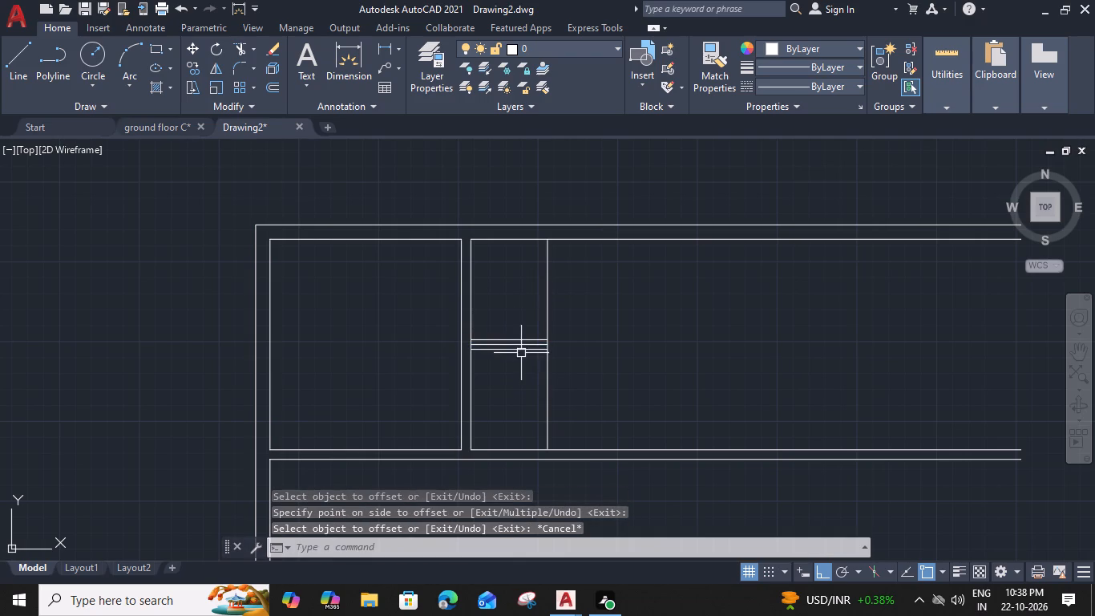
# Erase the original centre line between the two 3" offset lines.
pyautogui.click(530, 343)
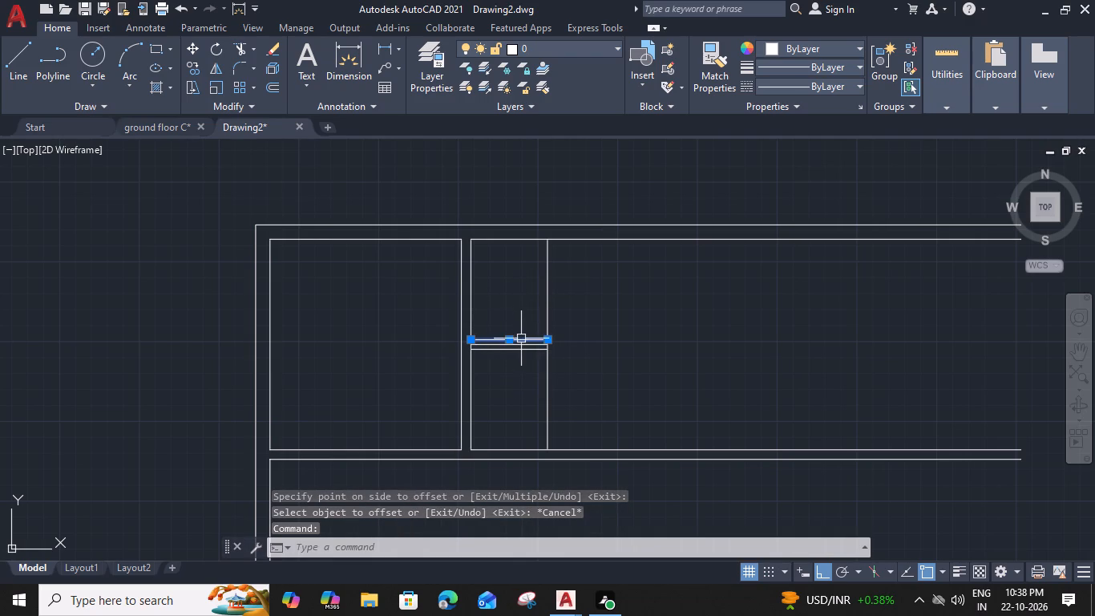
pyautogui.press('Escape')
pyautogui.scroll(1, 522, 338)
pyautogui.click(527, 346)
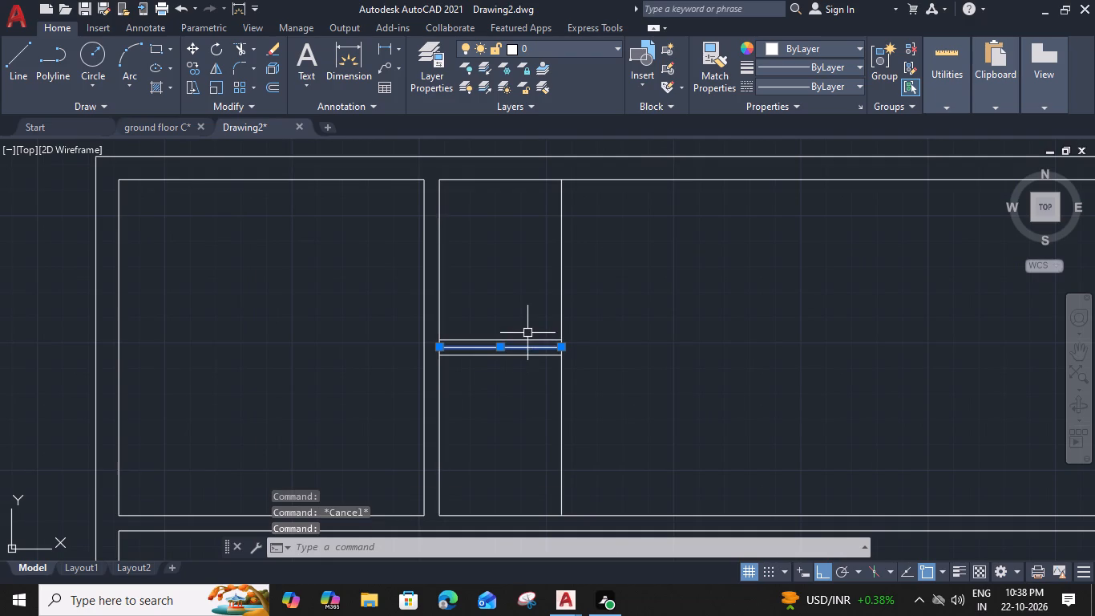
pyautogui.press('Delete')
# Offset the far vertical line of the 4' wide space 6" outward to give the partition its thickness.
pyautogui.click(564, 319)
pyautogui.write('O 6"')
pyautogui.press('Return')
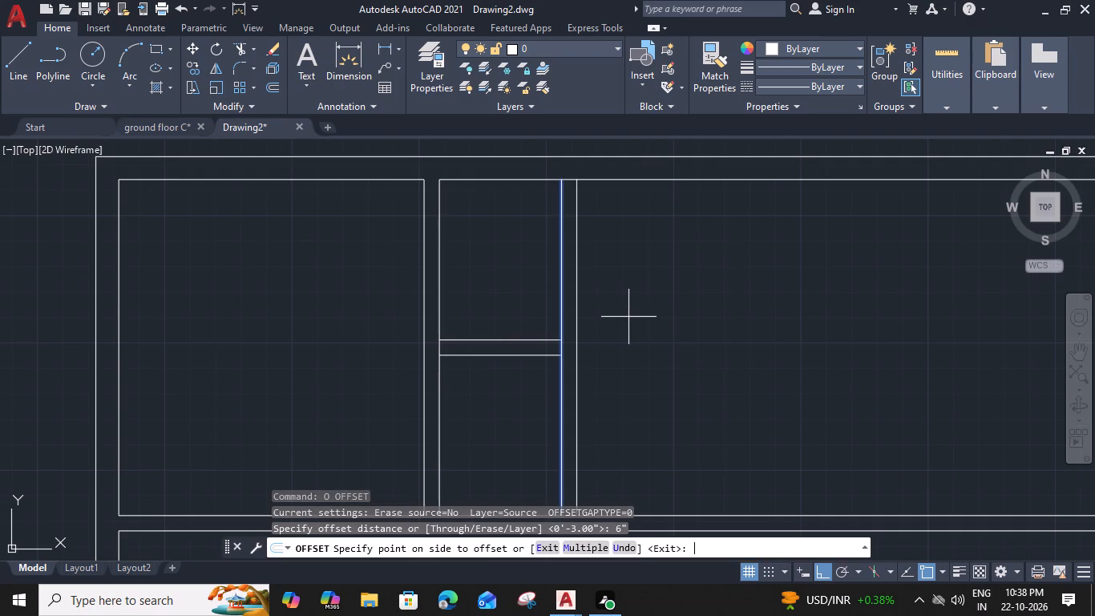
pyautogui.click(657, 322)
pyautogui.press('Escape')
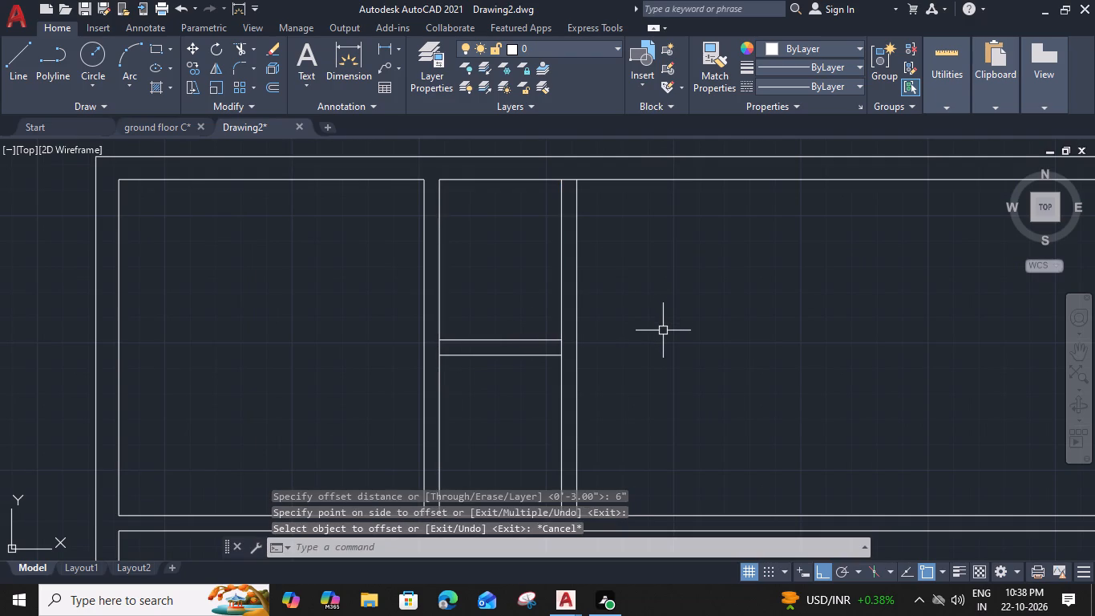
# Trim the segments where the small rooms' dividing wall meets both verticals and where the new partition meets the top and bottom walls.
pyautogui.moveTo(663, 330); pyautogui.dragTo(553, 314, button='middle')
pyautogui.scroll(-1, 553, 312)
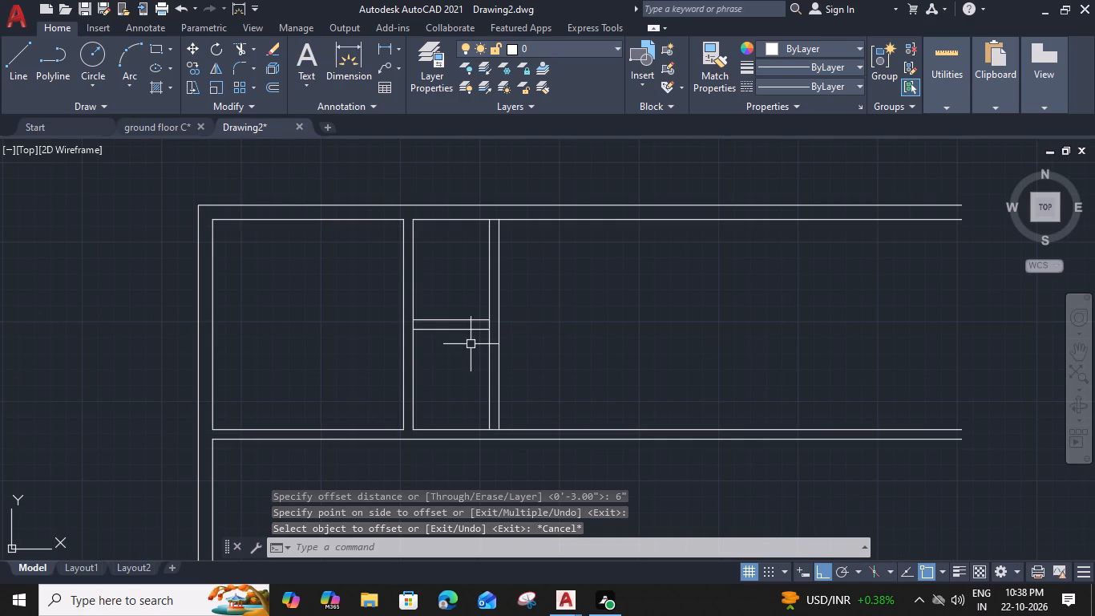
pyautogui.write('TR')
pyautogui.press('space')
pyautogui.scroll(1, 467, 339)
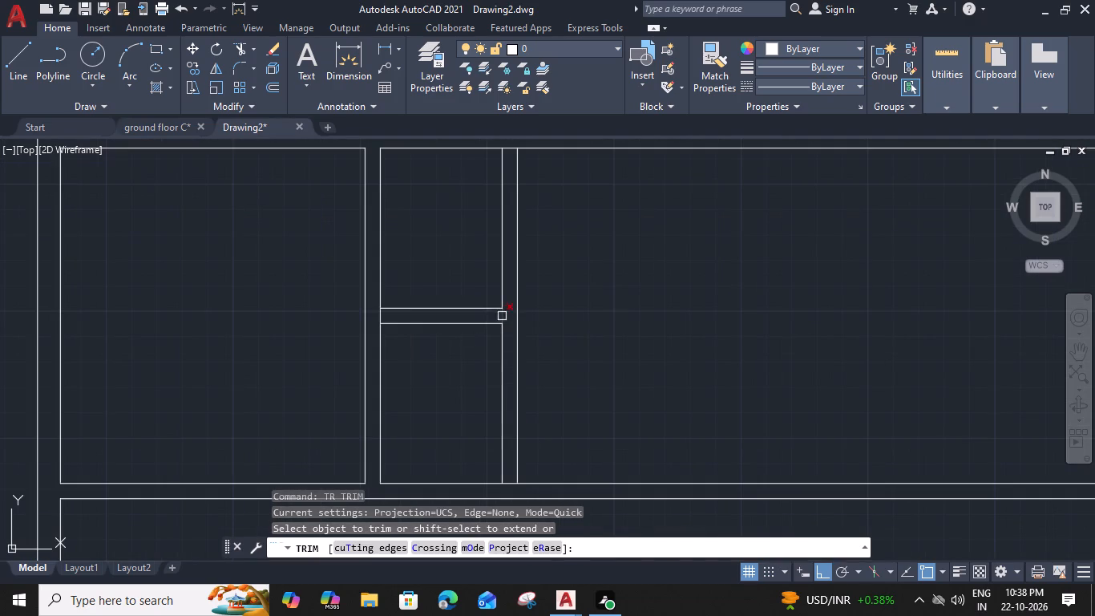
pyautogui.click(503, 314)
pyautogui.click(380, 316)
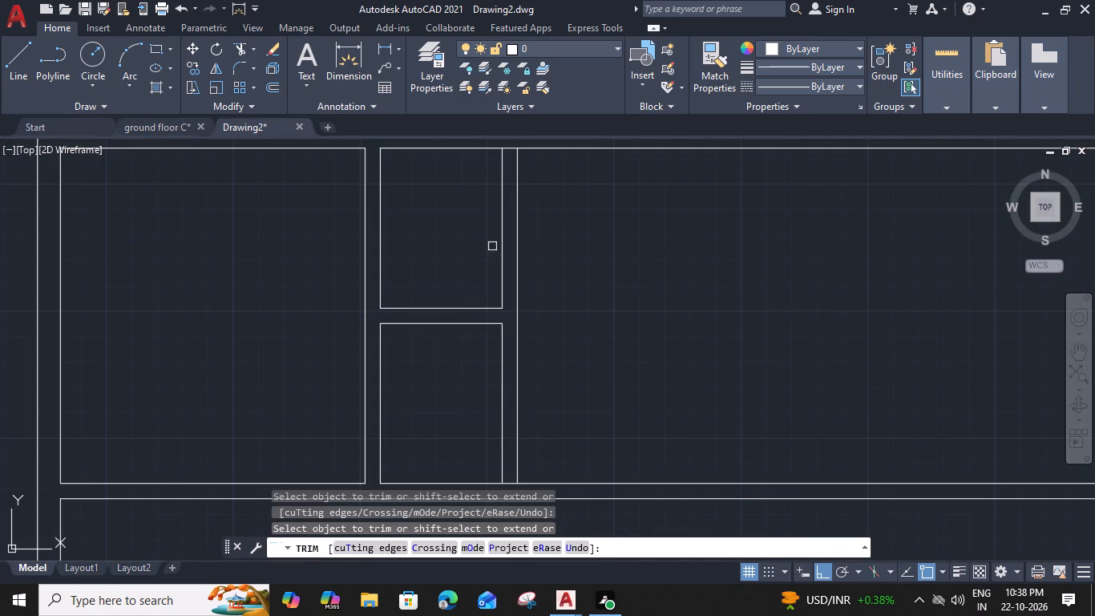
pyautogui.click(511, 145)
pyautogui.moveTo(489, 456); pyautogui.dragTo(483, 345, button='middle')
pyautogui.click(504, 371)
pyautogui.press('Escape')
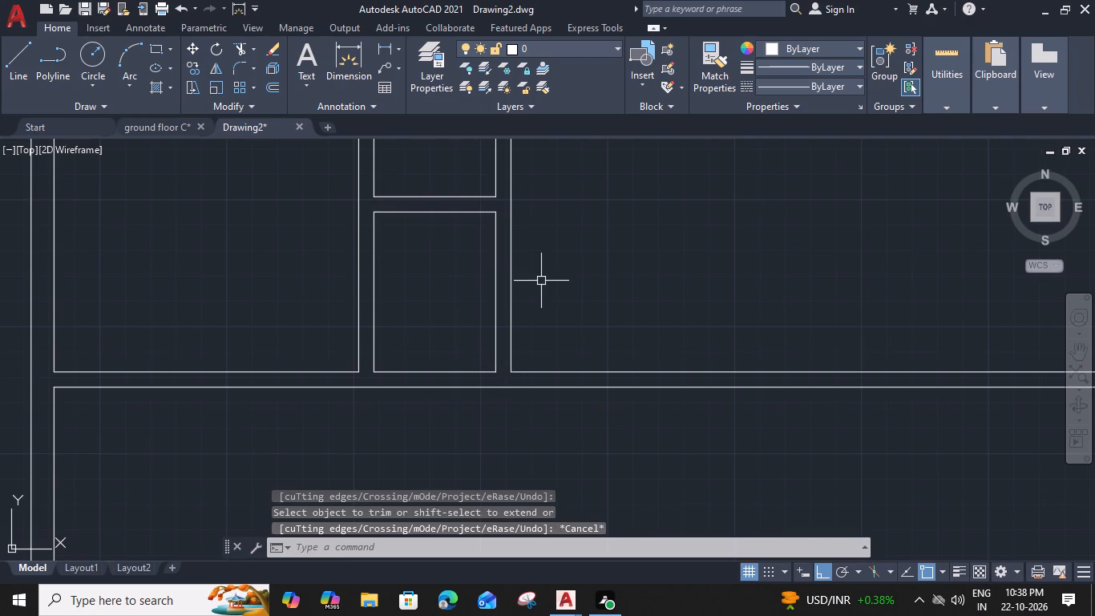
# Offset the outer face of the new 6" partition 10'4" away from the small rooms.
pyautogui.scroll(-1, 541, 280)
pyautogui.moveTo(542, 280); pyautogui.dragTo(439, 358, button='middle')
pyautogui.click(419, 304)
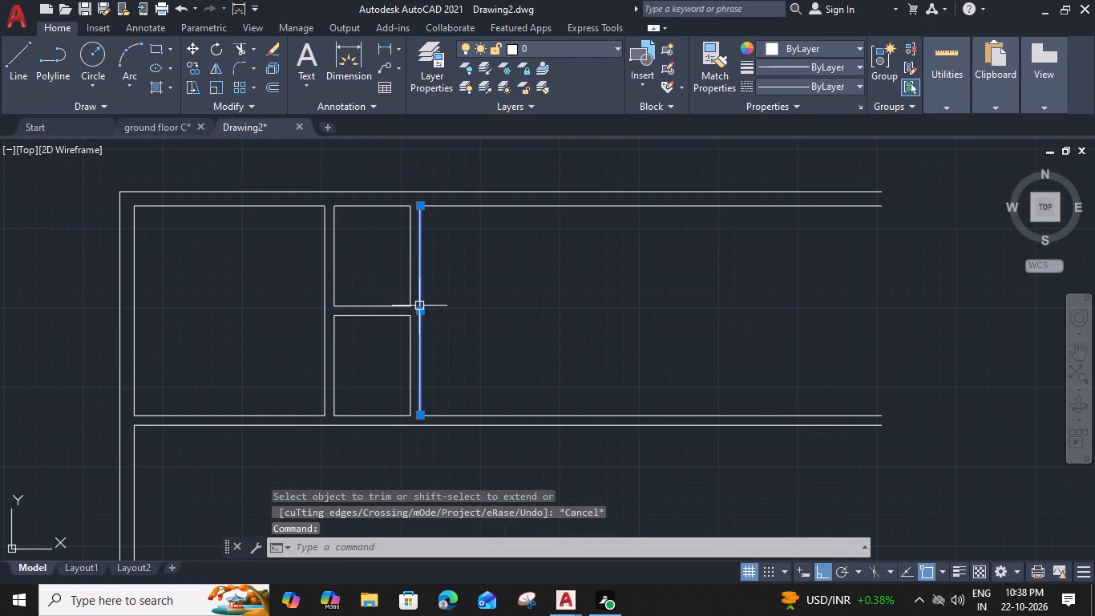
pyautogui.write('O')
pyautogui.press('space')
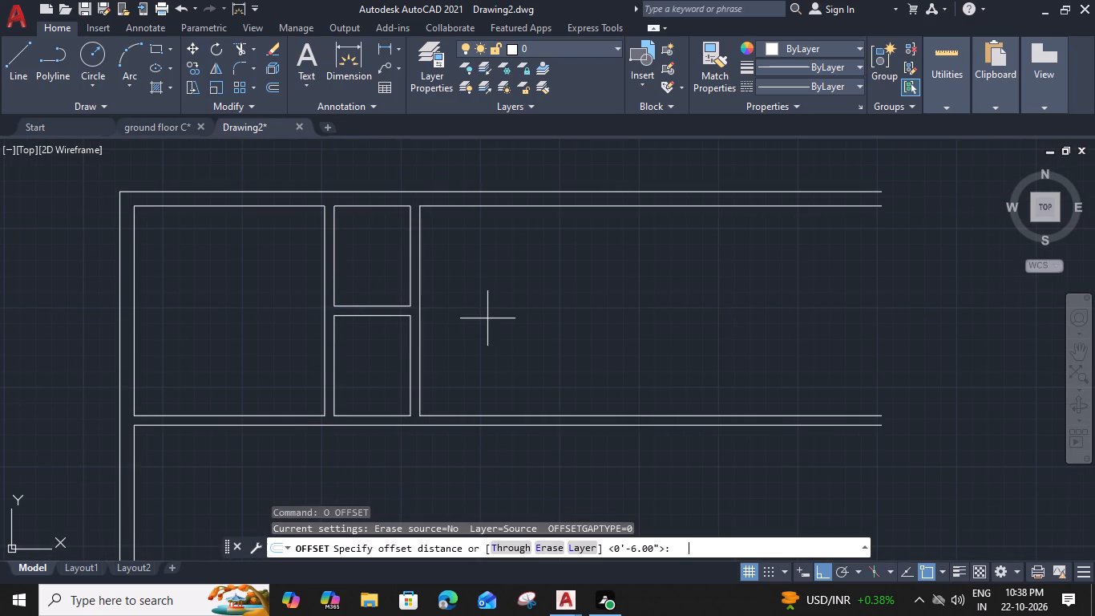
pyautogui.write("10'4")
pyautogui.hotkey('shift', '"')
pyautogui.press('Return')
pyautogui.click(580, 323)
pyautogui.press('Escape')
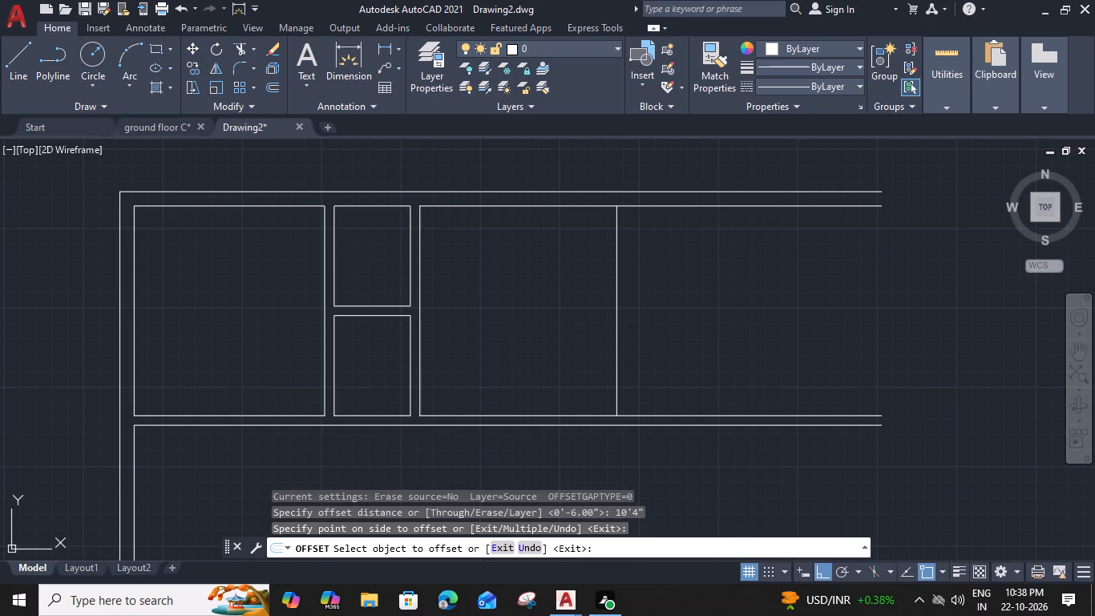
# Offset the 10'4" room's far vertical line 9" outward to form the end outer wall.
pyautogui.click(620, 319)
pyautogui.click(577, 354)
pyautogui.write('O')
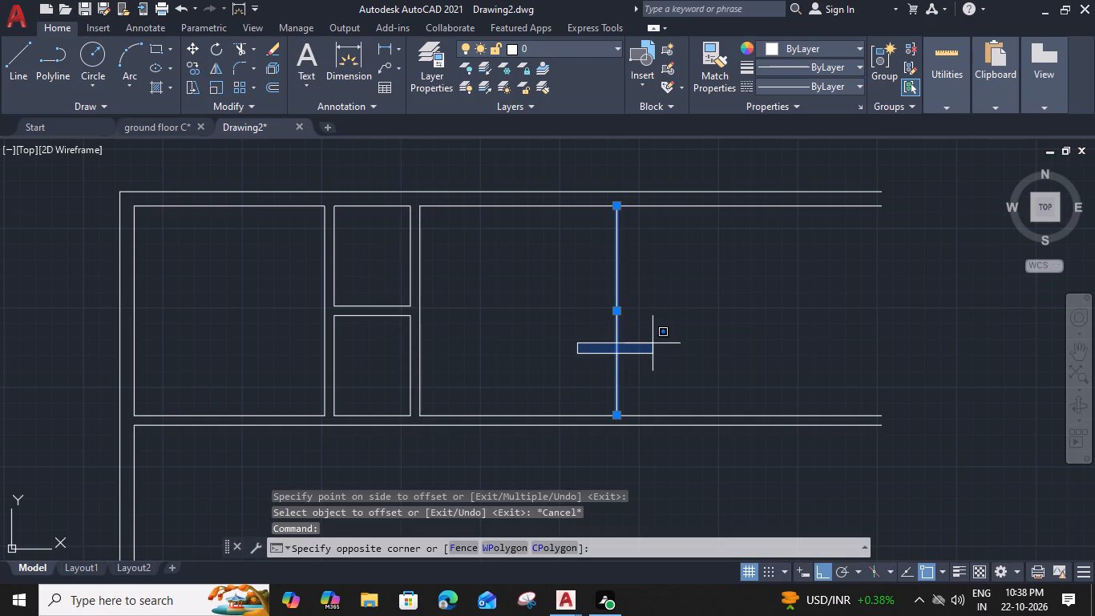
pyautogui.press('space')
pyautogui.press('9')
pyautogui.hotkey('shift', '"')
pyautogui.press('Return')
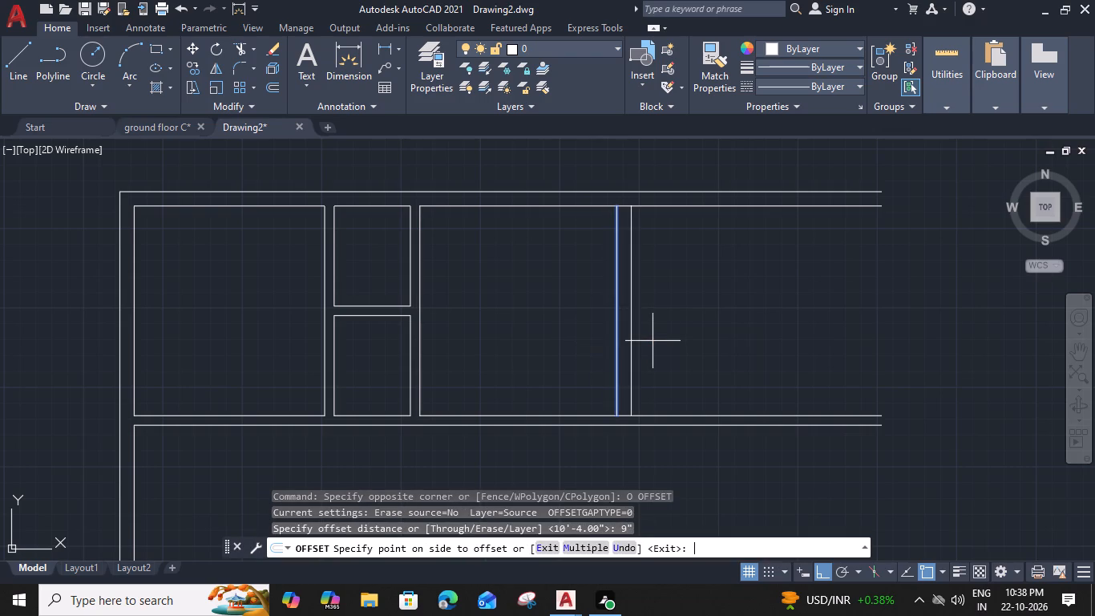
pyautogui.click(669, 338)
pyautogui.press('Escape')
# Extend the end wall's outer face to the top outer line and trim the overhanging and overlapping lines at that upper corner.
pyautogui.write('EX')
pyautogui.press('space')
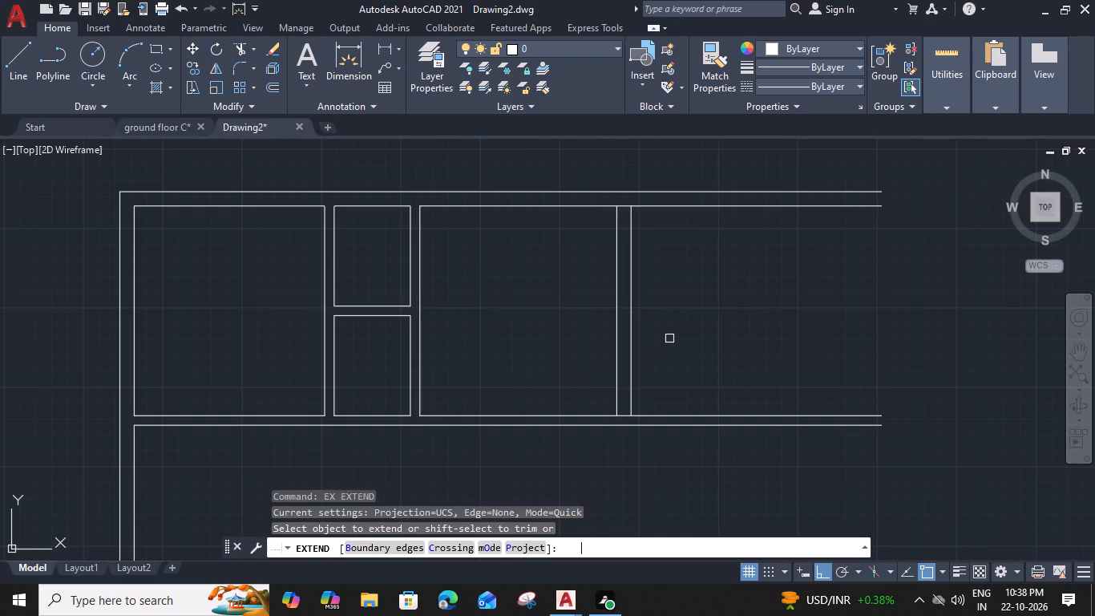
pyautogui.click(633, 218)
pyautogui.keyDown('shift'); pyautogui.click(697, 177); pyautogui.keyUp('shift')
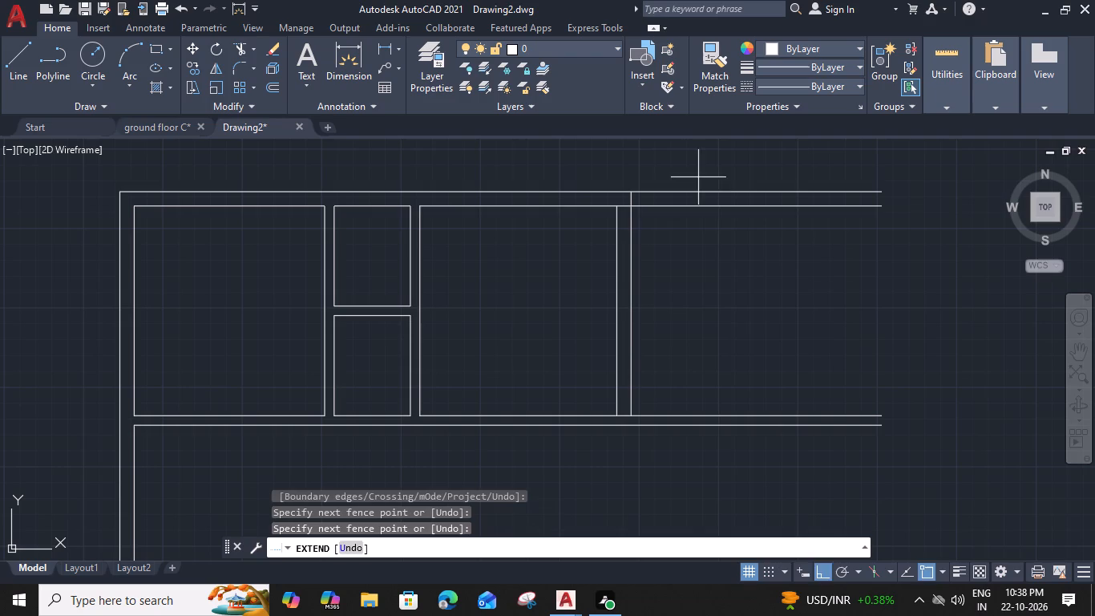
pyautogui.keyDown('shift'); pyautogui.click(693, 254); pyautogui.keyUp('shift')
pyautogui.keyDown('shift'); pyautogui.click(624, 206); pyautogui.keyUp('shift')
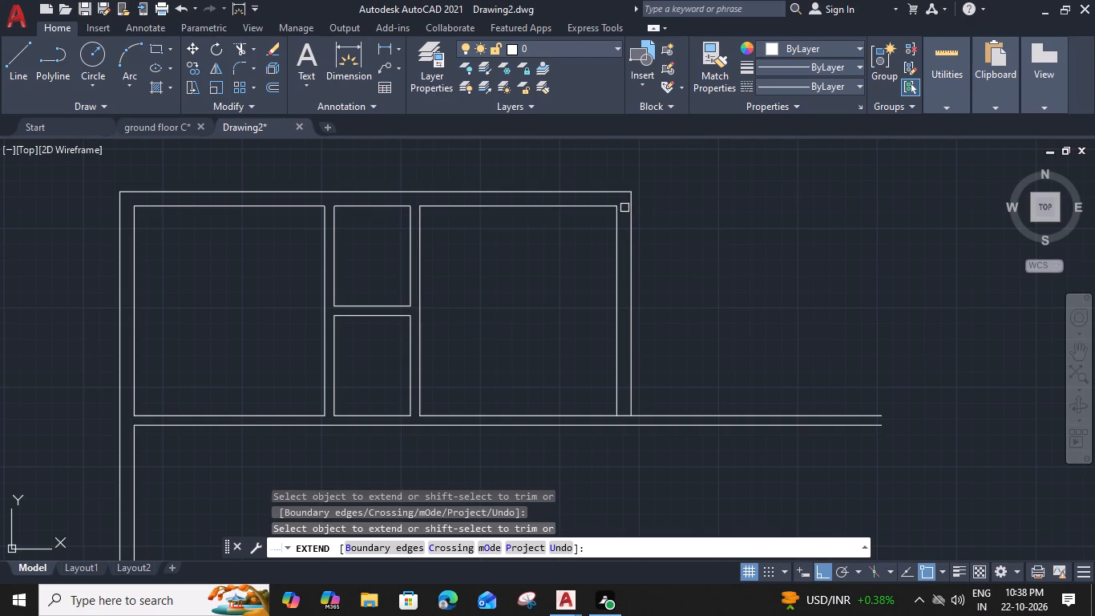
# Extend the end wall's outer face to the lower wall line and trim the overhanging and overlapping lines at that lower corner.
pyautogui.scroll(1, 620, 415)
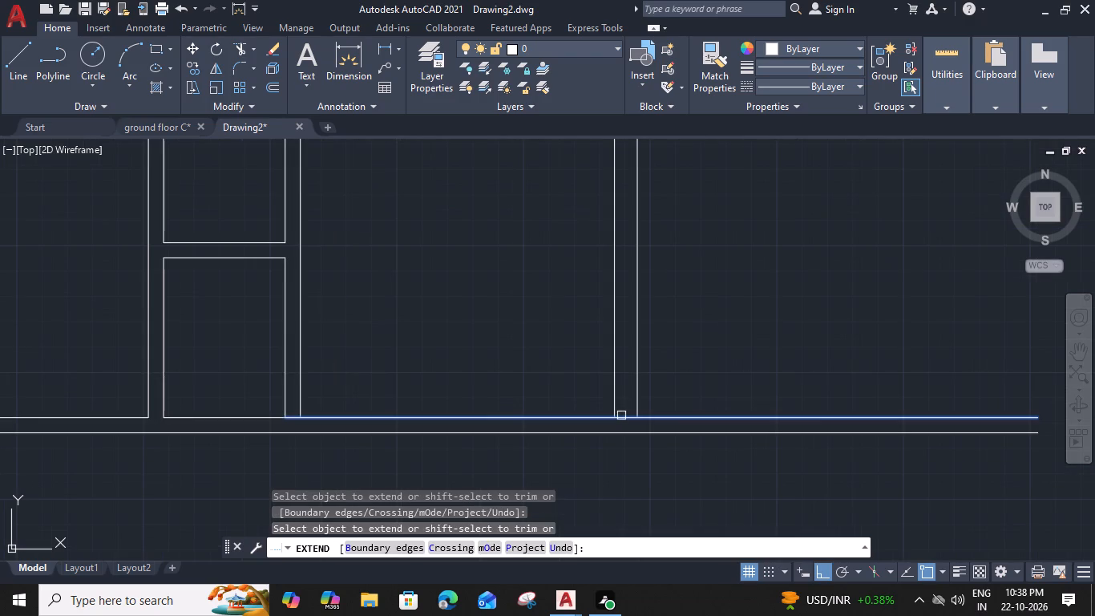
pyautogui.click(637, 395)
pyautogui.keyDown('shift'); pyautogui.click(693, 384); pyautogui.keyUp('shift')
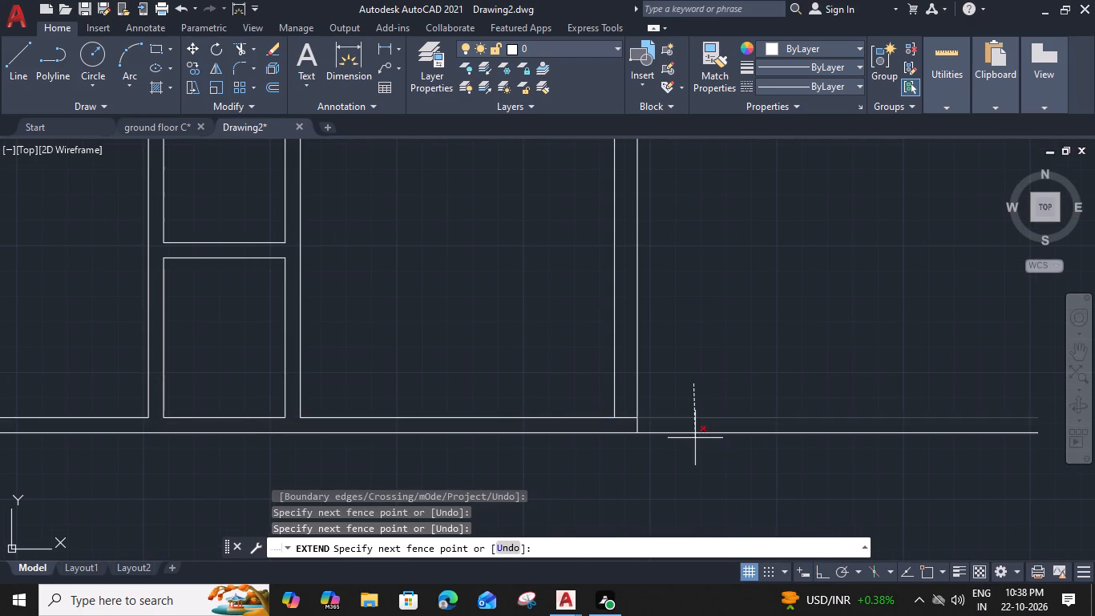
pyautogui.keyDown('shift'); pyautogui.click(695, 439); pyautogui.keyUp('shift')
pyautogui.scroll(1, 616, 440)
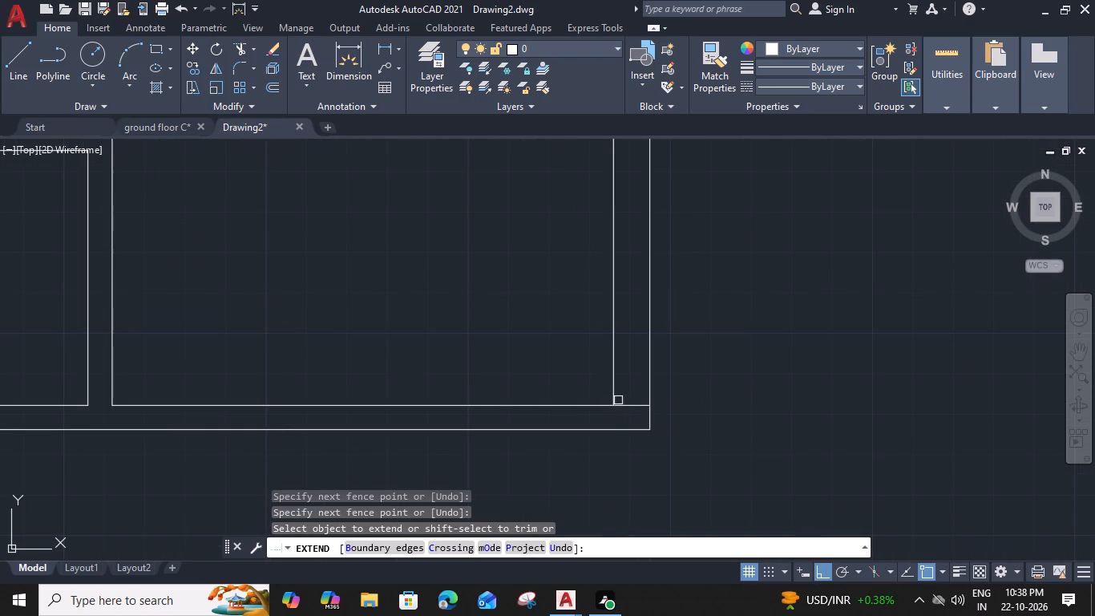
pyautogui.keyDown('shift'); pyautogui.click(624, 404); pyautogui.keyUp('shift')
pyautogui.scroll(-2, 624, 405)
pyautogui.press('Escape')
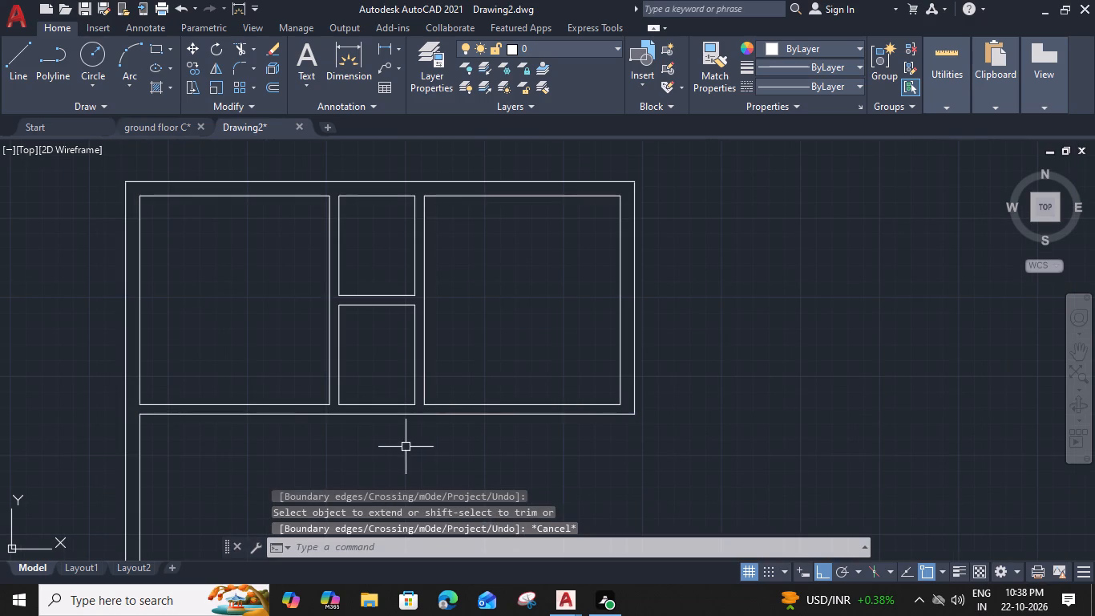
# Offset the bottom wall line of the top room row 7' downward to set the depth of the space below.
pyautogui.scroll(-1, 402, 448)
pyautogui.moveTo(402, 448); pyautogui.dragTo(531, 324, button='middle')
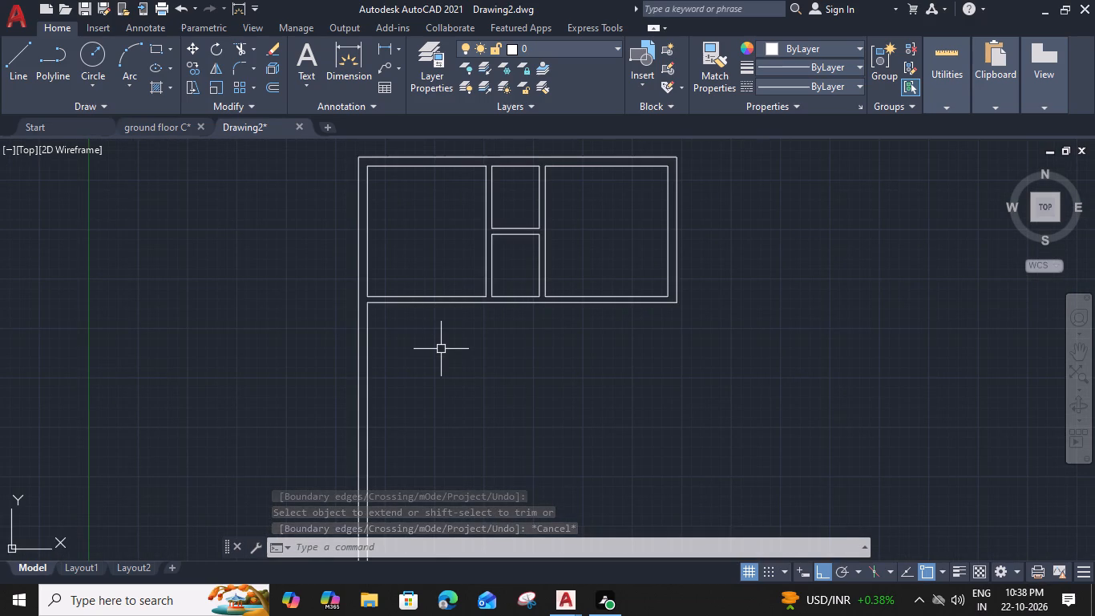
pyautogui.moveTo(514, 371); pyautogui.dragTo(515, 209, button='middle')
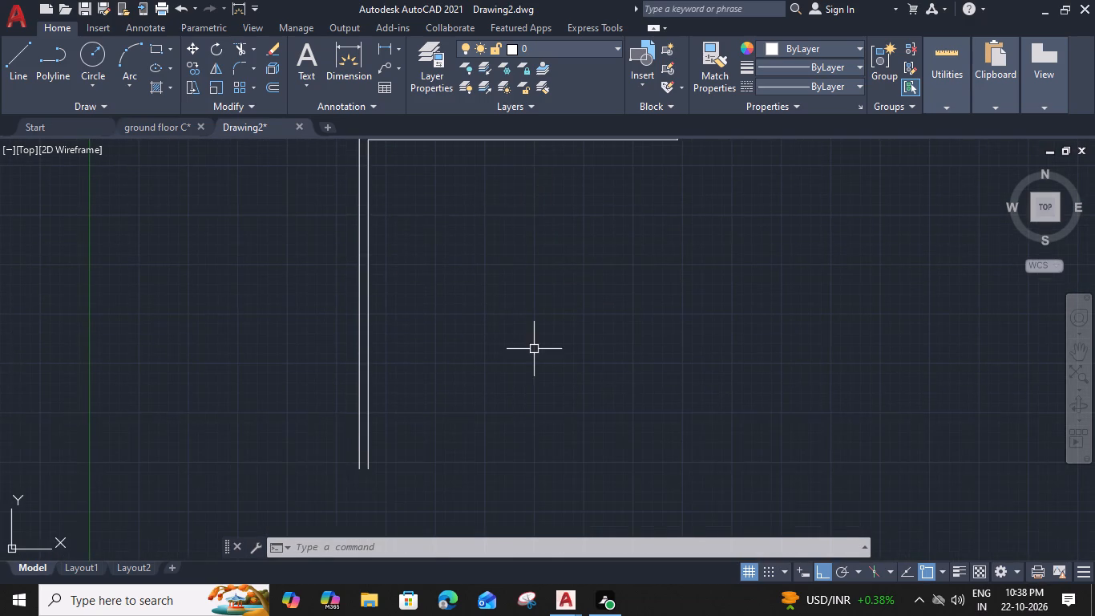
pyautogui.scroll(-1, 543, 330)
pyautogui.moveTo(553, 307); pyautogui.dragTo(539, 373, button='middle')
pyautogui.moveTo(417, 428); pyautogui.dragTo(418, 417, button='middle')
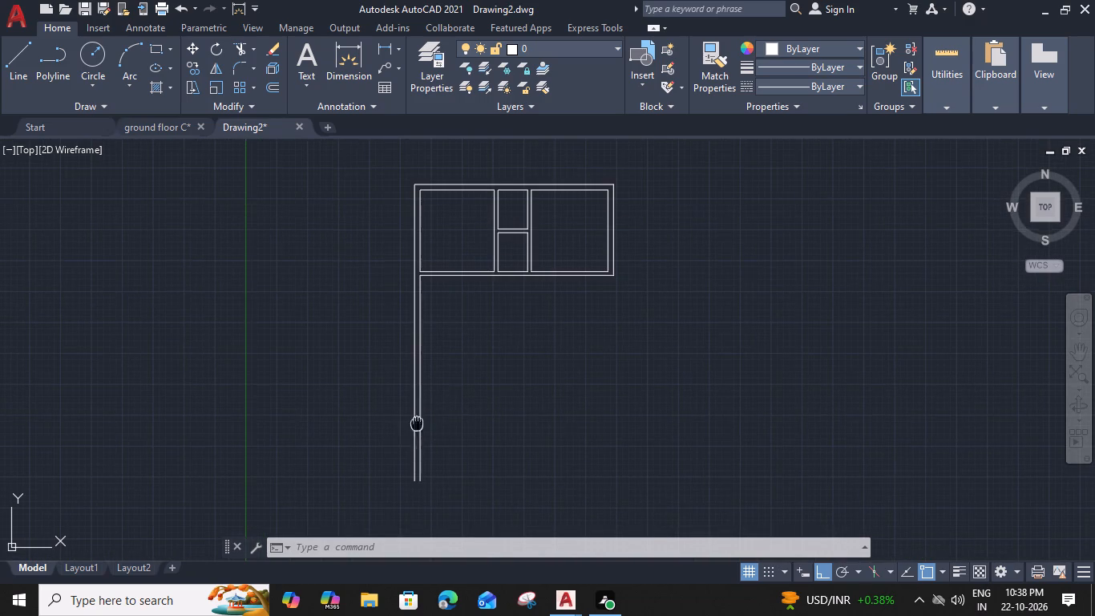
pyautogui.moveTo(418, 417); pyautogui.dragTo(423, 386, button='middle')
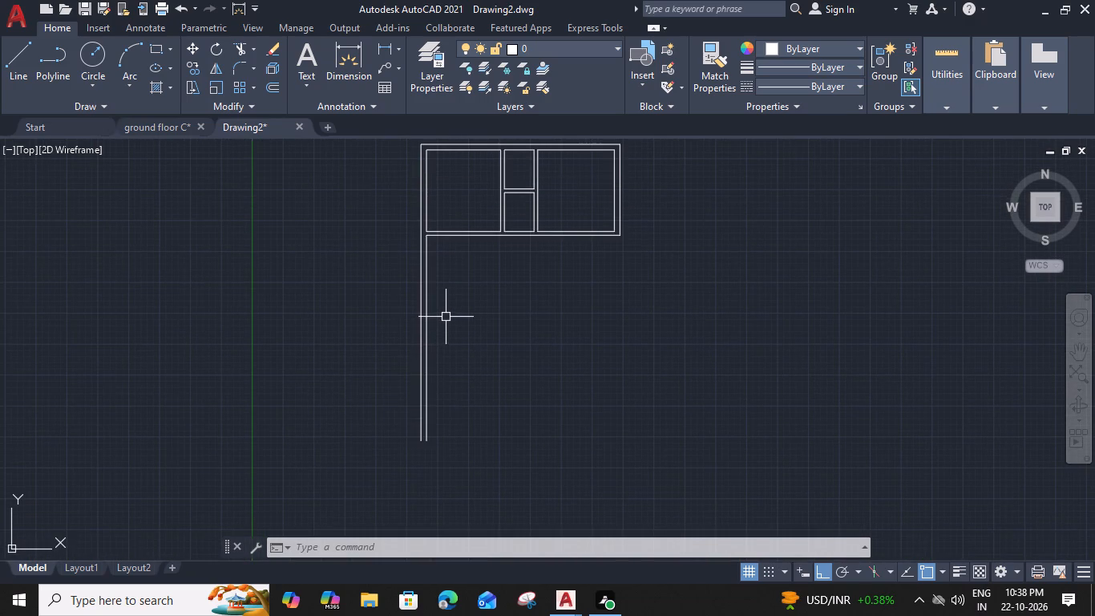
pyautogui.moveTo(477, 291); pyautogui.dragTo(492, 302, button='middle')
pyautogui.scroll(2, 483, 279)
pyautogui.click(481, 192)
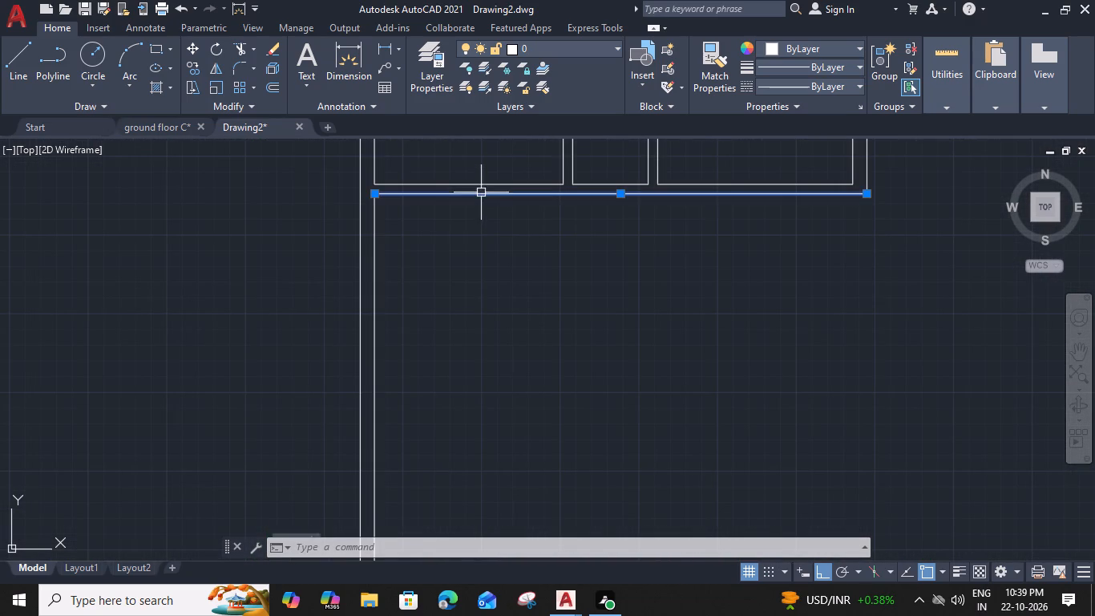
pyautogui.write('O')
pyautogui.press('space')
pyautogui.write("6'")
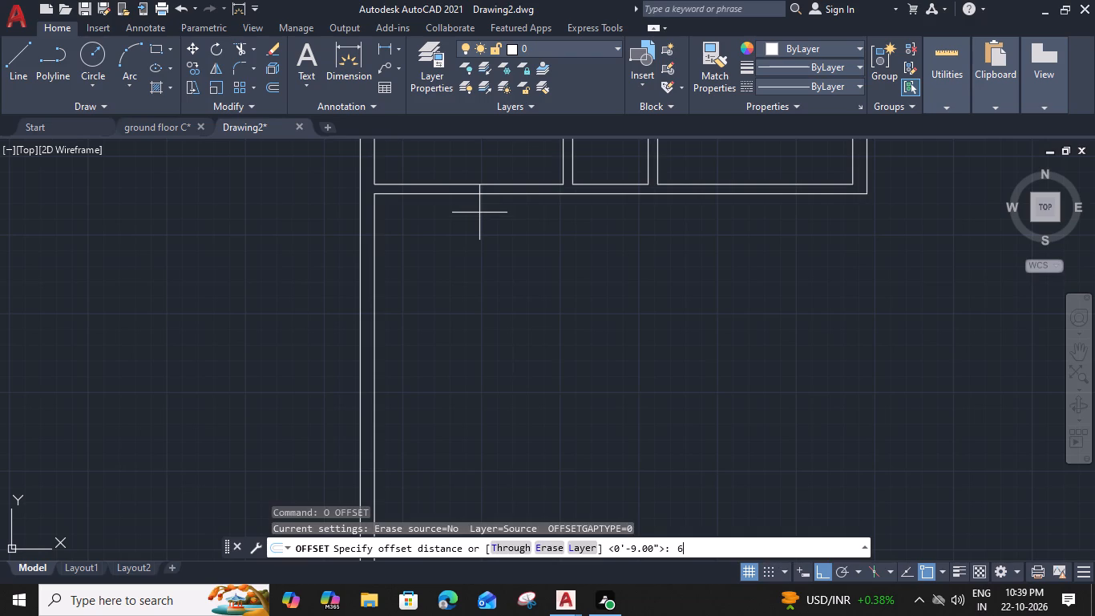
pyautogui.press('BackSpace')
pyautogui.press('BackSpace')
pyautogui.write("7'")
pyautogui.press('space')
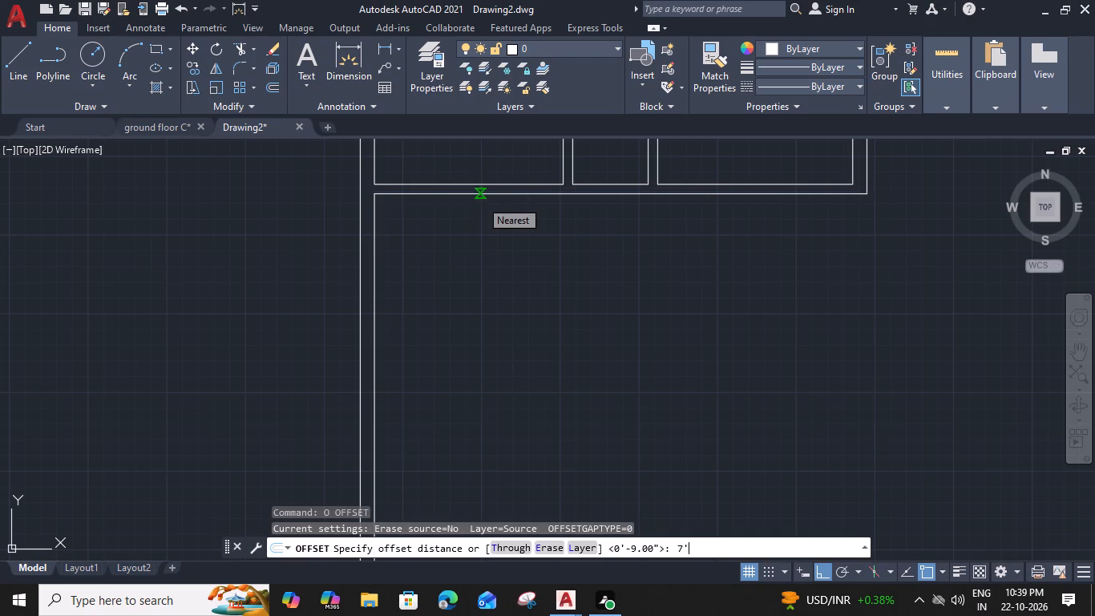
pyautogui.click(484, 315)
pyautogui.press('Escape')
# Offset the new horizontal line 6" downward to form a partition wall.
pyautogui.click(495, 326)
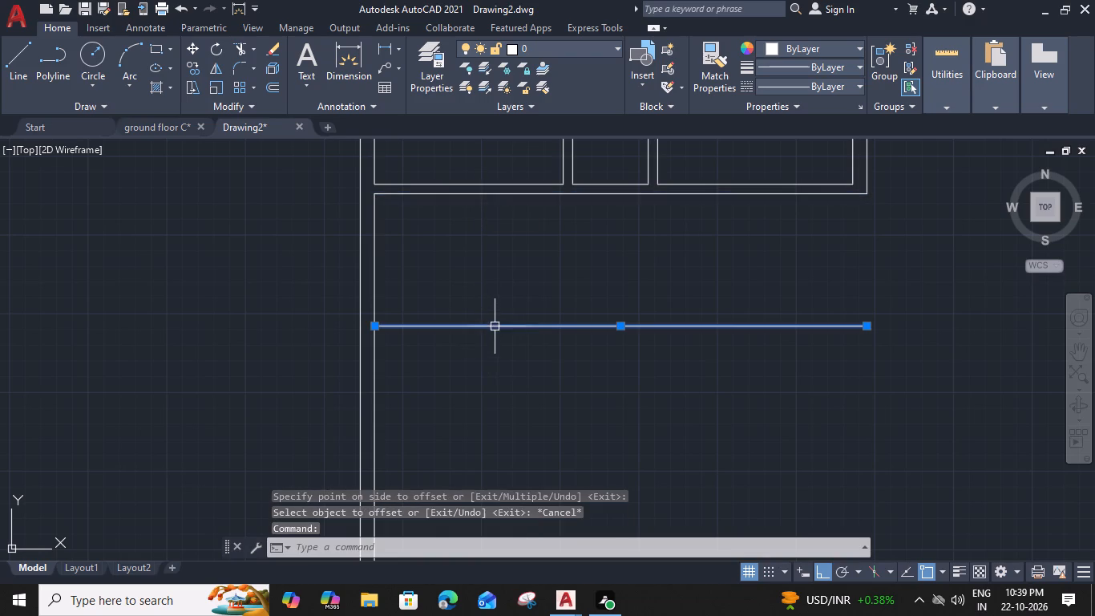
pyautogui.press('o')
pyautogui.press('space')
pyautogui.write('6"')
pyautogui.press('Return')
pyautogui.click(480, 400)
pyautogui.press('Escape')
# Trim the left outer wall's inner face between the two lines of the new 6" partition.
pyautogui.write('TR')
pyautogui.press('space')
pyautogui.scroll(1, 376, 339)
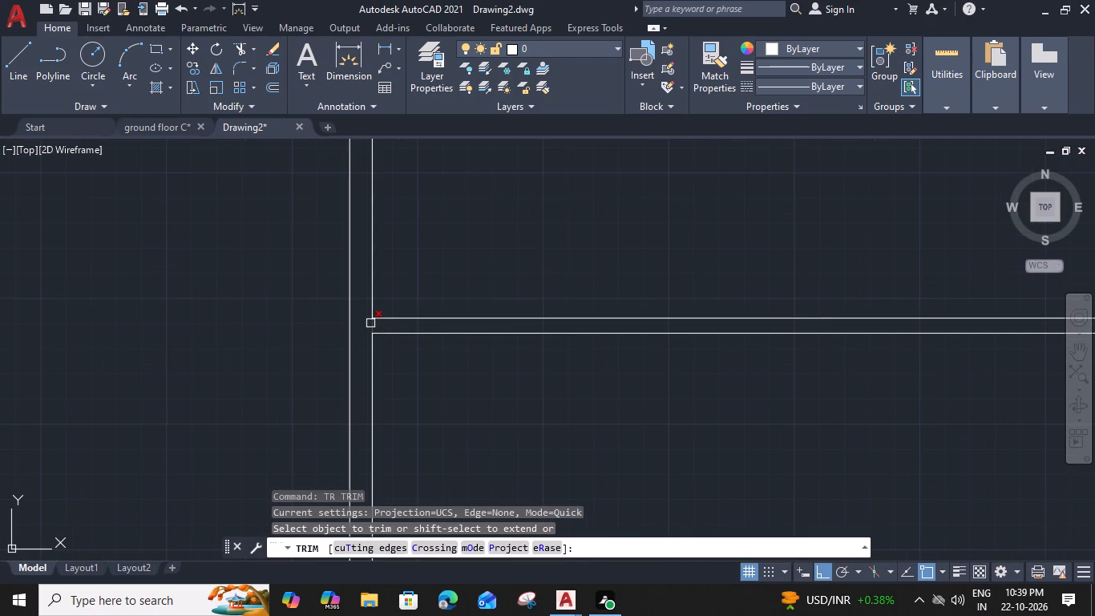
pyautogui.click(372, 325)
pyautogui.press('Escape')
# Offset the lower face of the 6" partition 10' downward to set the depth of the next room.
pyautogui.scroll(-2, 390, 334)
pyautogui.moveTo(459, 368); pyautogui.dragTo(461, 327, button='middle')
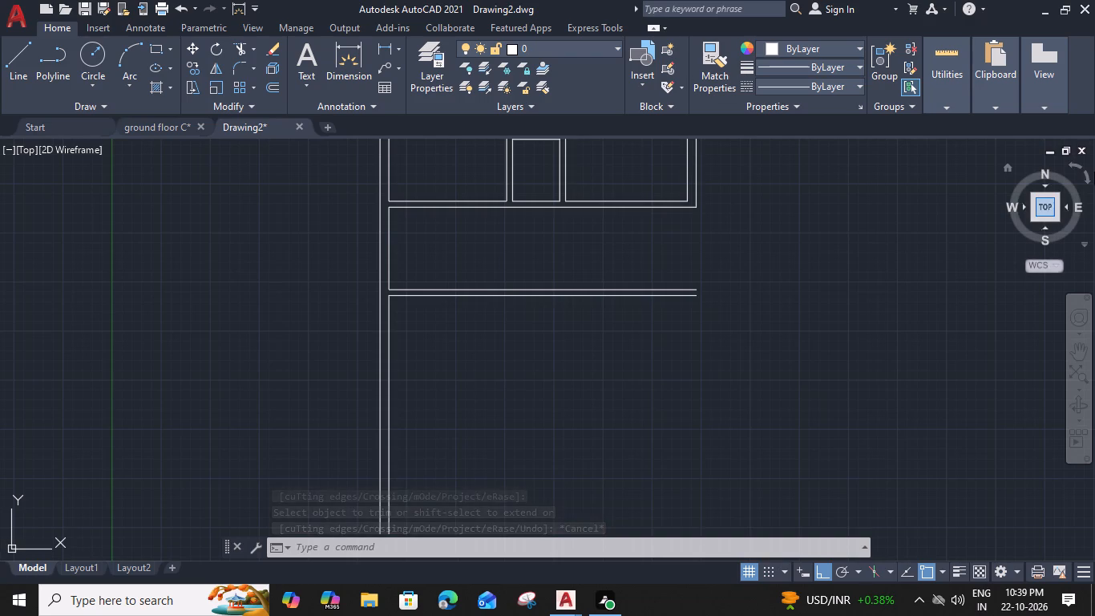
pyautogui.moveTo(612, 445); pyautogui.dragTo(615, 459, button='middle')
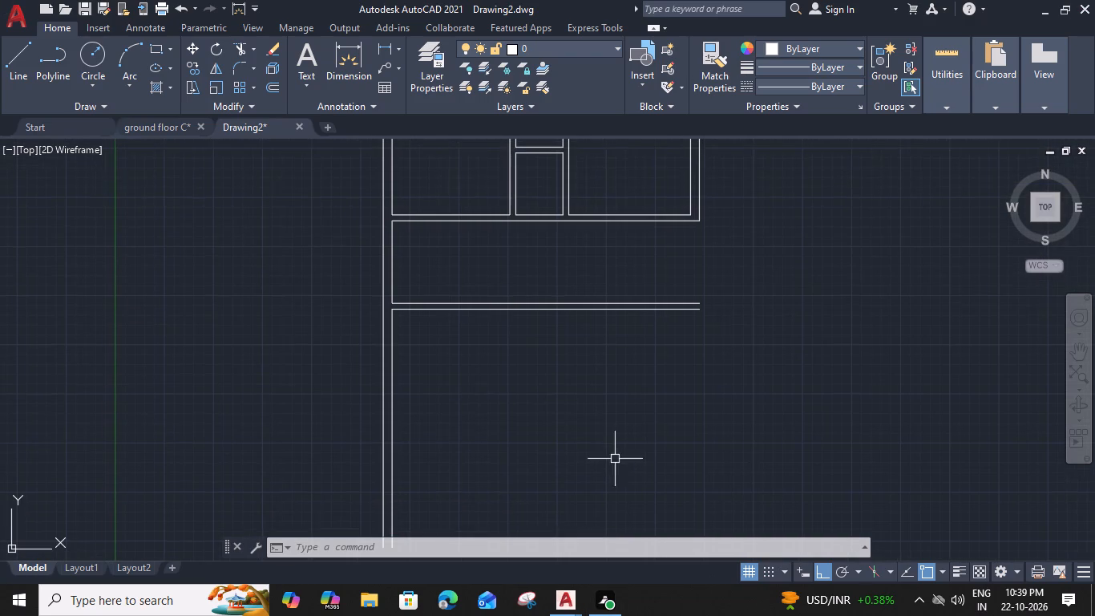
pyautogui.scroll(1, 493, 305)
pyautogui.click(468, 314)
pyautogui.write('O')
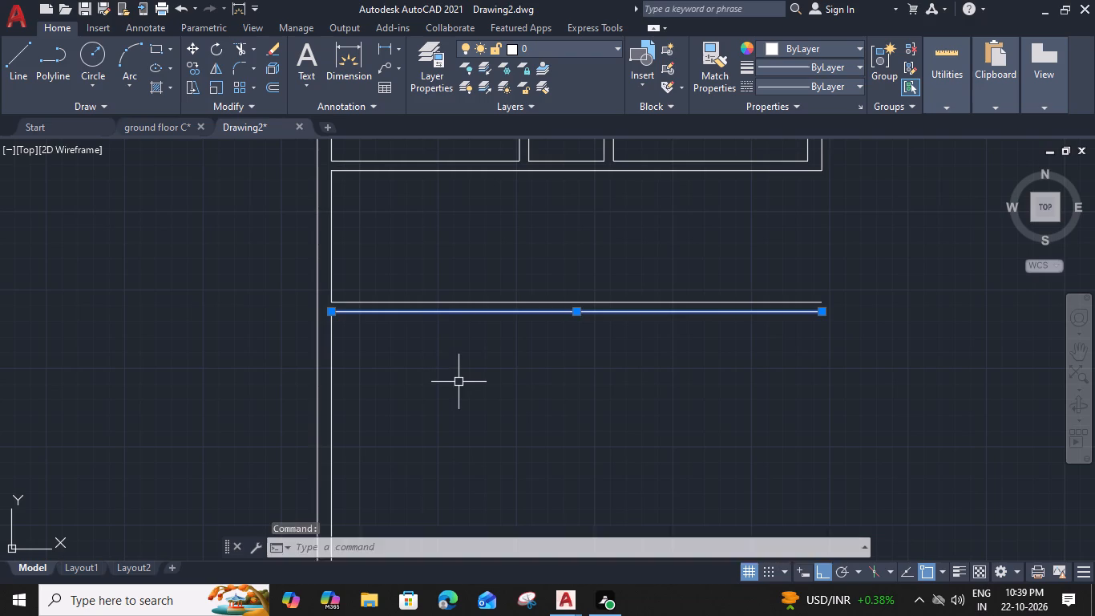
pyautogui.press('space')
pyautogui.write("10'")
pyautogui.press('space')
pyautogui.click(469, 416)
# Offset the left outer wall's inner face below the partition 10' into the plan to set the room's width.
pyautogui.moveTo(481, 329); pyautogui.dragTo(459, 382, button='middle')
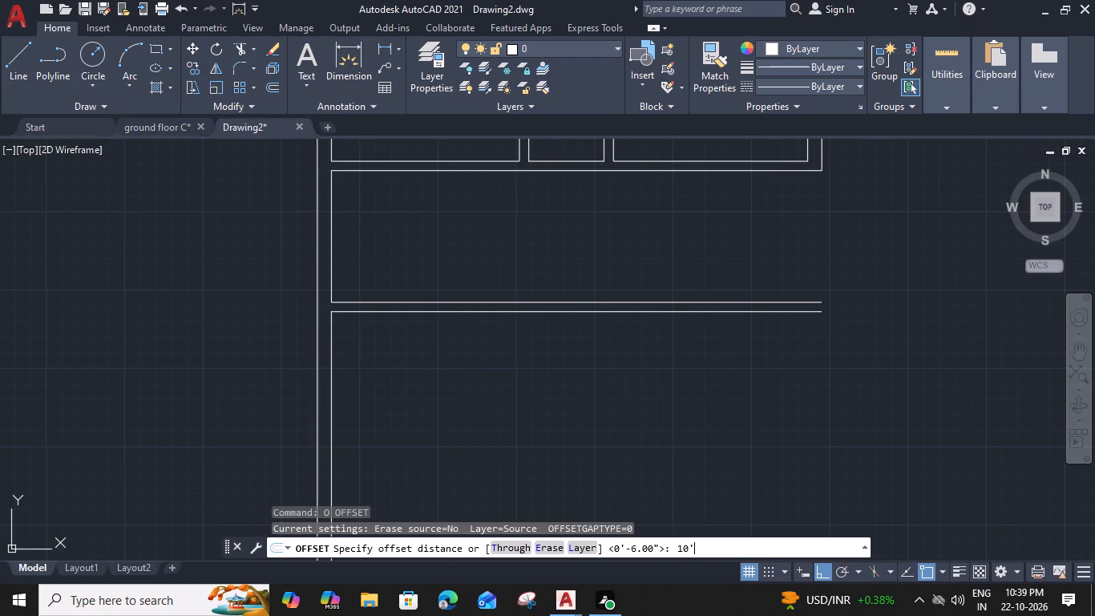
pyautogui.moveTo(459, 382); pyautogui.dragTo(491, 266, button='middle')
pyautogui.click(345, 351)
pyautogui.click(479, 363)
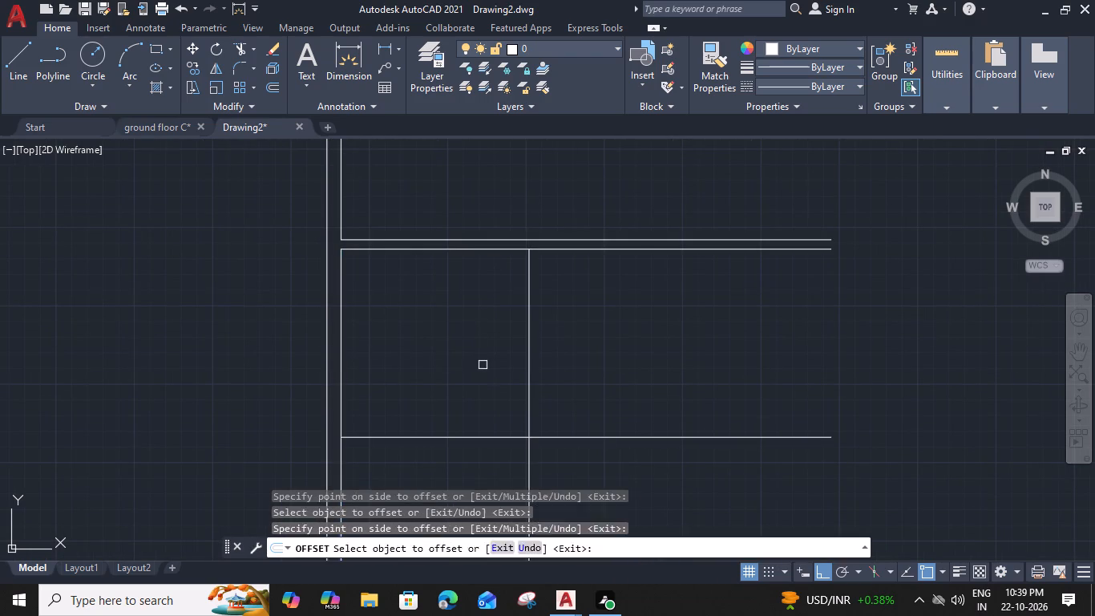
pyautogui.press('Escape')
pyautogui.moveTo(523, 398); pyautogui.dragTo(521, 333, button='middle')
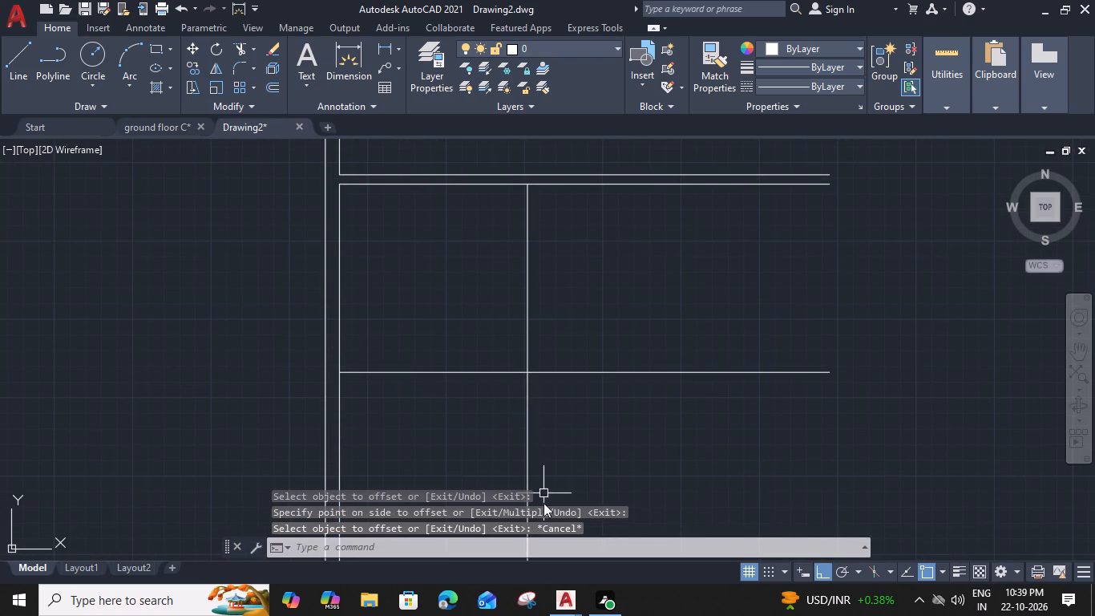
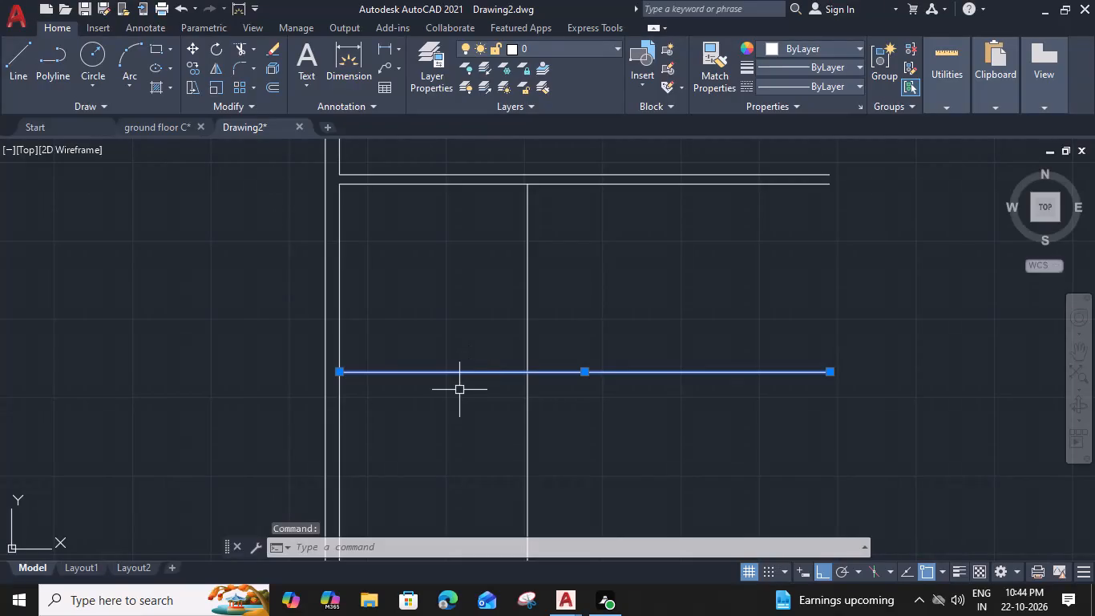
# Offset the room's bottom line 6" downward and its right-hand side line 6" outward to form wall faces.
pyautogui.press('o')
pyautogui.press('space')
pyautogui.write('6"')
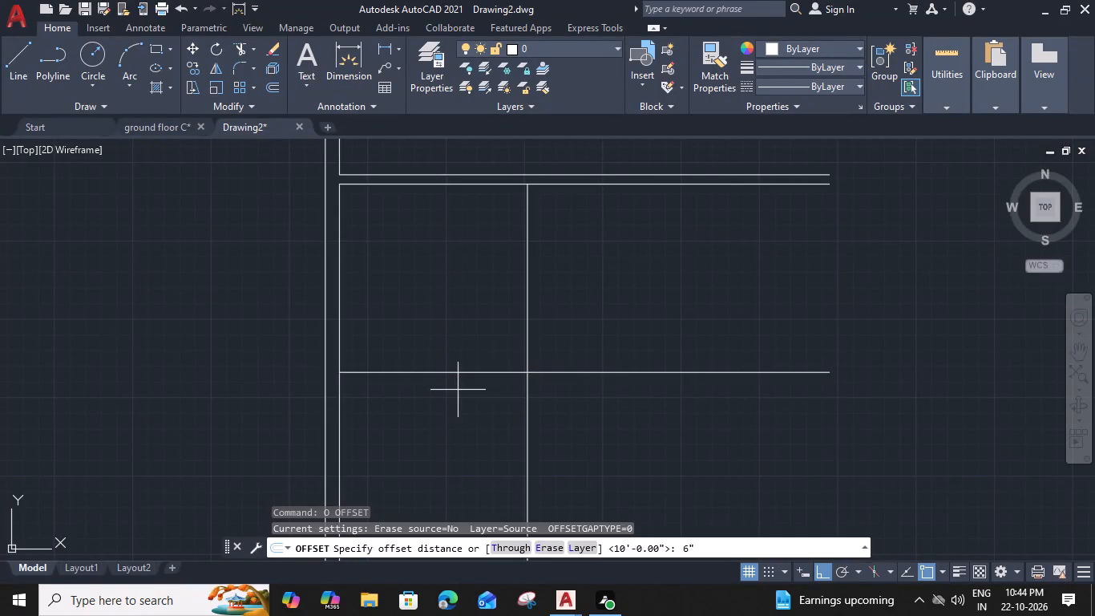
pyautogui.press('Return')
pyautogui.click(454, 420)
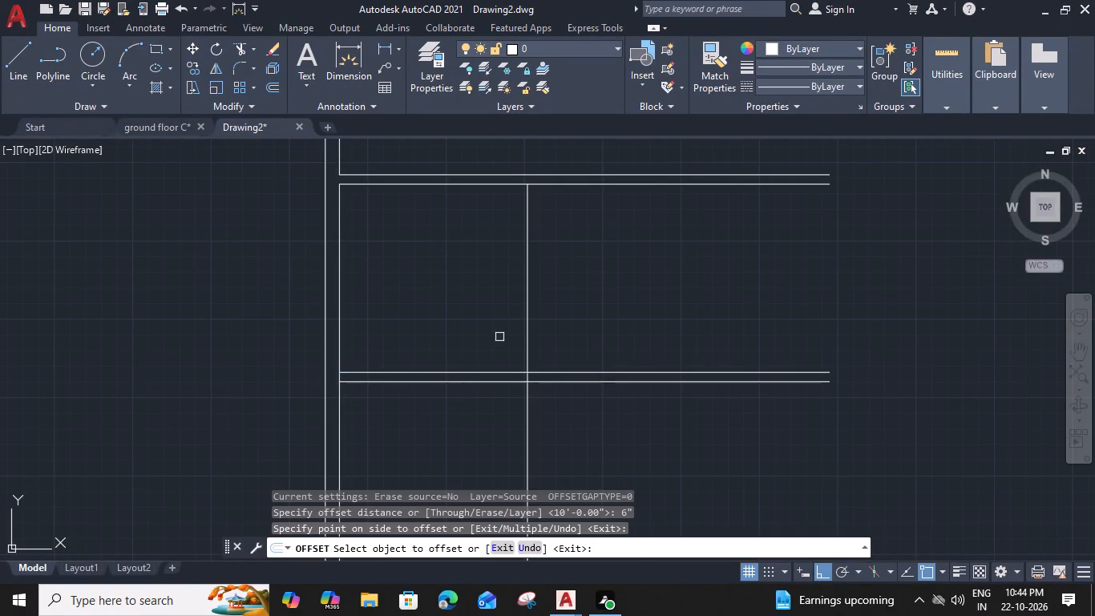
pyautogui.click(527, 338)
pyautogui.click(570, 340)
pyautogui.press('Escape')
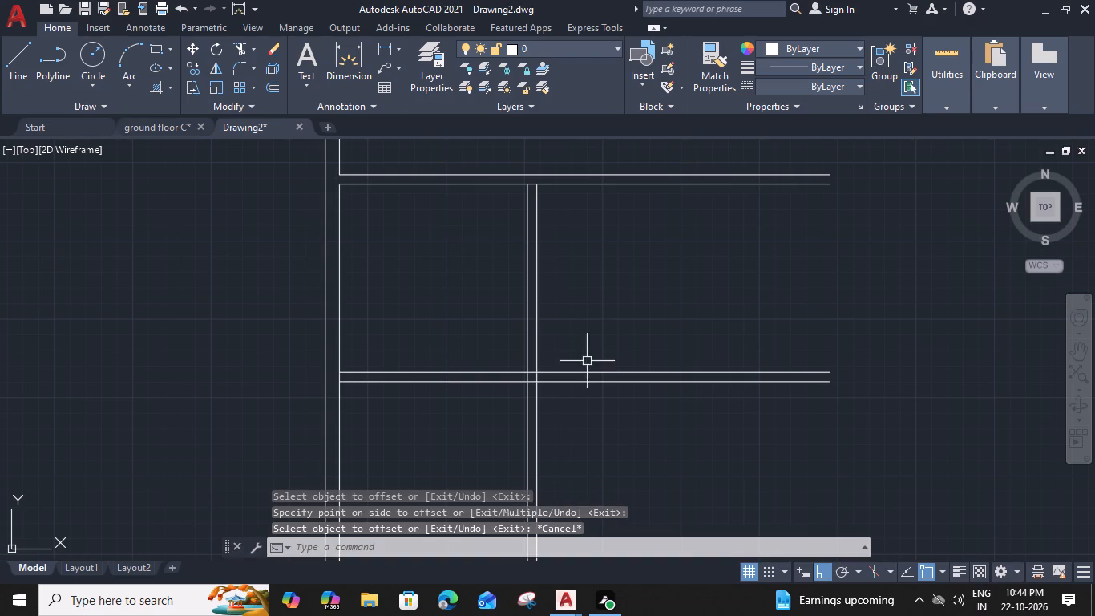
# Extend the side wall's outer face to the top partition and trim the overrunning lines into a clean upper-right room corner.
pyautogui.moveTo(601, 370); pyautogui.dragTo(616, 310, button='middle')
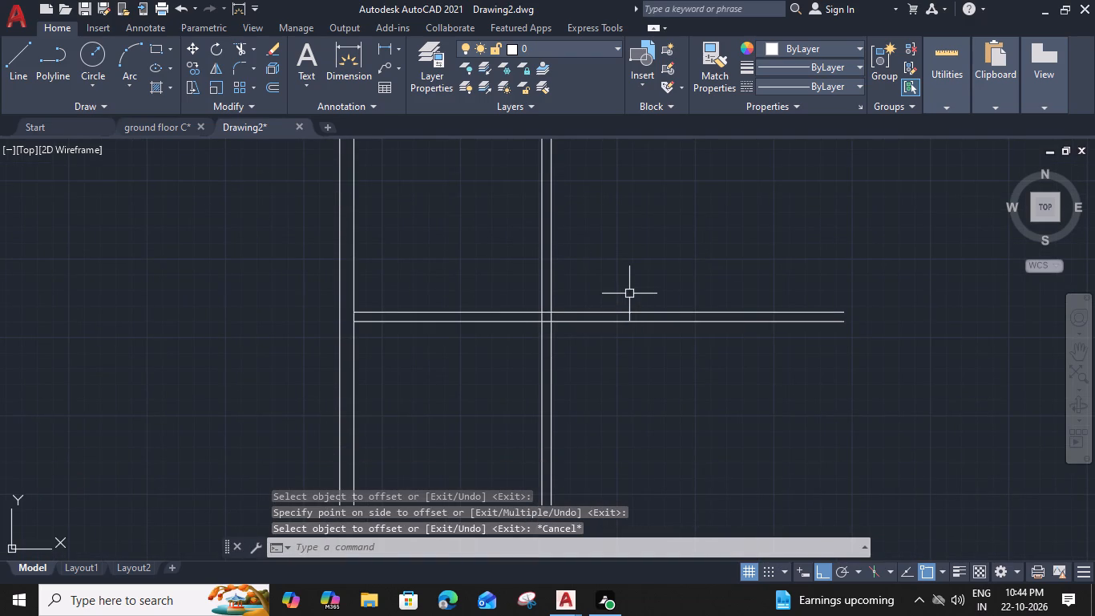
pyautogui.moveTo(672, 323); pyautogui.dragTo(598, 328, button='middle')
pyautogui.scroll(-2, 622, 299)
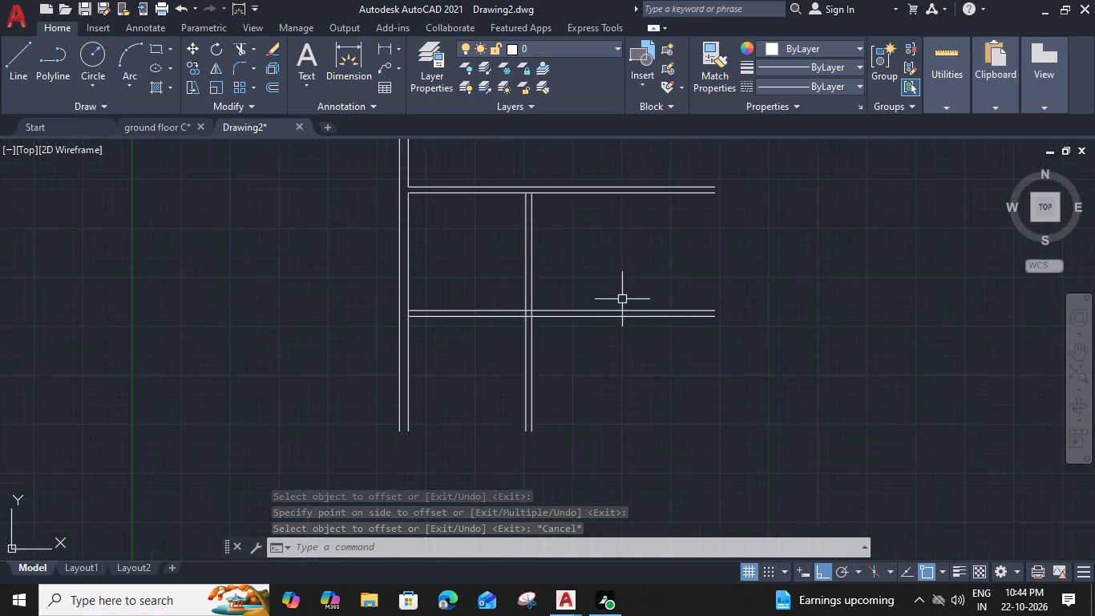
pyautogui.moveTo(653, 281); pyautogui.dragTo(626, 297, button='middle')
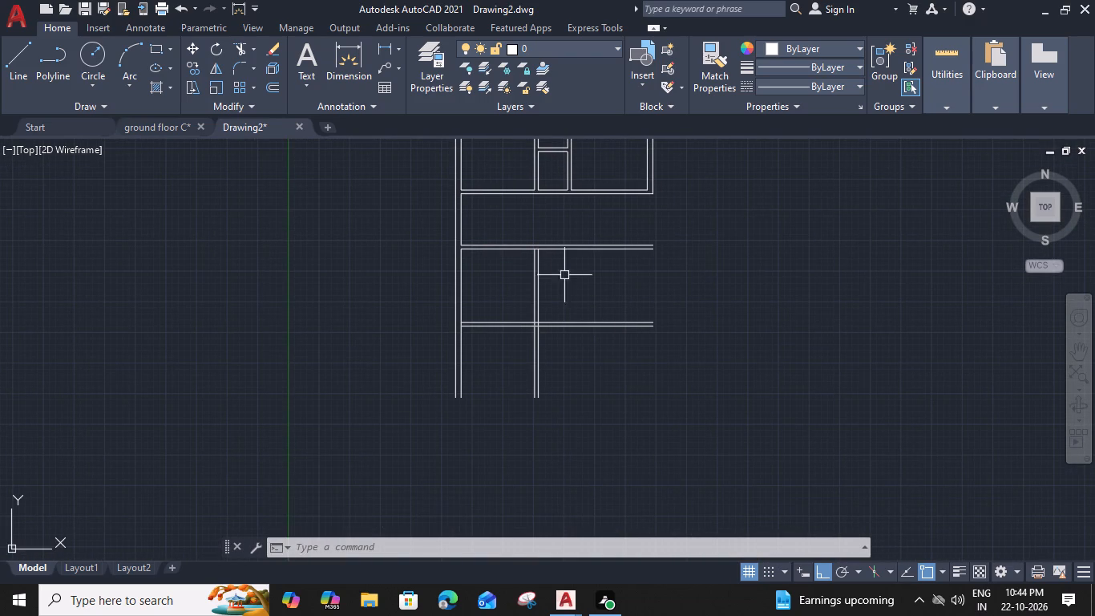
pyautogui.moveTo(562, 268); pyautogui.dragTo(560, 275, button='middle')
pyautogui.write('EX')
pyautogui.press('space')
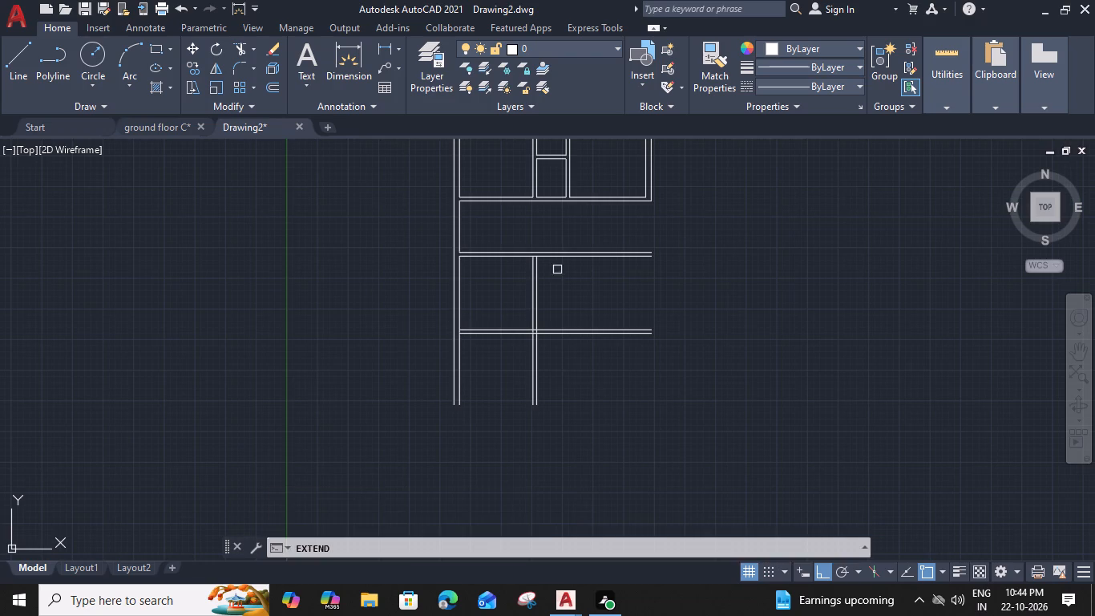
pyautogui.scroll(1, 546, 263)
pyautogui.click(532, 266)
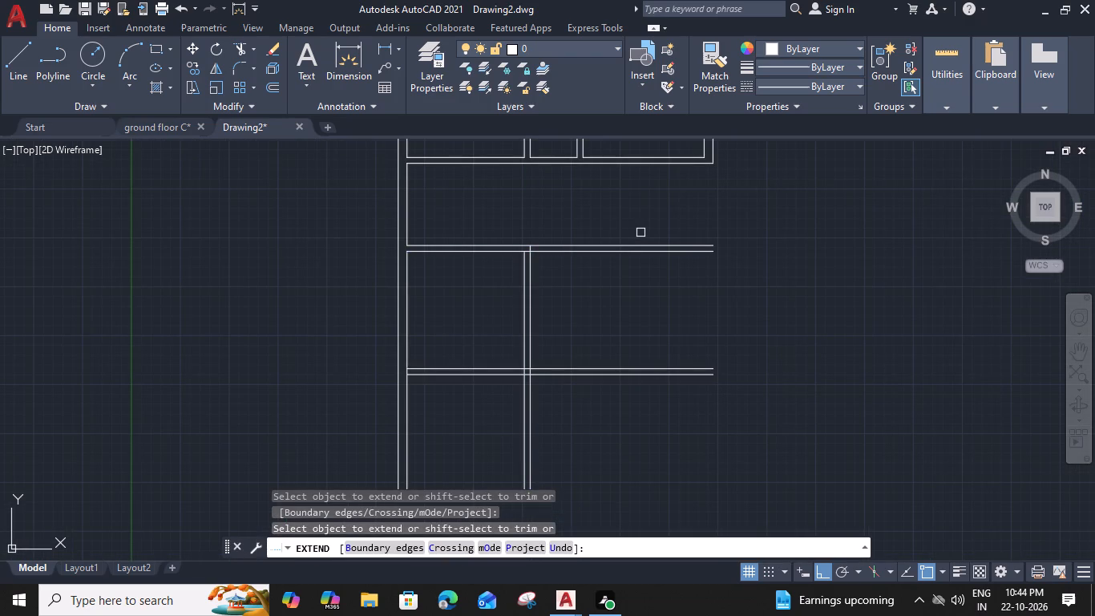
pyautogui.keyDown('shift'); pyautogui.click(641, 233); pyautogui.keyUp('shift')
pyautogui.keyDown('shift'); pyautogui.click(629, 291); pyautogui.keyUp('shift')
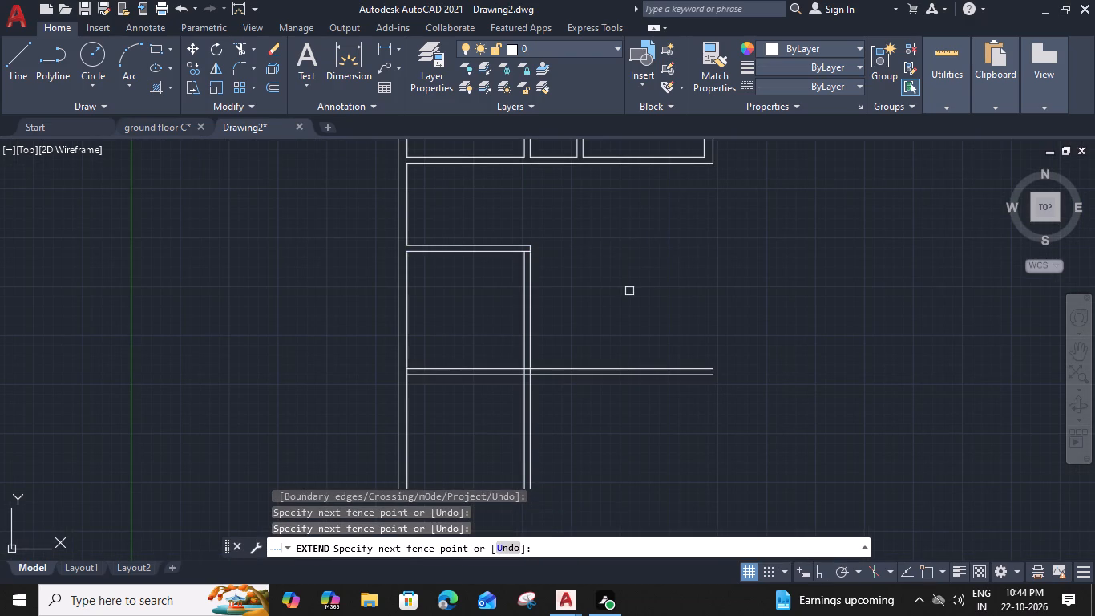
pyautogui.scroll(2, 533, 237)
pyautogui.keyDown('shift'); pyautogui.click(515, 273); pyautogui.keyUp('shift')
pyautogui.scroll(-2, 515, 273)
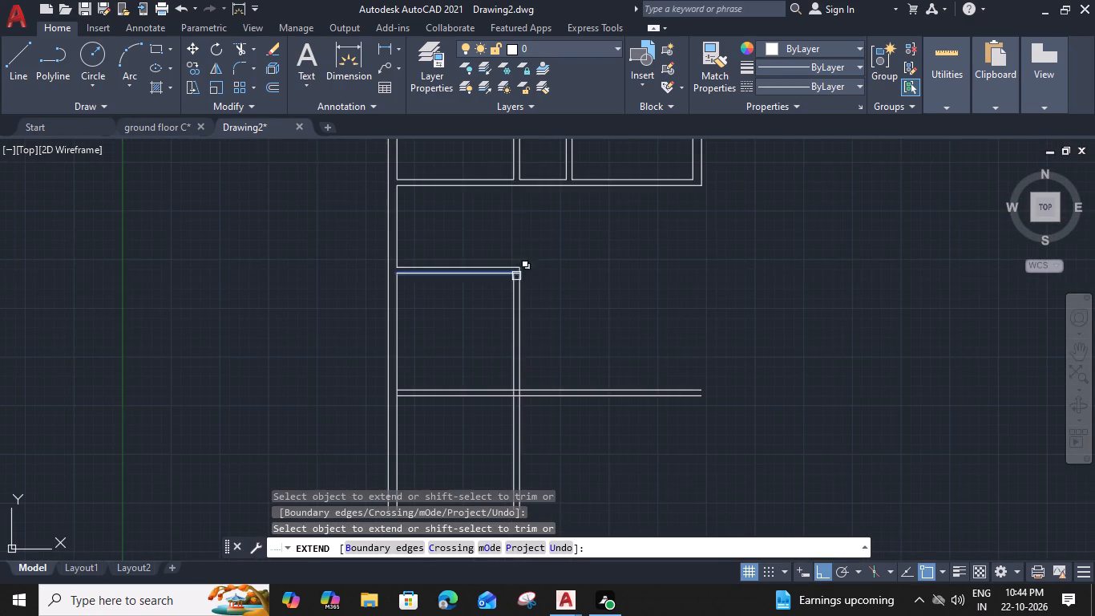
# Clean up the bottom wall junctions, trimming the side wall below it, extending its lower face left, and opening the left outer wall's inner face.
pyautogui.keyDown('shift'); pyautogui.click(608, 356); pyautogui.keyUp('shift')
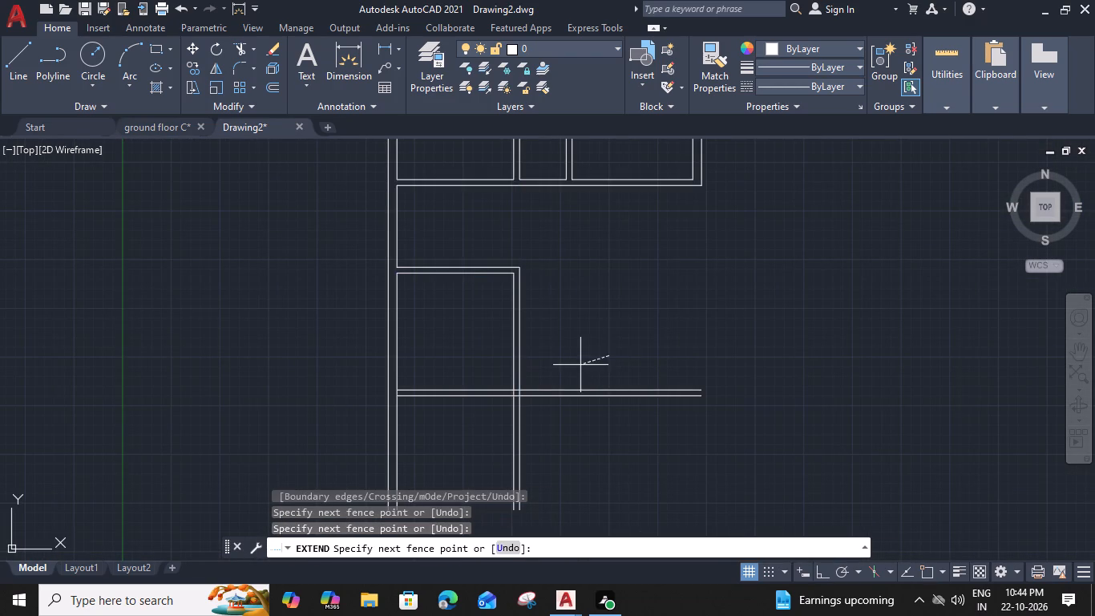
pyautogui.click(575, 367)
pyautogui.scroll(3, 537, 383)
pyautogui.keyDown('shift'); pyautogui.click(452, 411); pyautogui.keyUp('shift')
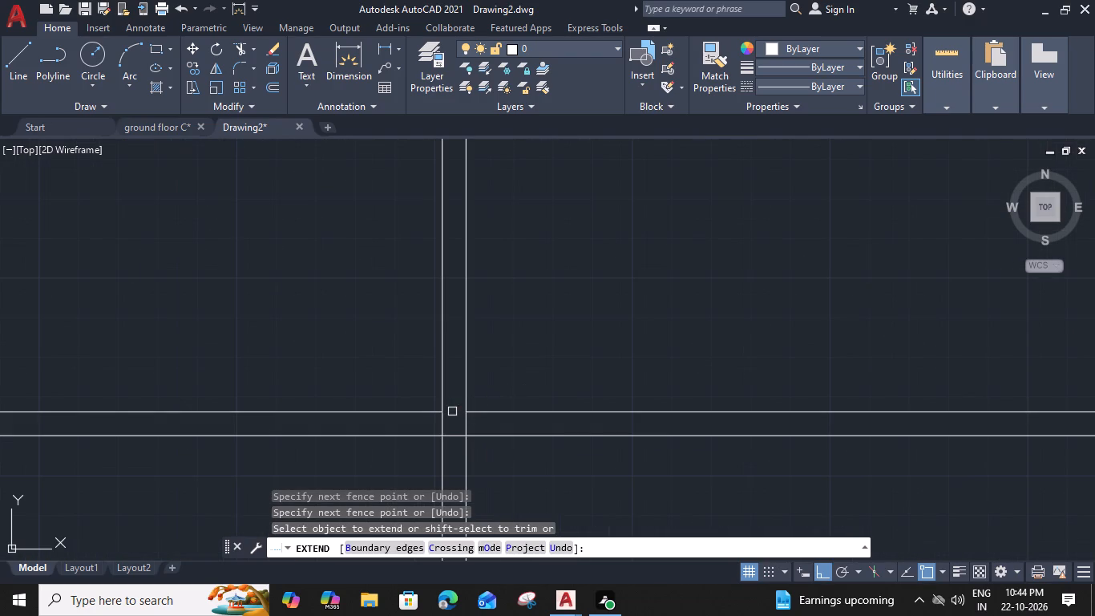
pyautogui.keyDown('shift'); pyautogui.click(443, 419); pyautogui.keyUp('shift')
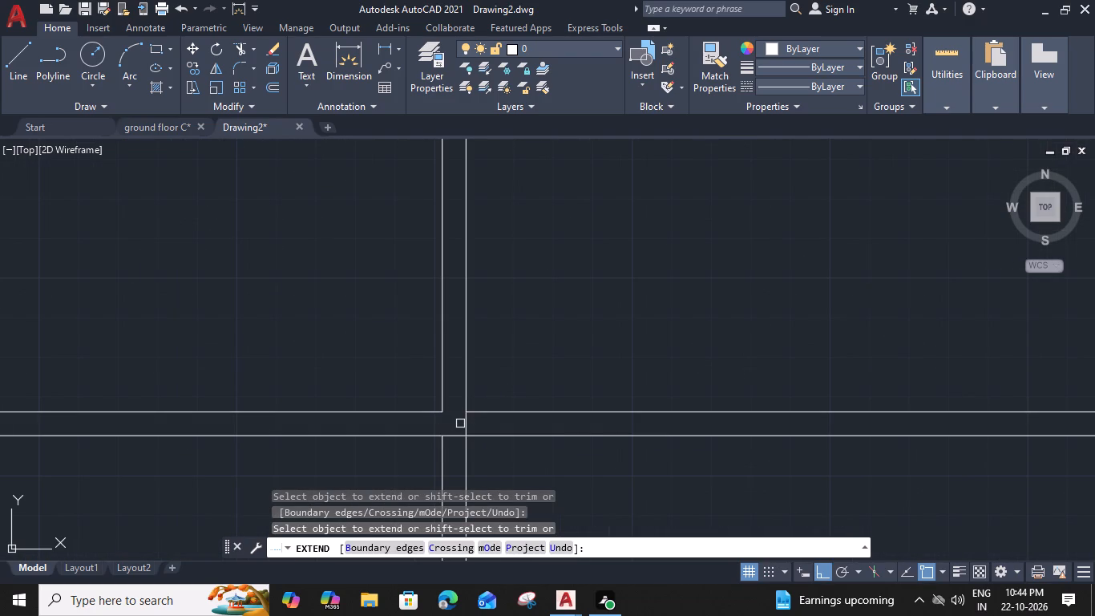
pyautogui.keyDown('shift'); pyautogui.click(463, 423); pyautogui.keyUp('shift')
pyautogui.scroll(-2, 468, 433)
pyautogui.click(493, 462)
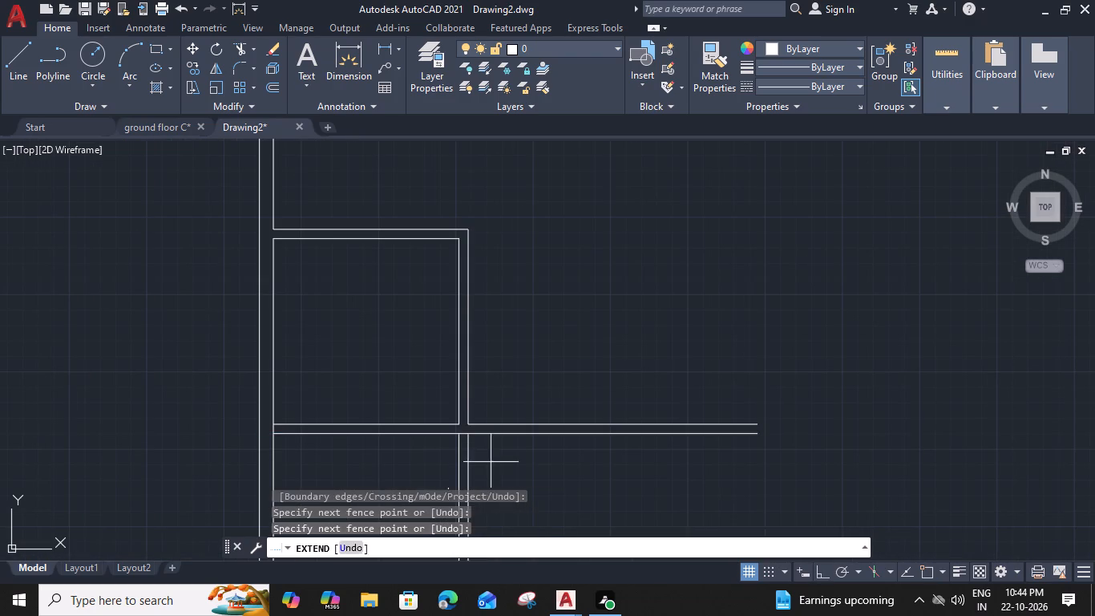
pyautogui.keyDown('shift'); pyautogui.click(403, 461); pyautogui.keyUp('shift')
pyautogui.click(333, 433)
pyautogui.scroll(2, 264, 433)
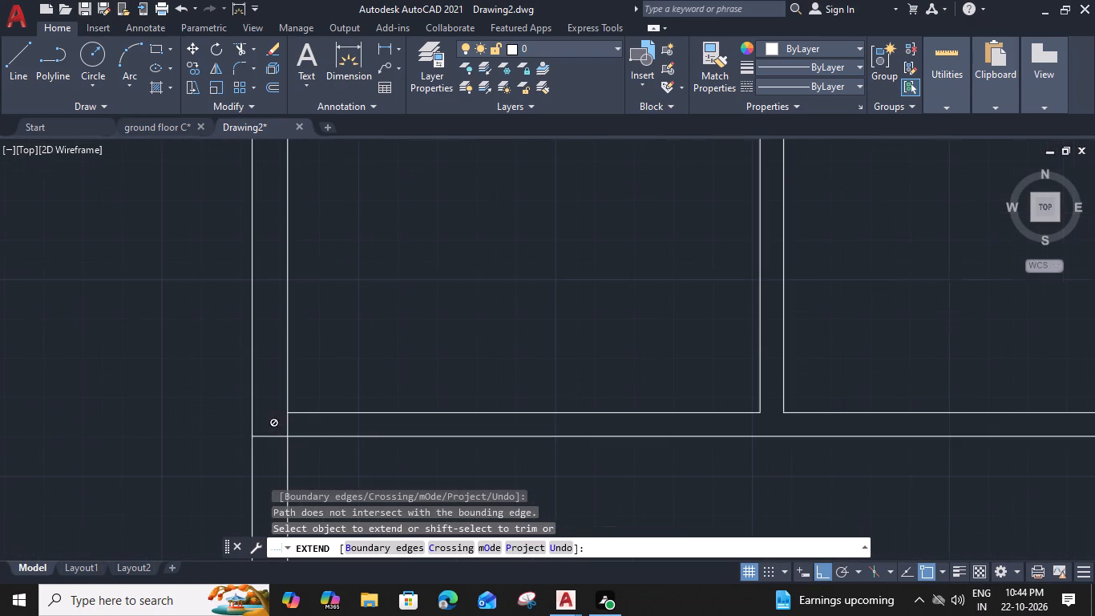
pyautogui.keyDown('shift'); pyautogui.click(286, 426); pyautogui.keyUp('shift')
pyautogui.scroll(-2, 286, 426)
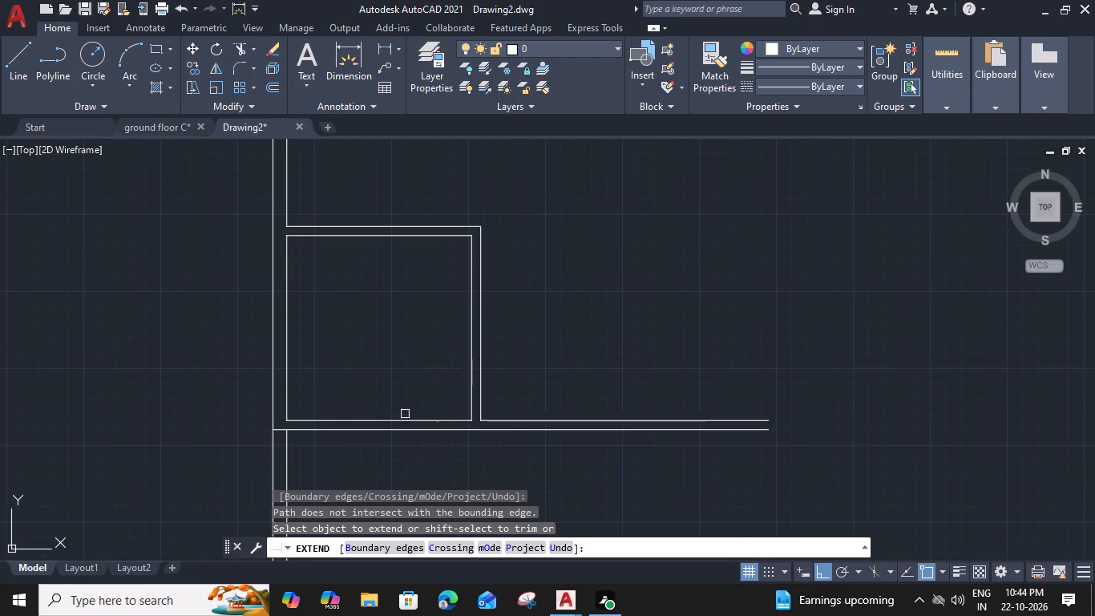
pyautogui.press('Escape')
# Erase the lower face line of the room's bottom wall.
pyautogui.click(532, 431)
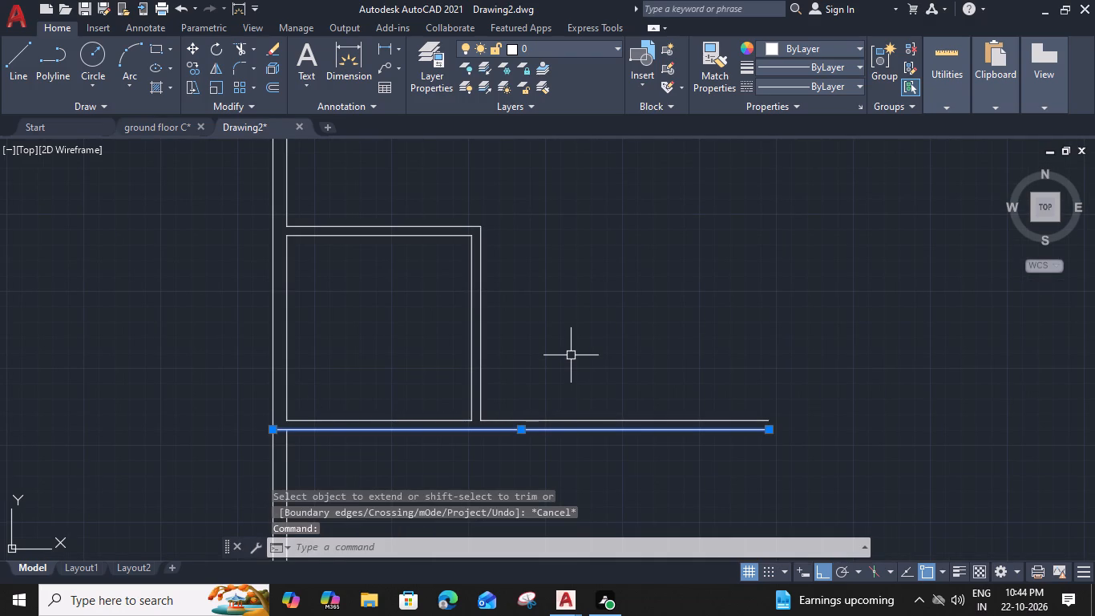
pyautogui.press('Delete')
# Offset the room's inner bottom line 9" downward to form the thicker bottom wall.
pyautogui.click(408, 419)
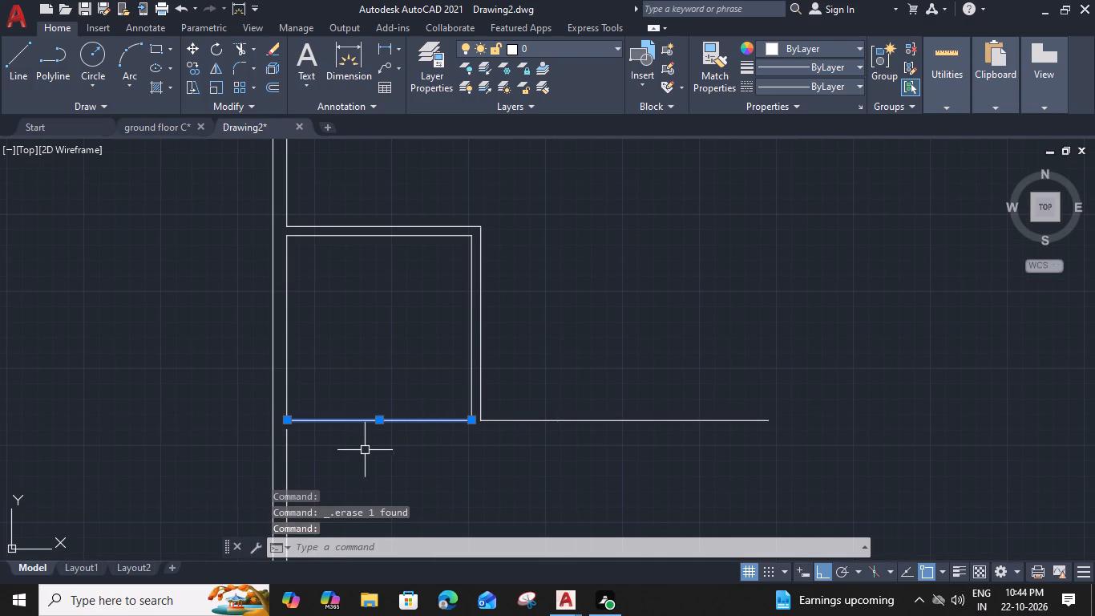
pyautogui.press('o')
pyautogui.press('space')
pyautogui.press('9')
pyautogui.hotkey('shift', '"')
pyautogui.press('Return')
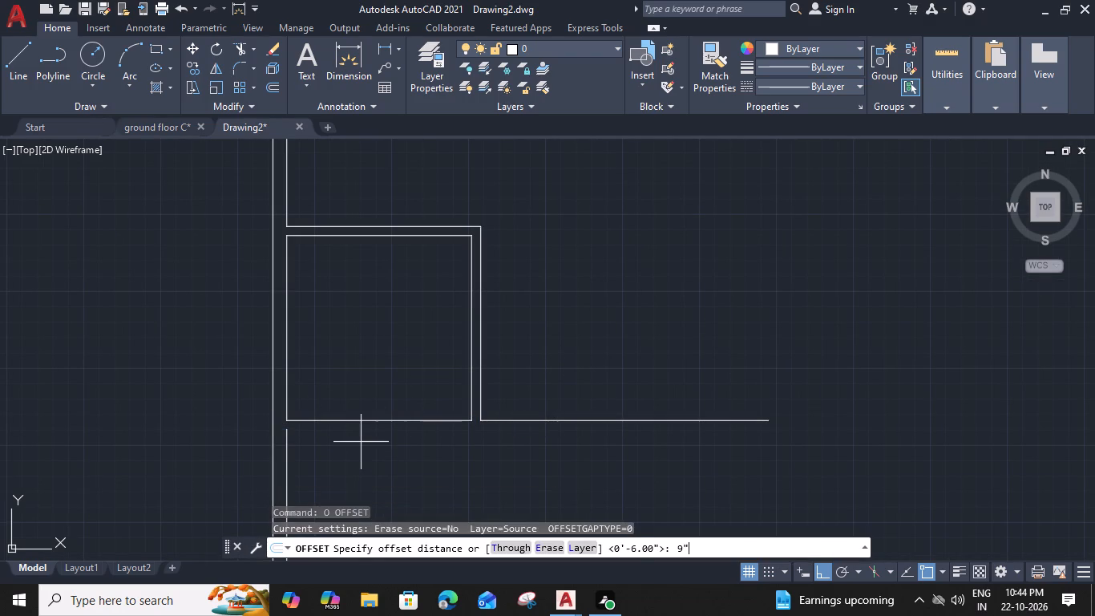
pyautogui.click(376, 466)
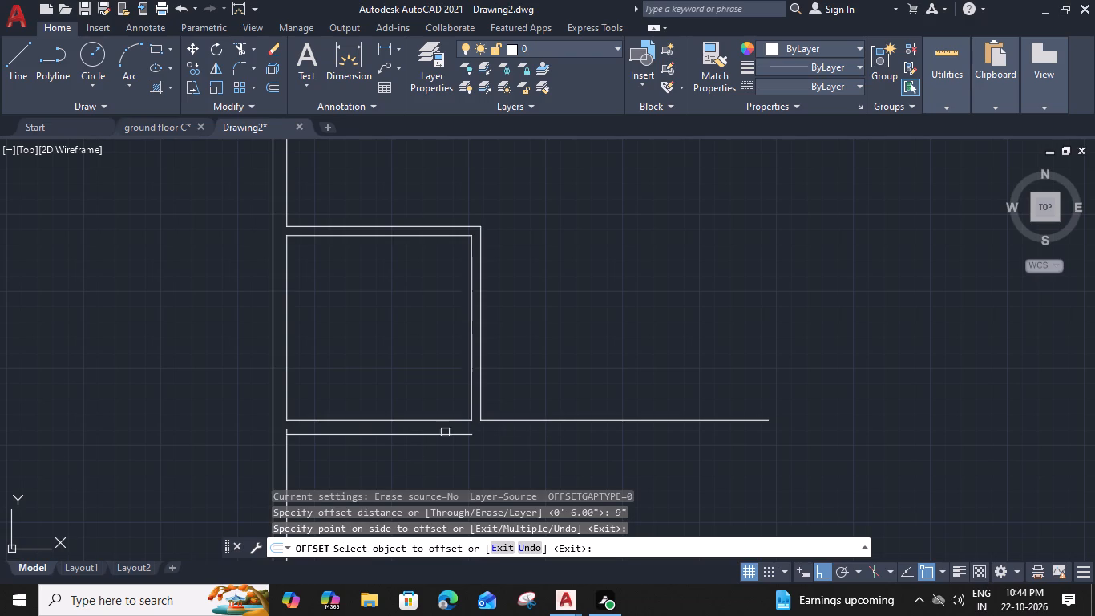
pyautogui.press('Escape')
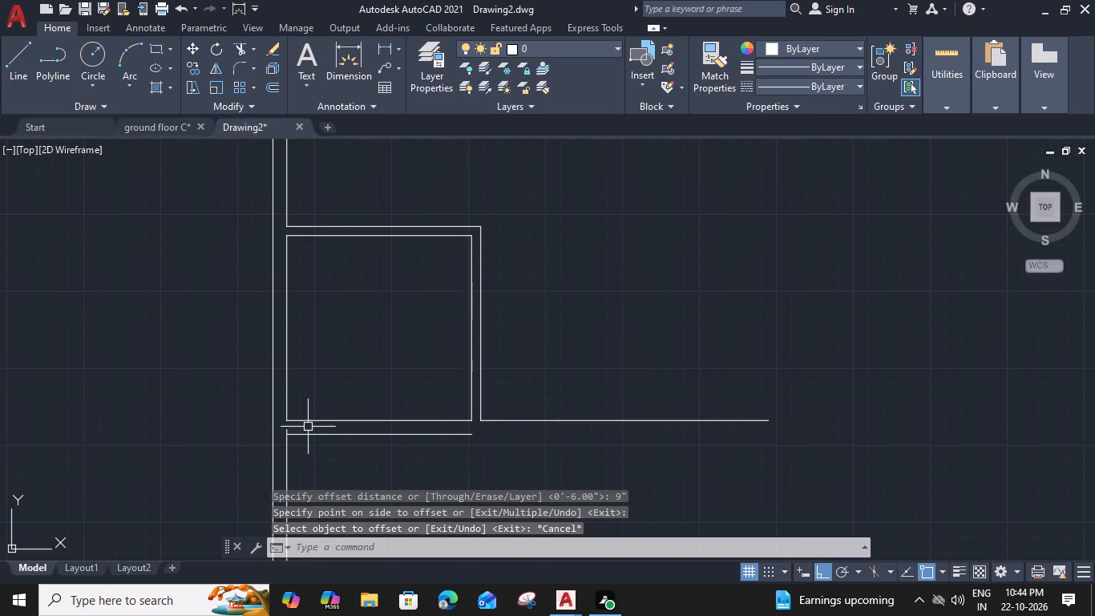
# Trim the stub of the left outer wall's inner face above the new 9" wall line.
pyautogui.write('TR')
pyautogui.press('space')
pyautogui.scroll(1, 297, 427)
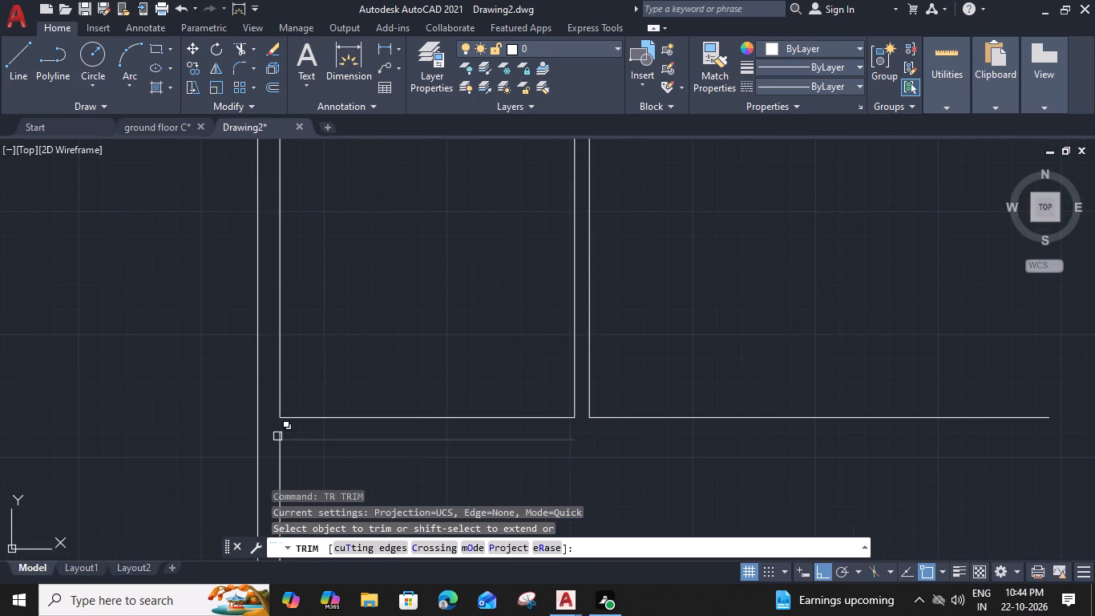
pyautogui.click(278, 435)
pyautogui.press('Escape')
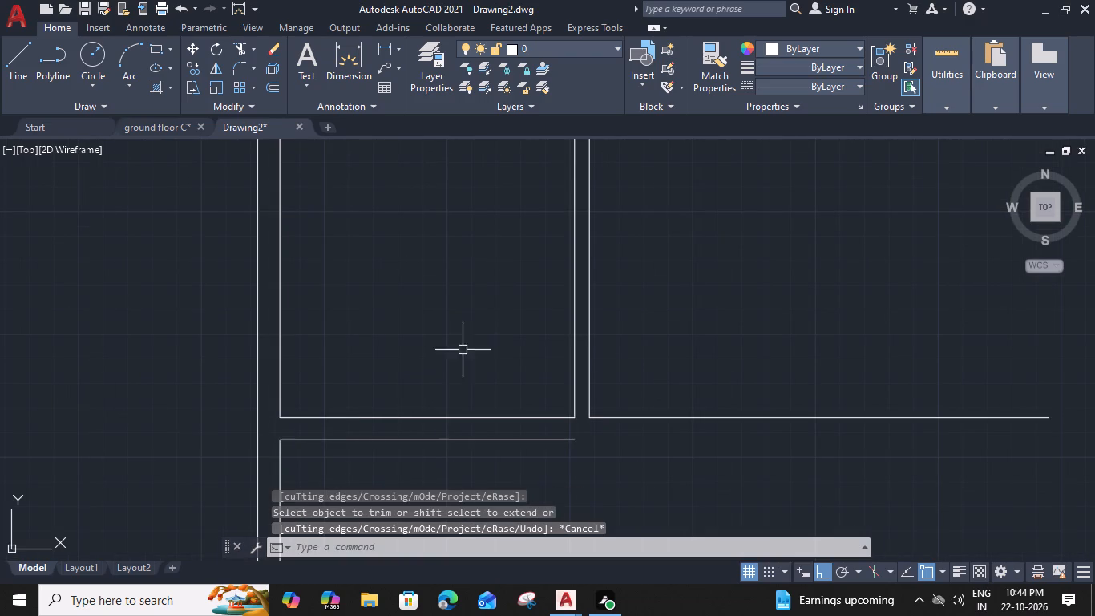
# Extend both faces of the right outer wall down to the line of the room's bottom wall.
pyautogui.scroll(-2, 470, 345)
pyautogui.moveTo(624, 252); pyautogui.dragTo(538, 336, button='middle')
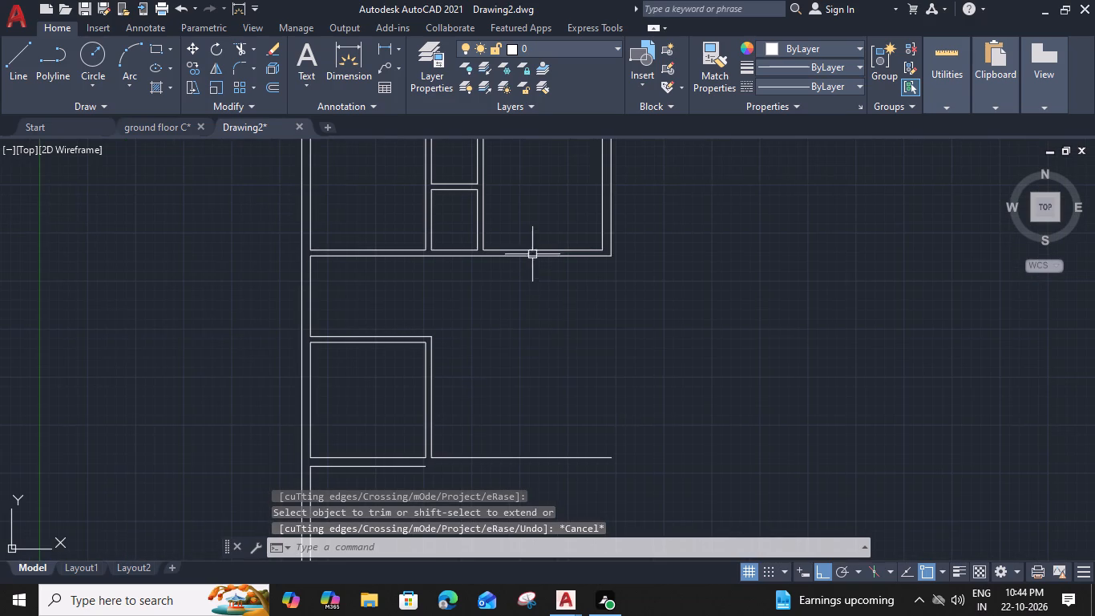
pyautogui.moveTo(586, 356); pyautogui.dragTo(554, 342, button='middle')
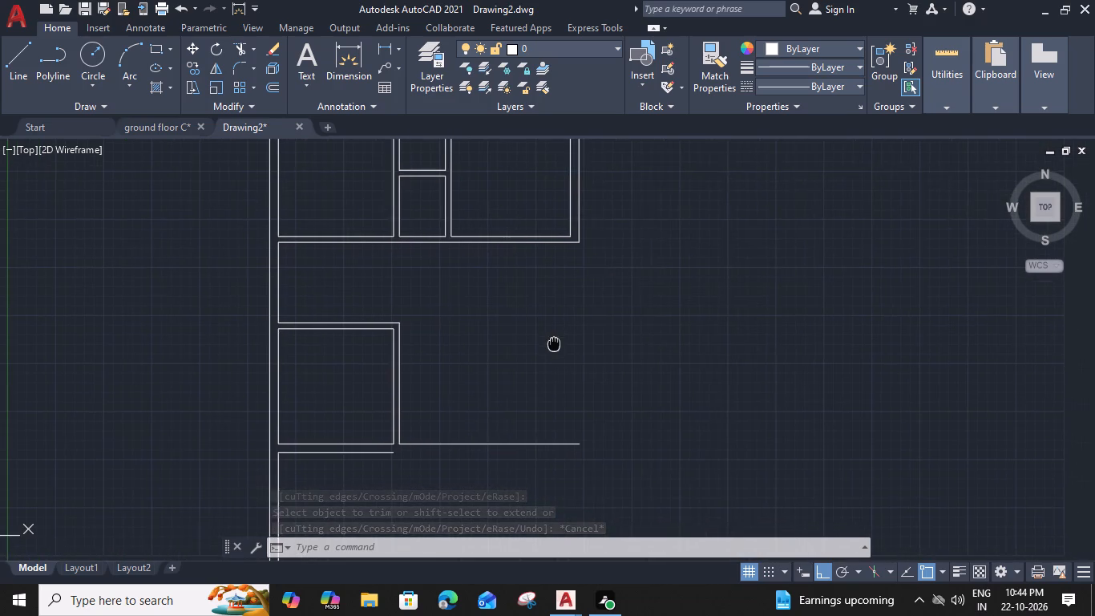
pyautogui.write('EX')
pyautogui.press('space')
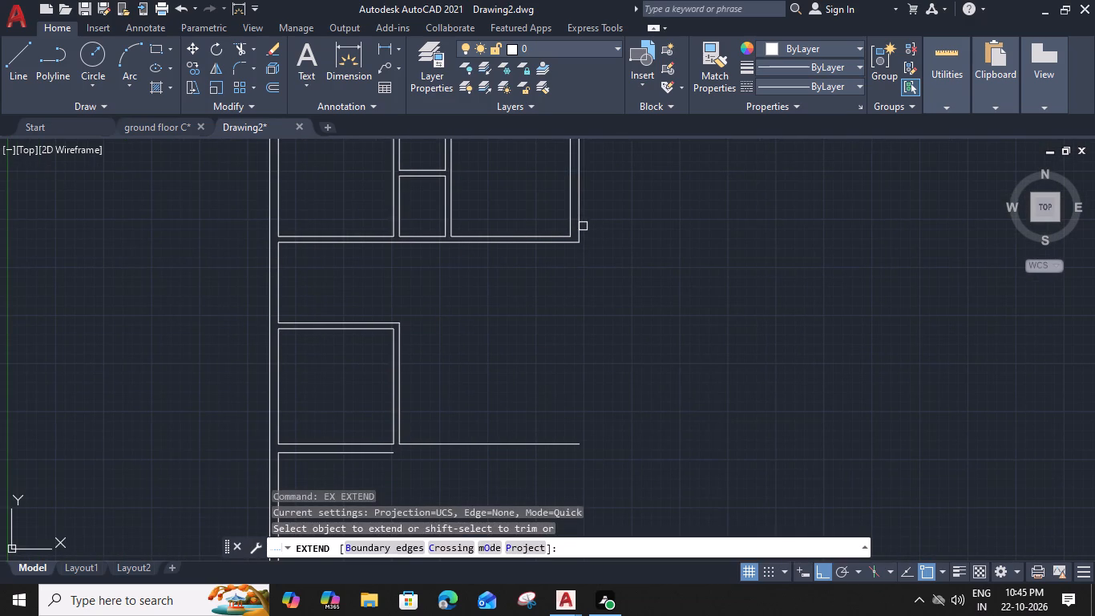
pyautogui.click(580, 226)
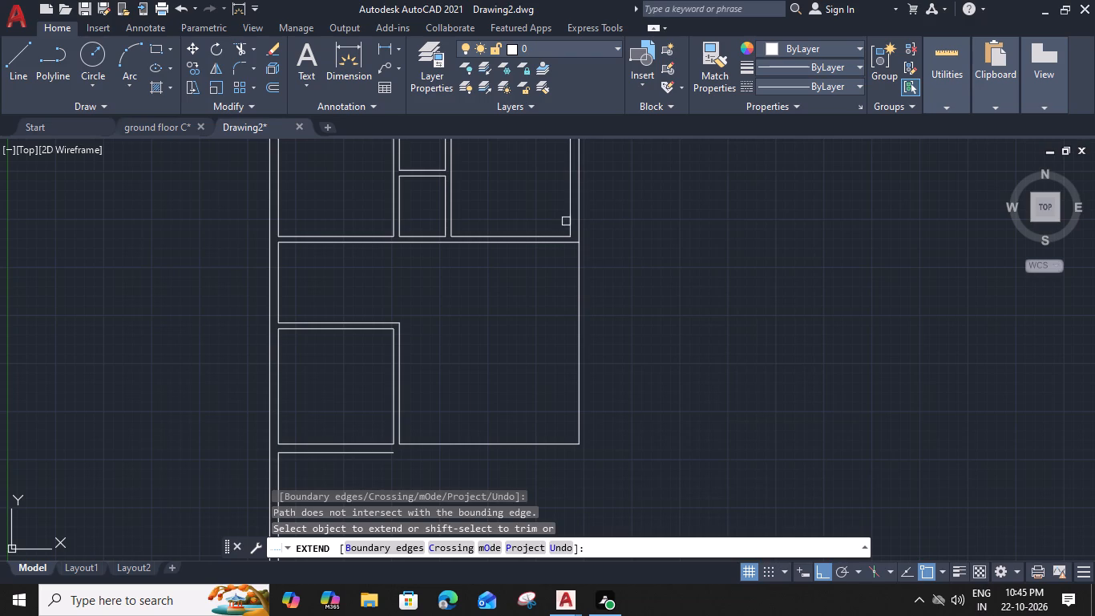
pyautogui.click(571, 223)
pyautogui.click(571, 225)
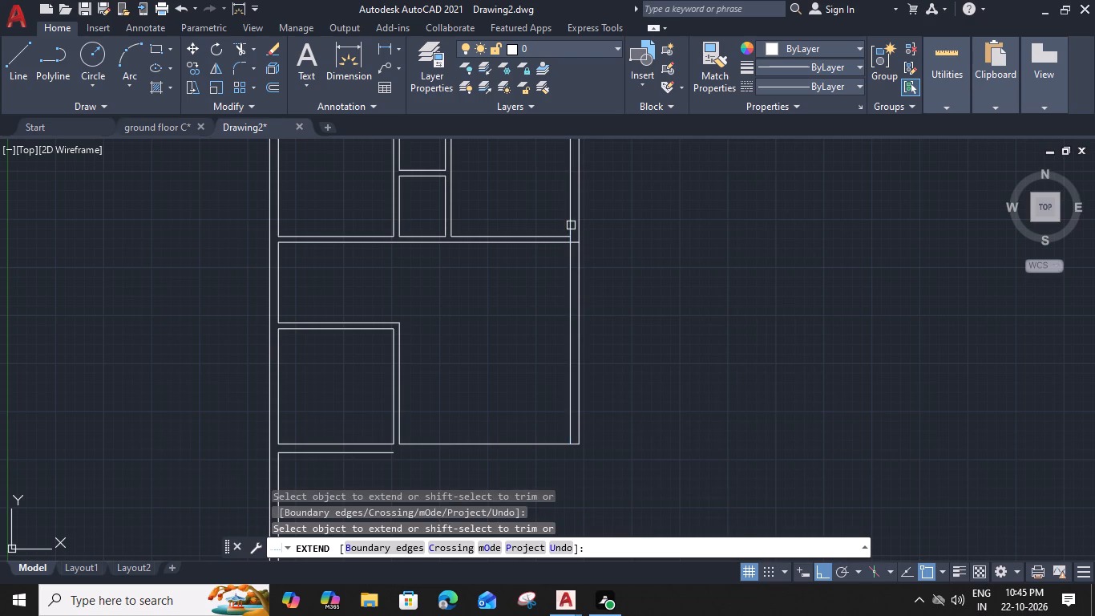
# Trim the inner face and the partition's line end where the extended right outer wall meets the upper partition.
pyautogui.scroll(3, 568, 237)
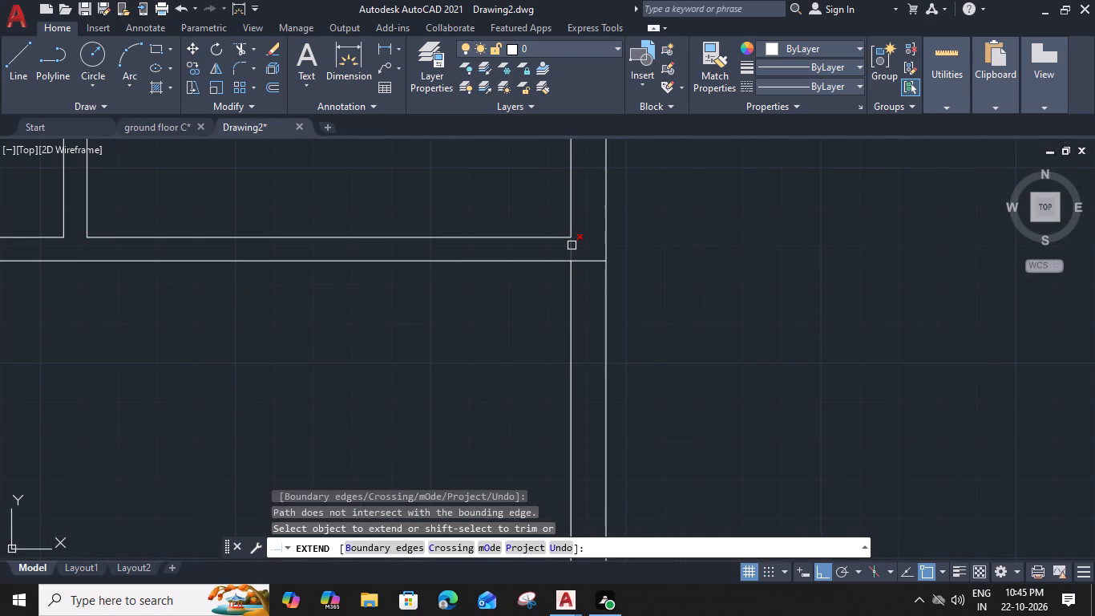
pyautogui.keyDown('shift'); pyautogui.click(572, 245); pyautogui.keyUp('shift')
pyautogui.scroll(-2, 572, 247)
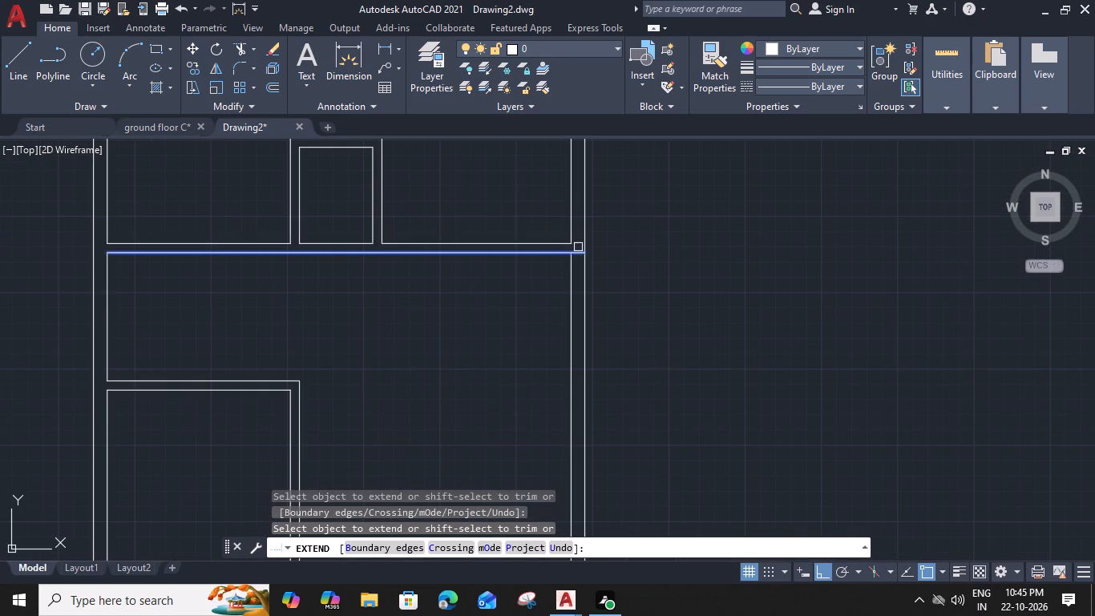
pyautogui.keyDown('shift'); pyautogui.click(578, 249); pyautogui.keyUp('shift')
pyautogui.press('Escape')
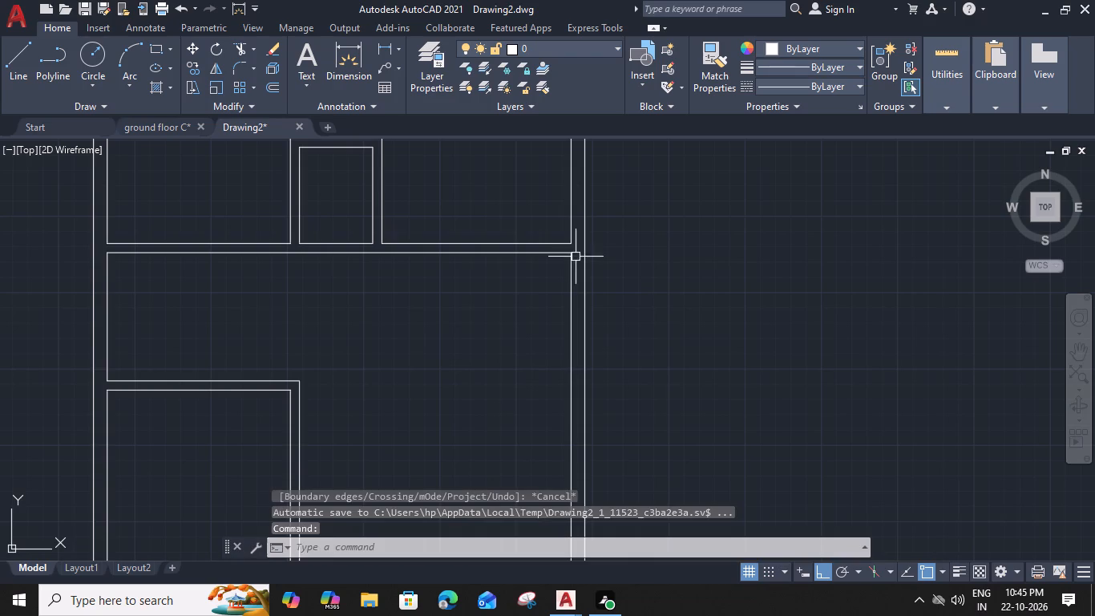
# Measure the dimensions of the L-shaped space beside the 10' by 10' room.
pyautogui.scroll(-1, 555, 382)
pyautogui.moveTo(552, 360); pyautogui.dragTo(552, 277, button='middle')
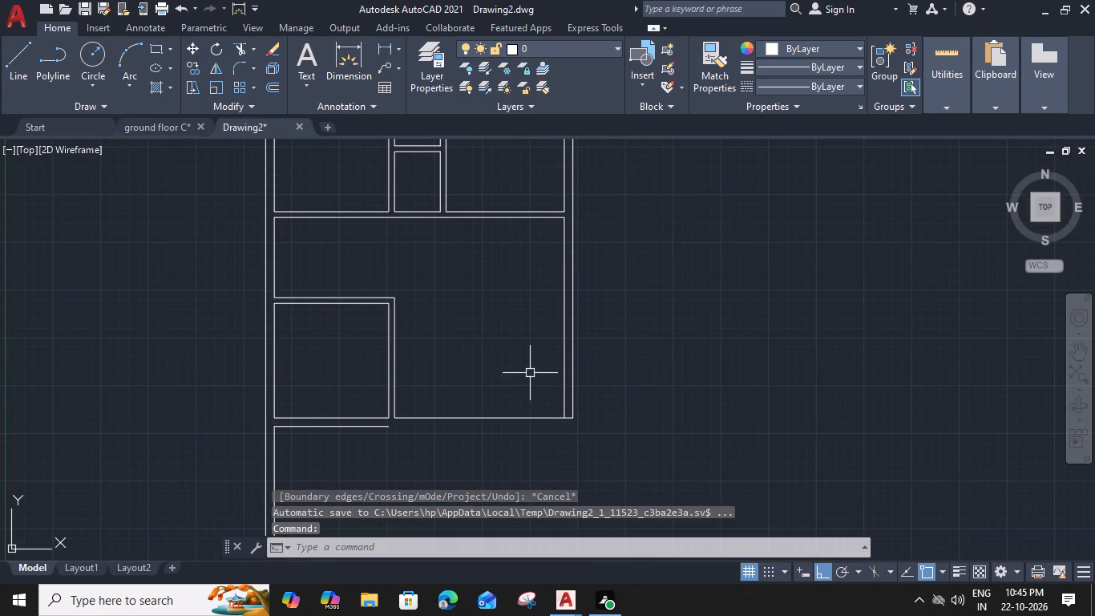
pyautogui.press('m')
pyautogui.press('e')
pyautogui.press('a')
pyautogui.press('space')
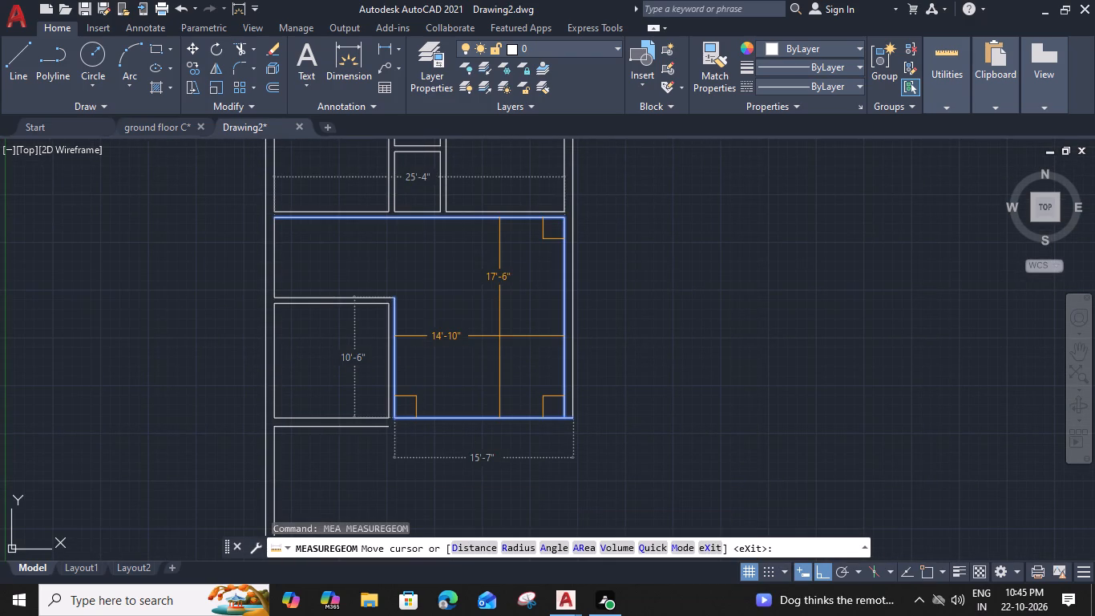
pyautogui.press('Escape')
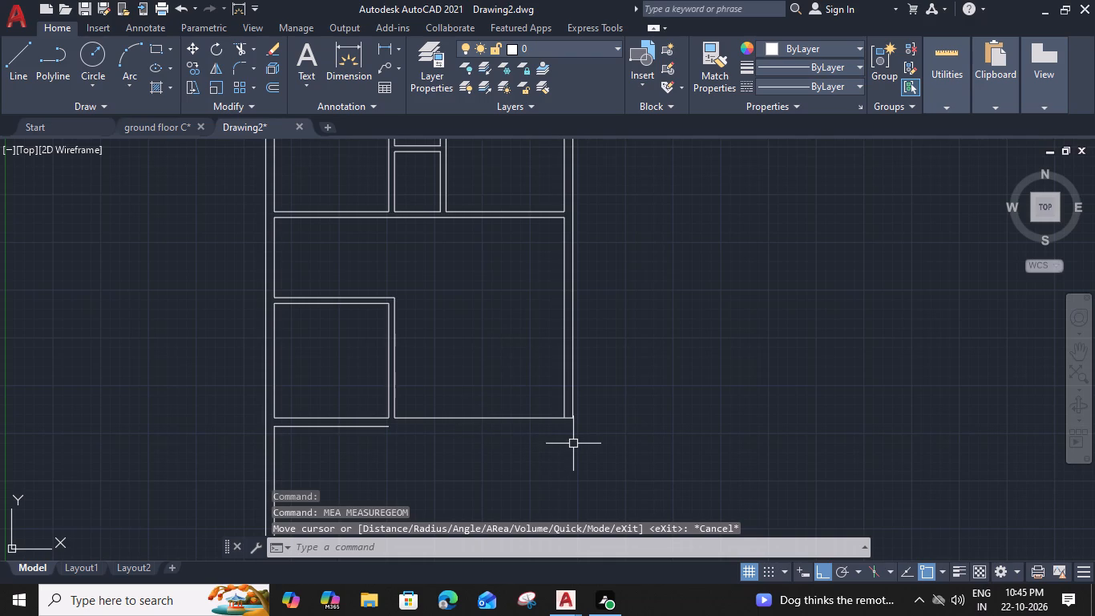
pyautogui.moveTo(468, 442); pyautogui.dragTo(499, 384, button='middle')
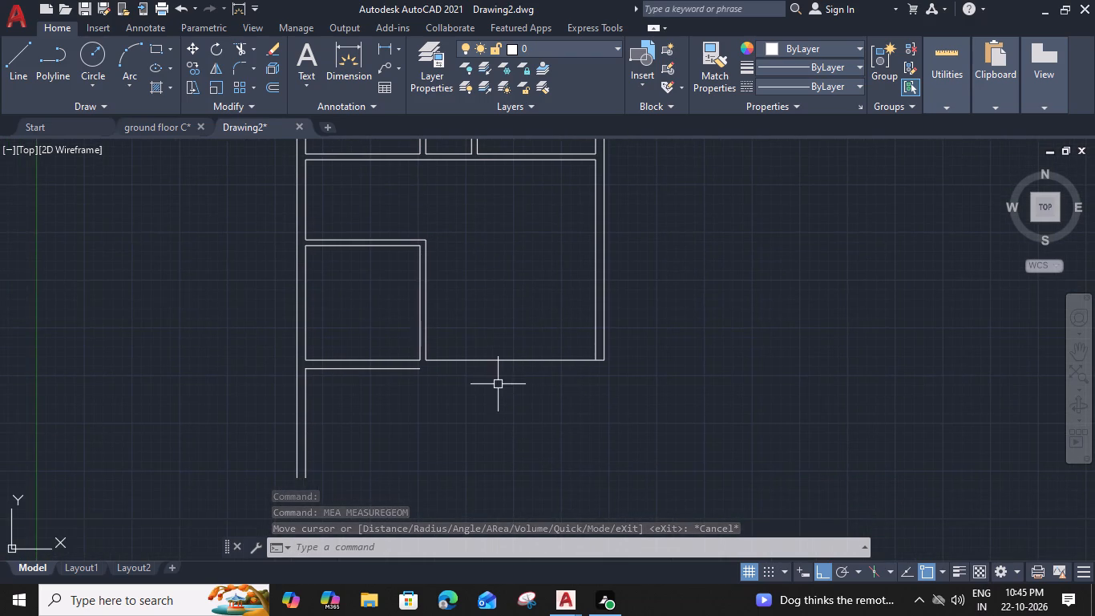
# Offset the left outer wall's inner face 2' to the right below the 10' by 10' room.
pyautogui.scroll(1, 305, 399)
pyautogui.moveTo(312, 392); pyautogui.dragTo(339, 320, button='middle')
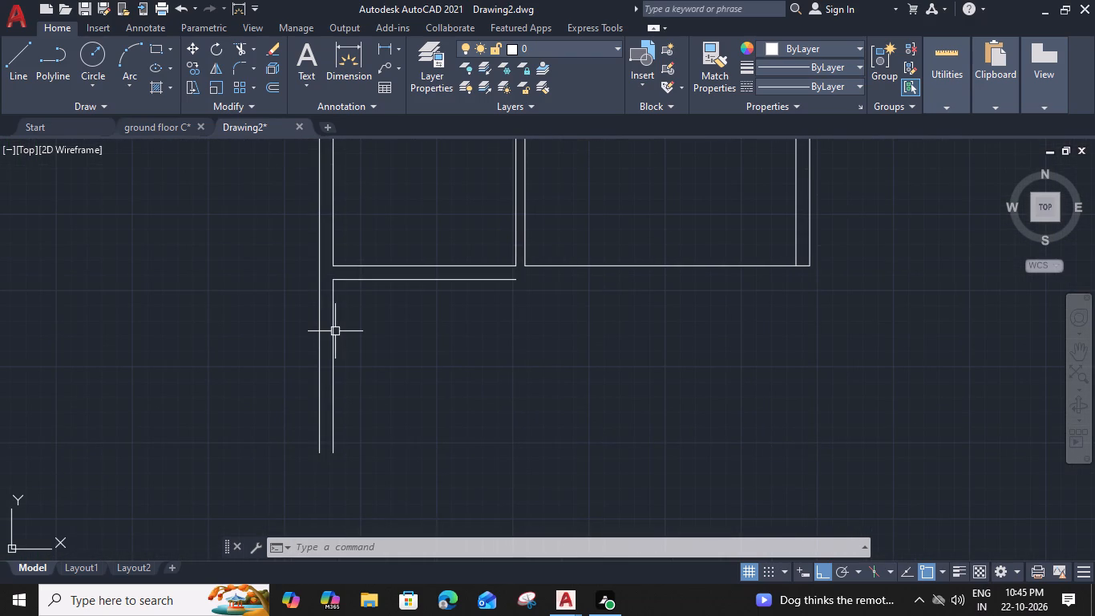
pyautogui.click(332, 331)
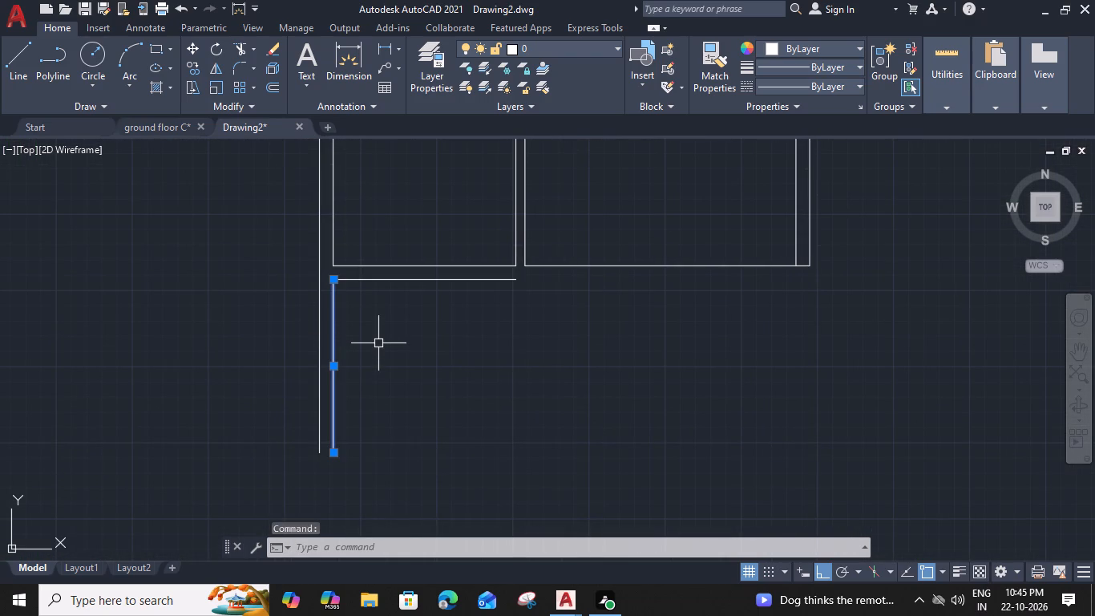
pyautogui.press('o')
pyautogui.press('space')
pyautogui.press('2')
pyautogui.write("'")
pyautogui.press('space')
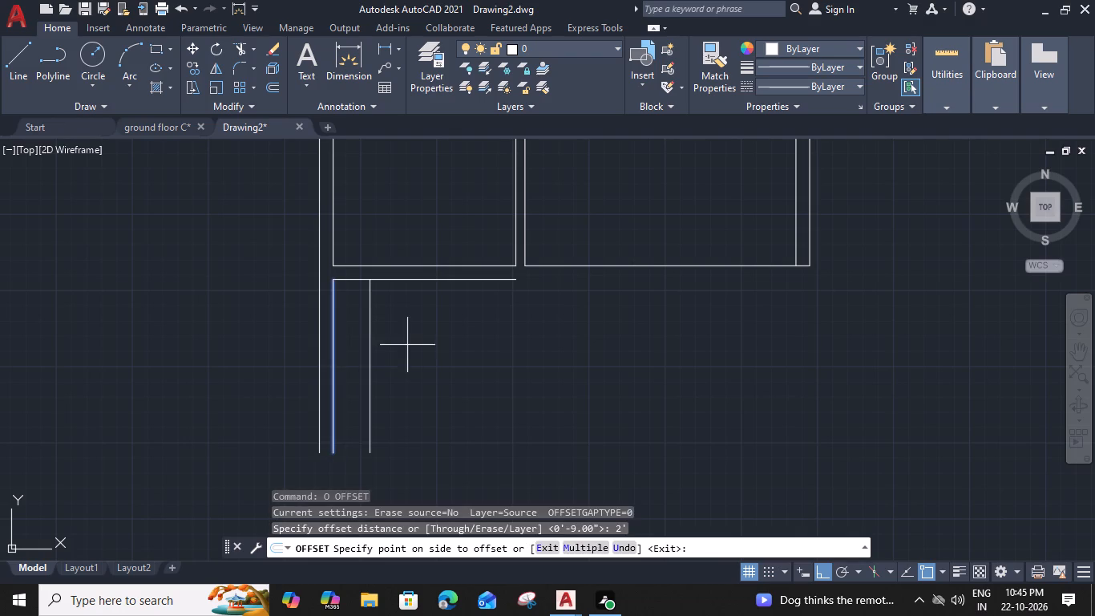
pyautogui.click(425, 345)
pyautogui.press('Escape')
# Offset the new vertical line 9" to the right to form the lower room's left wall.
pyautogui.click(371, 336)
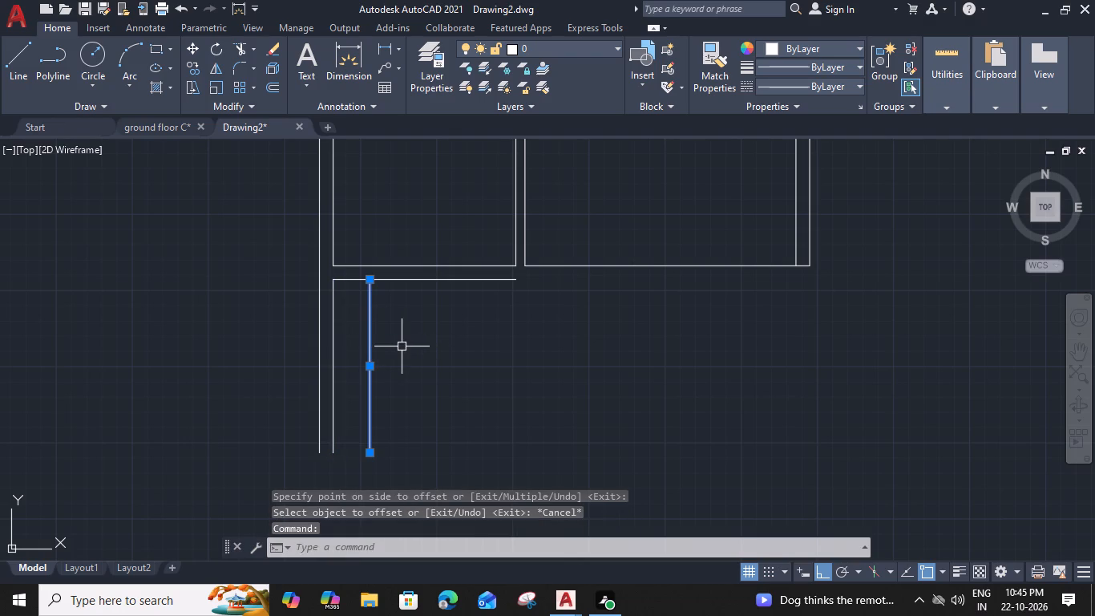
pyautogui.write('O 9"')
pyautogui.press('Return')
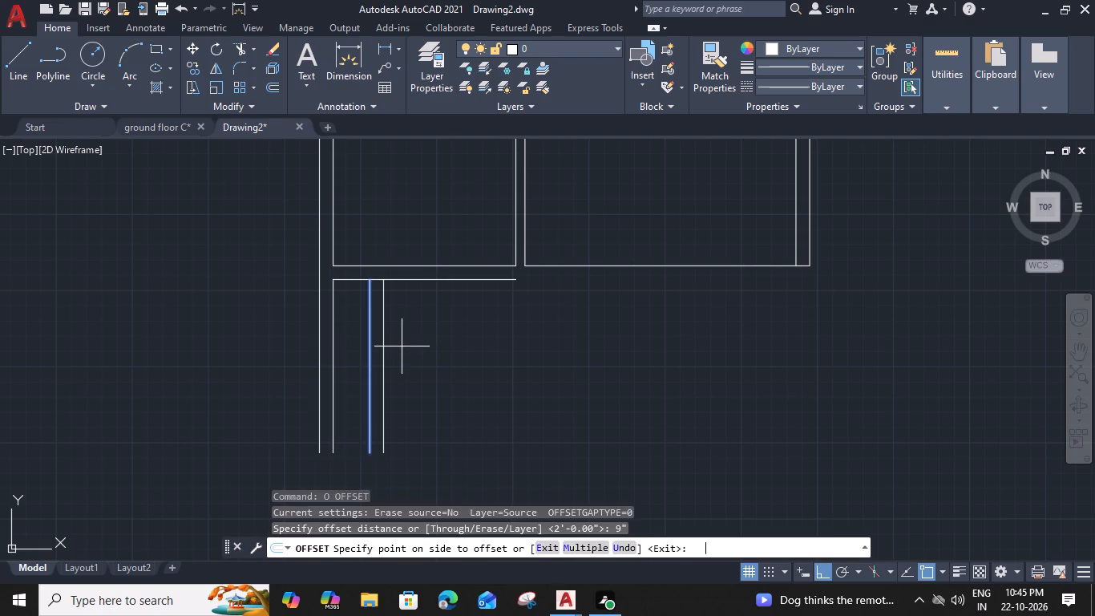
pyautogui.click(422, 352)
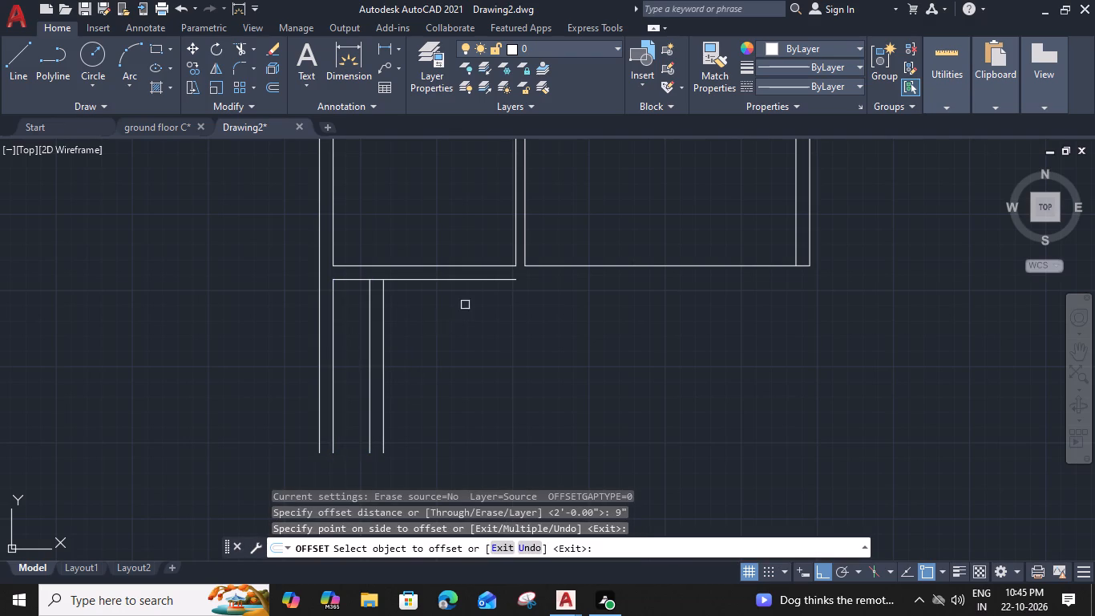
pyautogui.press('Escape')
# Offset the 9" wall line below the 10' by 10' room 8' downward.
pyautogui.click(483, 282)
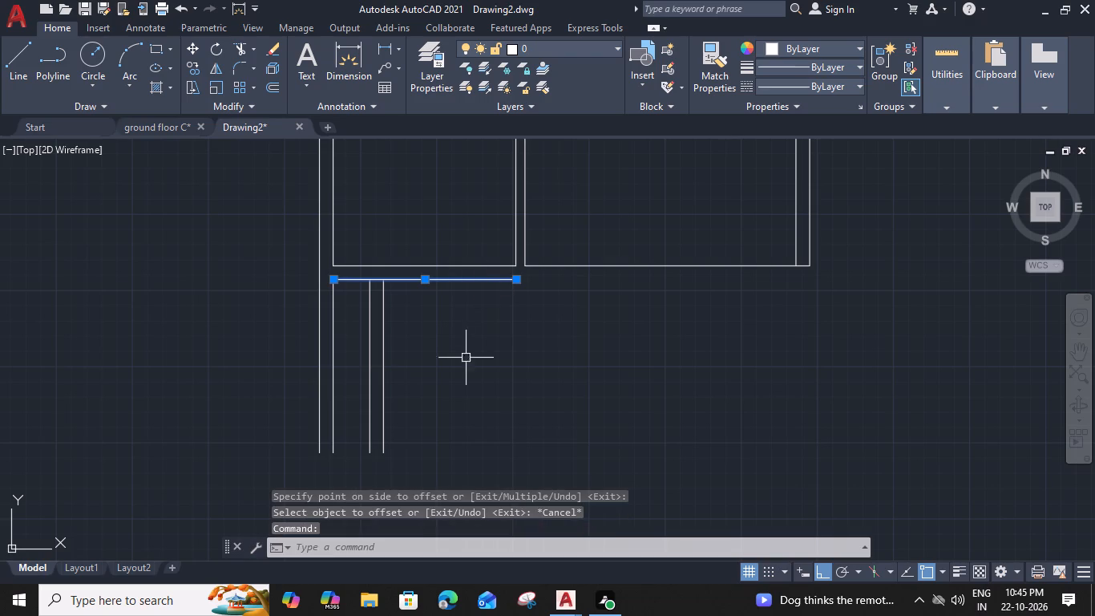
pyautogui.write('O')
pyautogui.press('space')
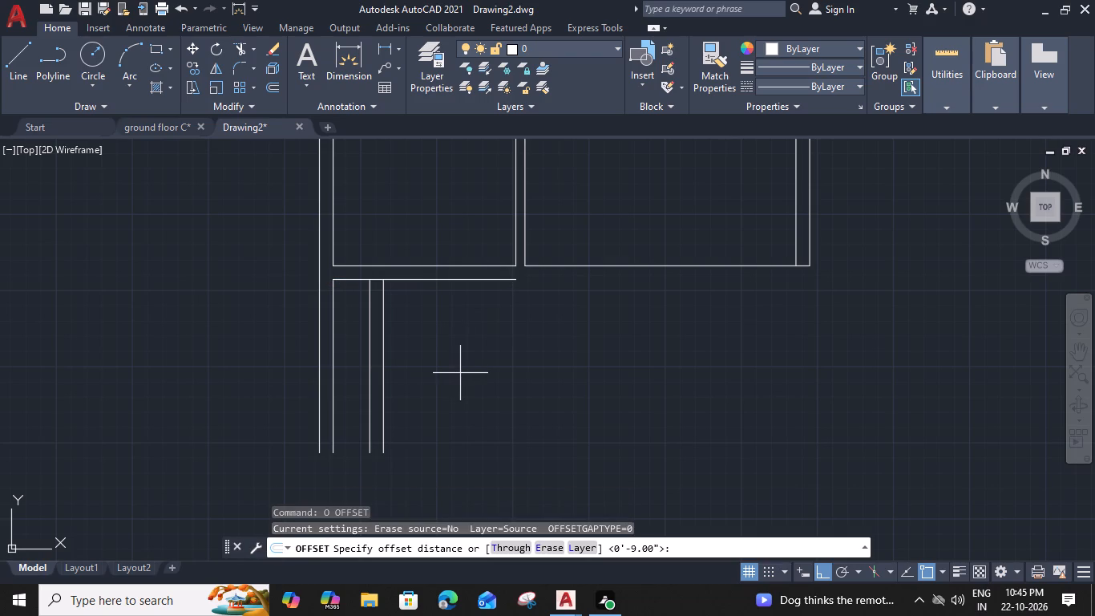
pyautogui.write("8'")
pyautogui.press('space')
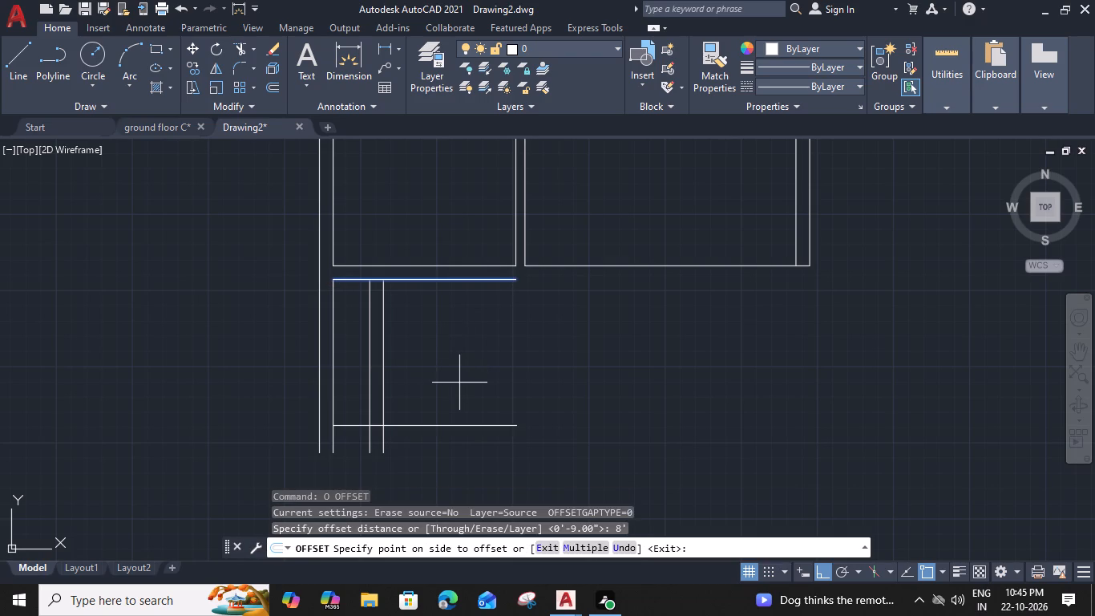
pyautogui.click(459, 384)
pyautogui.press('Escape')
# Trim the new horizontal line between the left outer wall and the lower room's left wall.
pyautogui.write('TR')
pyautogui.press('space')
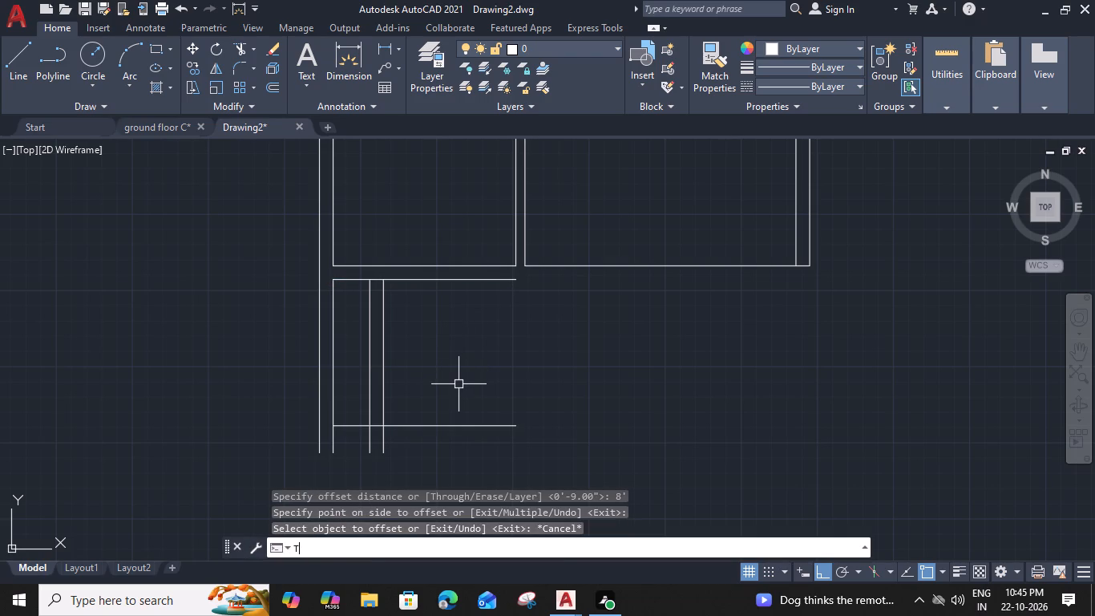
pyautogui.click(356, 422)
pyautogui.click(347, 443)
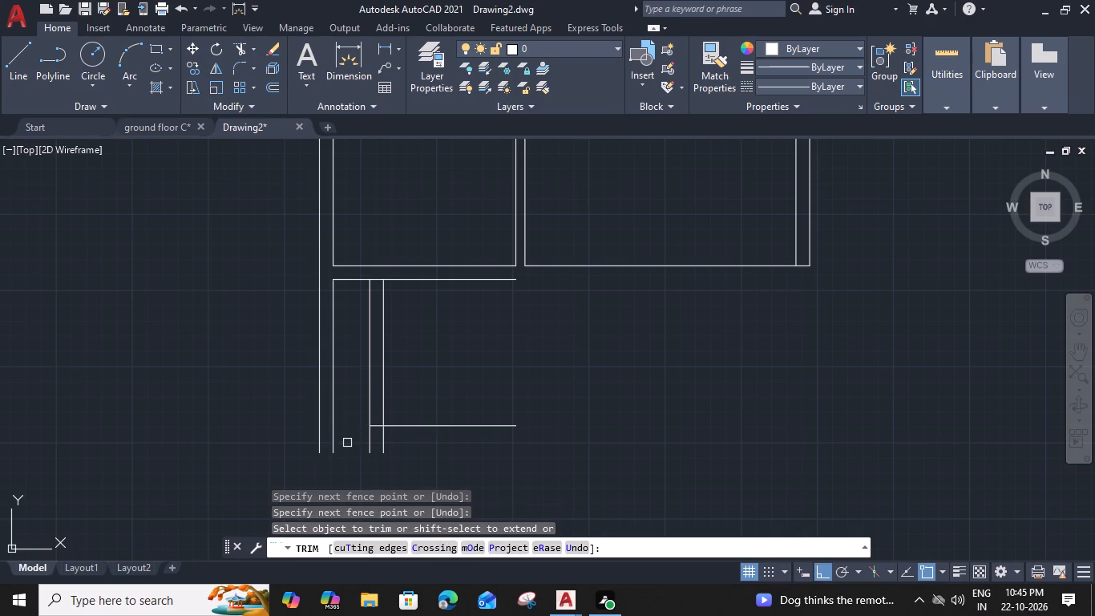
pyautogui.press('Escape')
# Offset the trimmed horizontal line 9" downward to form the lower room's bottom wall.
pyautogui.click(424, 428)
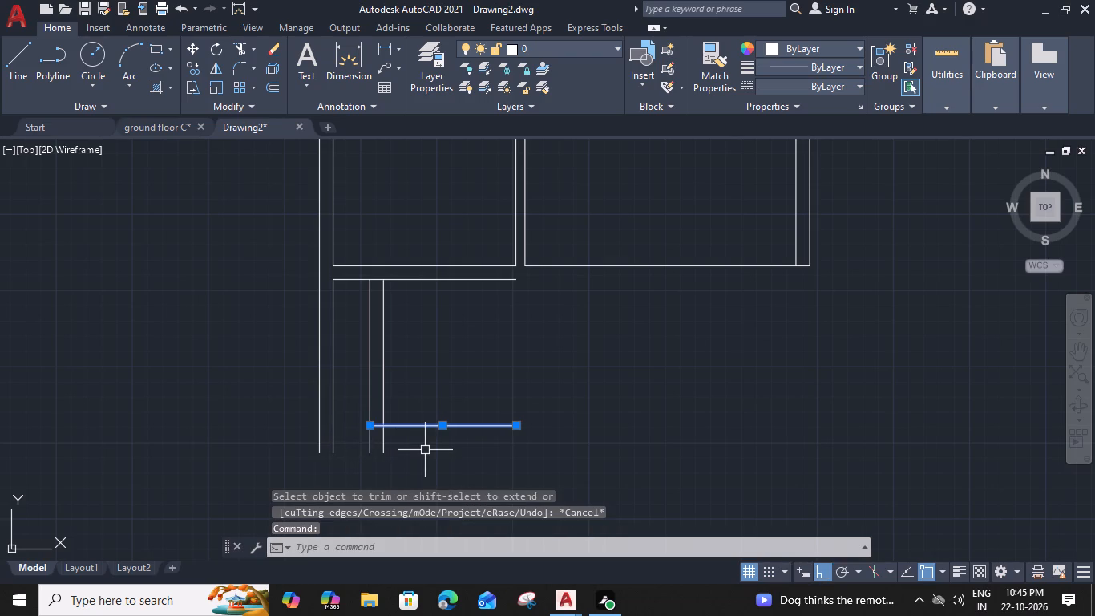
pyautogui.write('O 9')
pyautogui.hotkey('shift', '"')
pyautogui.press('Return')
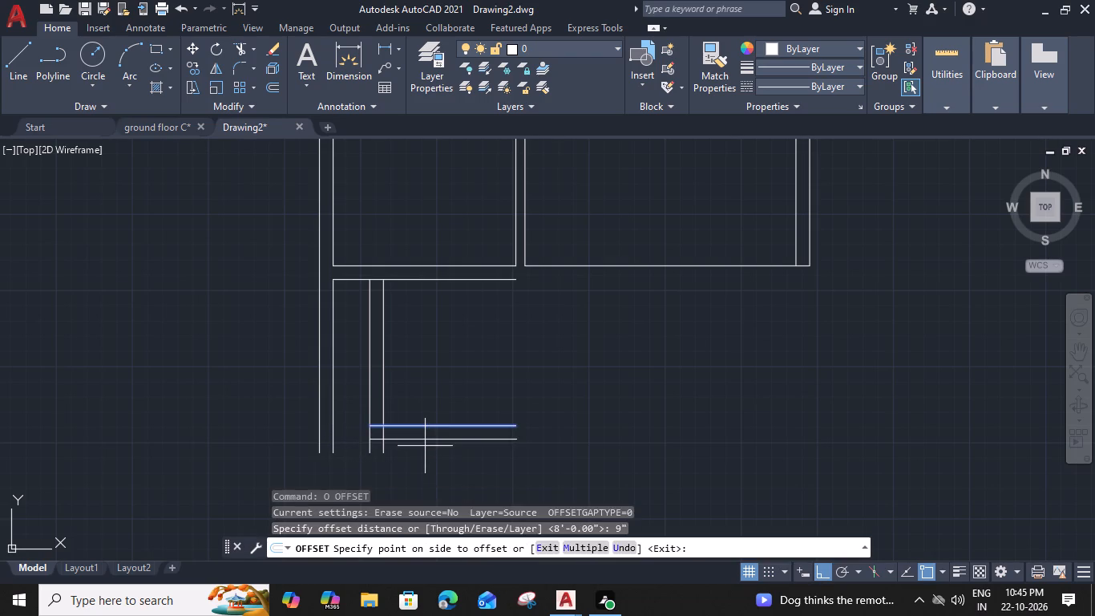
pyautogui.click(426, 457)
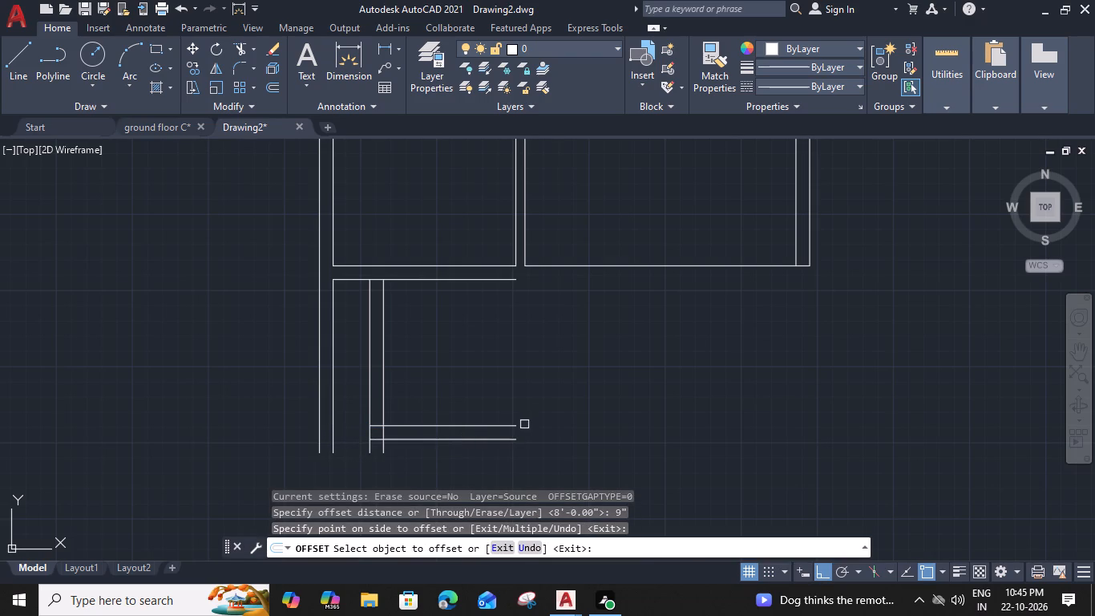
pyautogui.press('Escape')
# Offset the inner face of the lower room's left wall 10' to the right.
pyautogui.moveTo(580, 399); pyautogui.dragTo(531, 375, button='middle')
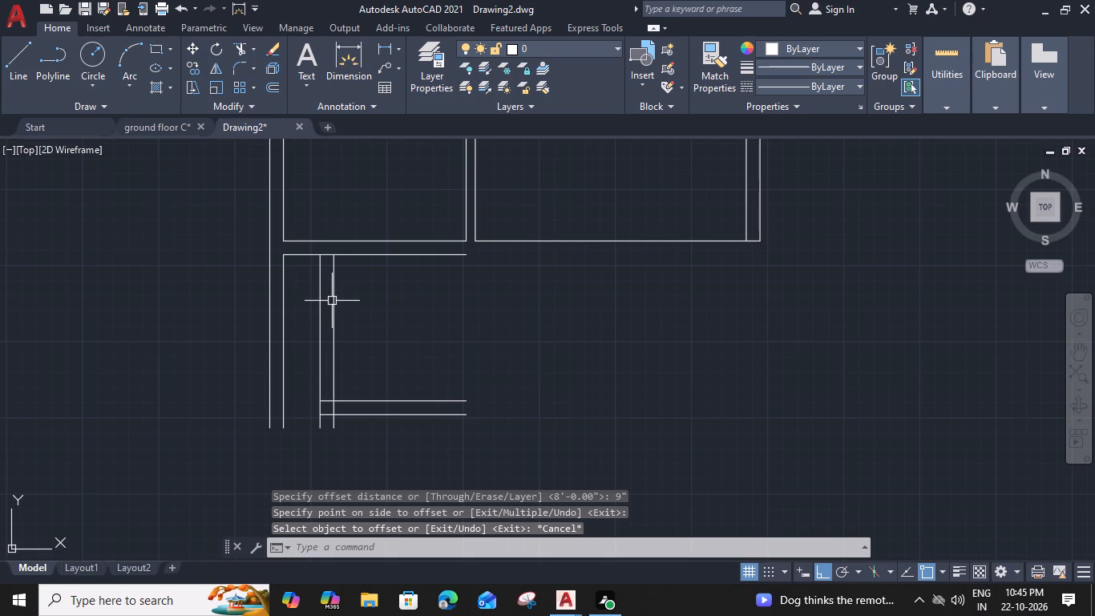
pyautogui.click(335, 301)
pyautogui.press('o')
pyautogui.press('space')
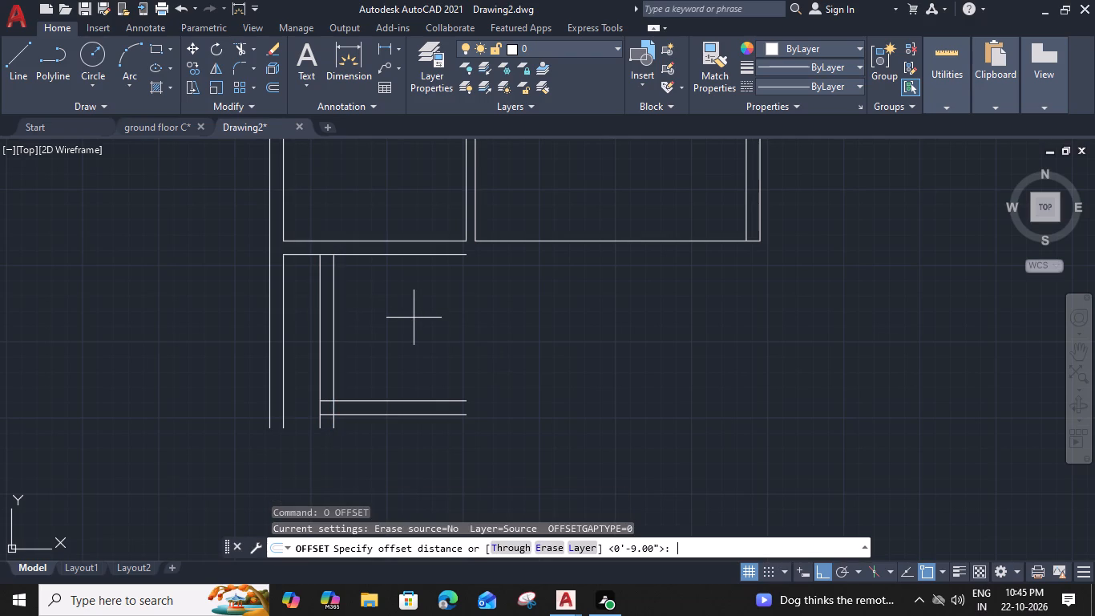
pyautogui.write('10')
pyautogui.write("'")
pyautogui.press('space')
pyautogui.click(472, 329)
pyautogui.press('Escape')
# Offset the new vertical line 9" to the right to form the lower room's right wall.
pyautogui.moveTo(480, 340); pyautogui.dragTo(437, 319, button='middle')
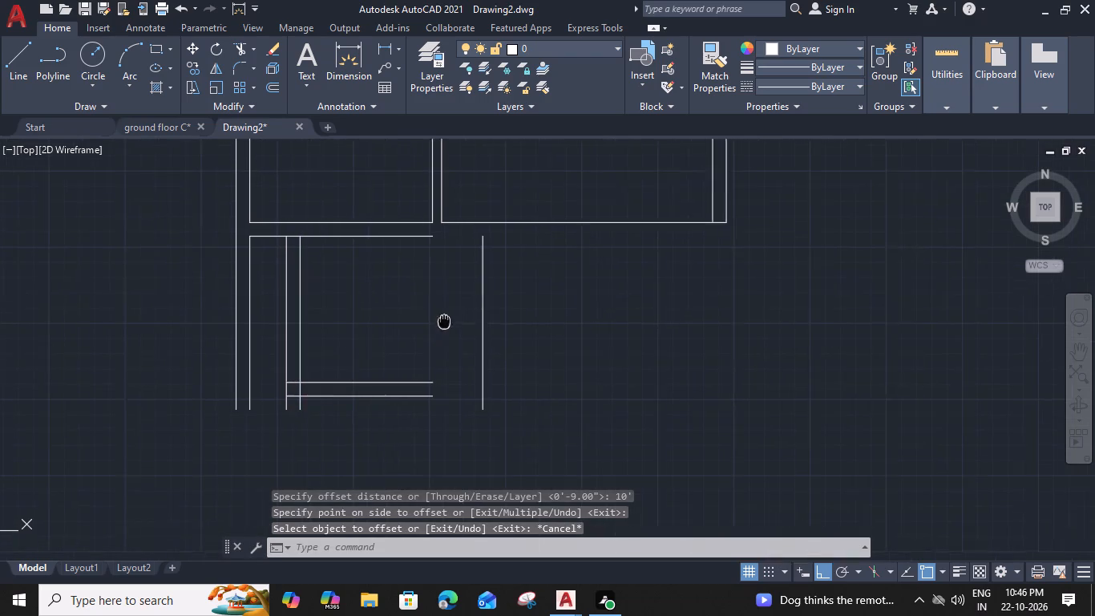
pyautogui.moveTo(437, 319); pyautogui.dragTo(423, 319, button='middle')
pyautogui.click(460, 317)
pyautogui.write('O 9"')
pyautogui.press('Return')
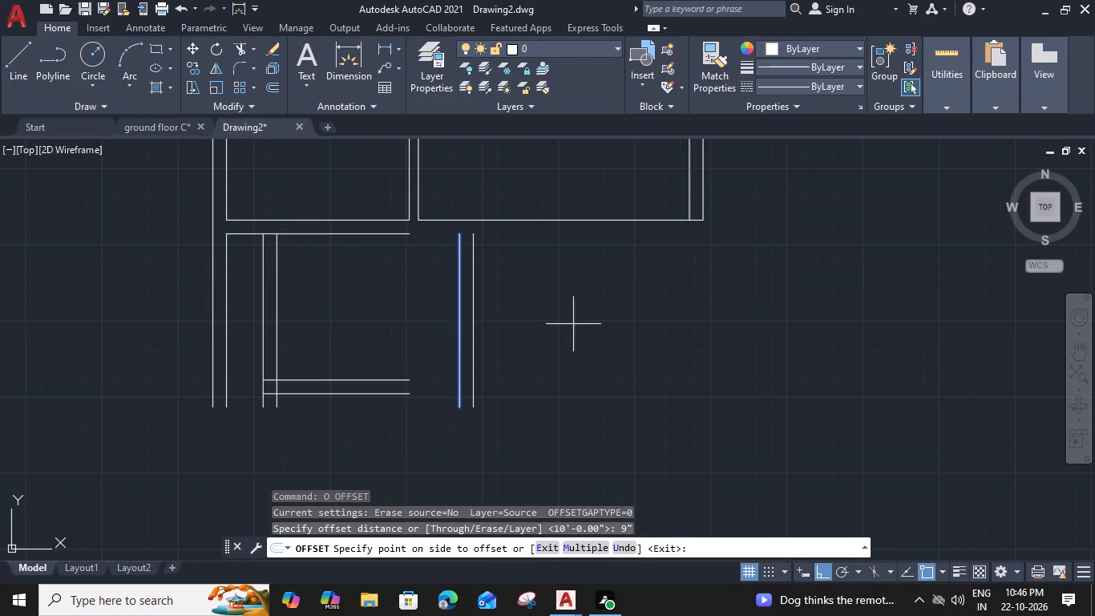
pyautogui.click(573, 324)
pyautogui.press('Escape')
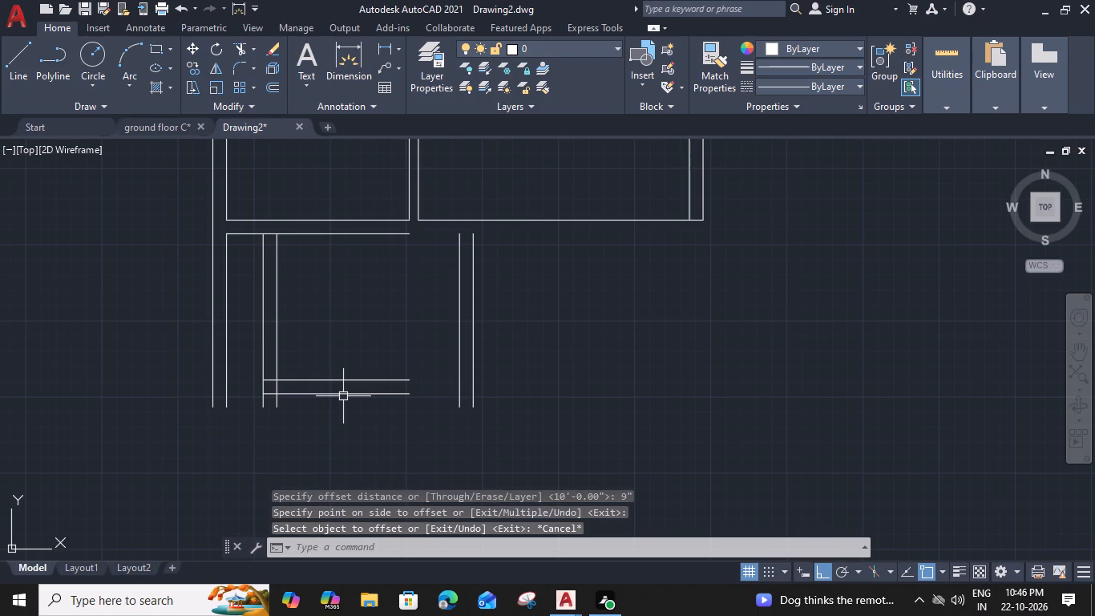
# Offset the outer face of the lower room's bottom wall 2' downward.
pyautogui.moveTo(390, 415); pyautogui.dragTo(389, 377, button='middle')
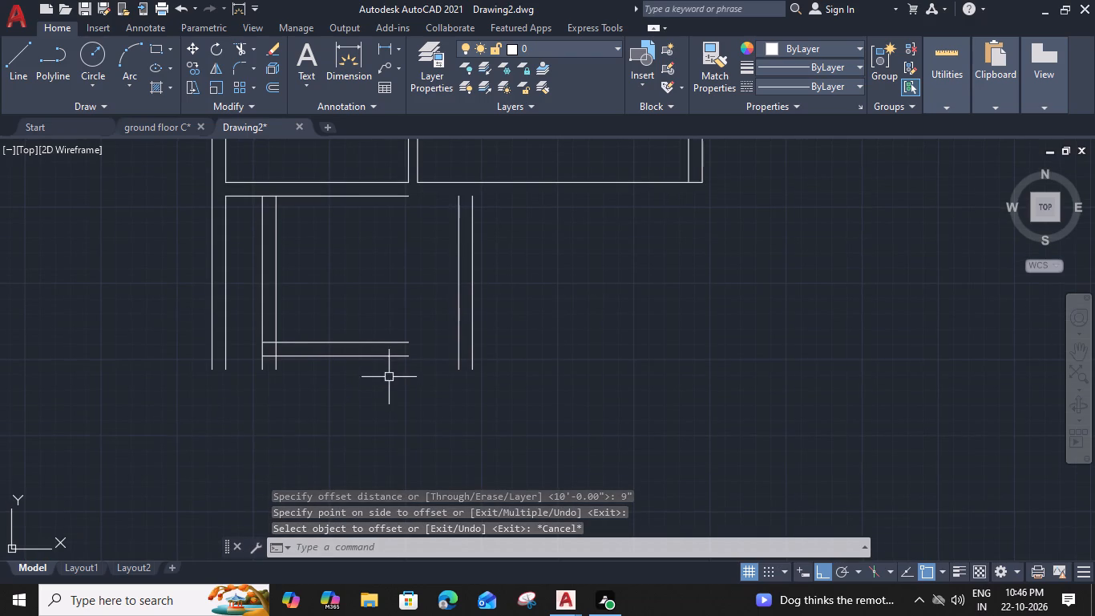
pyautogui.click(390, 356)
pyautogui.press('o')
pyautogui.press('space')
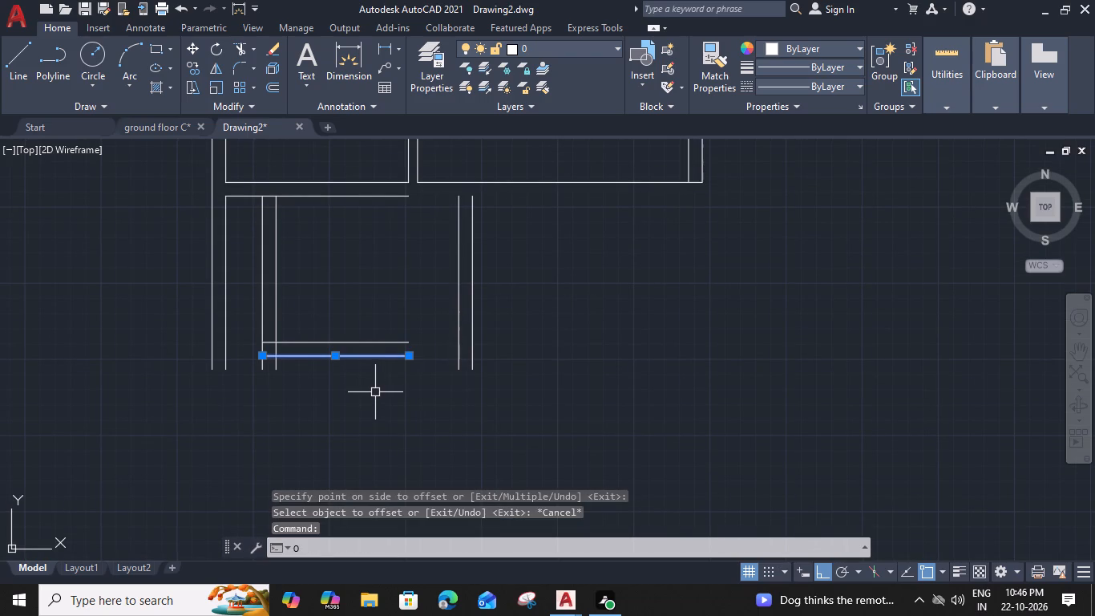
pyautogui.press('2')
pyautogui.write("'")
pyautogui.press('space')
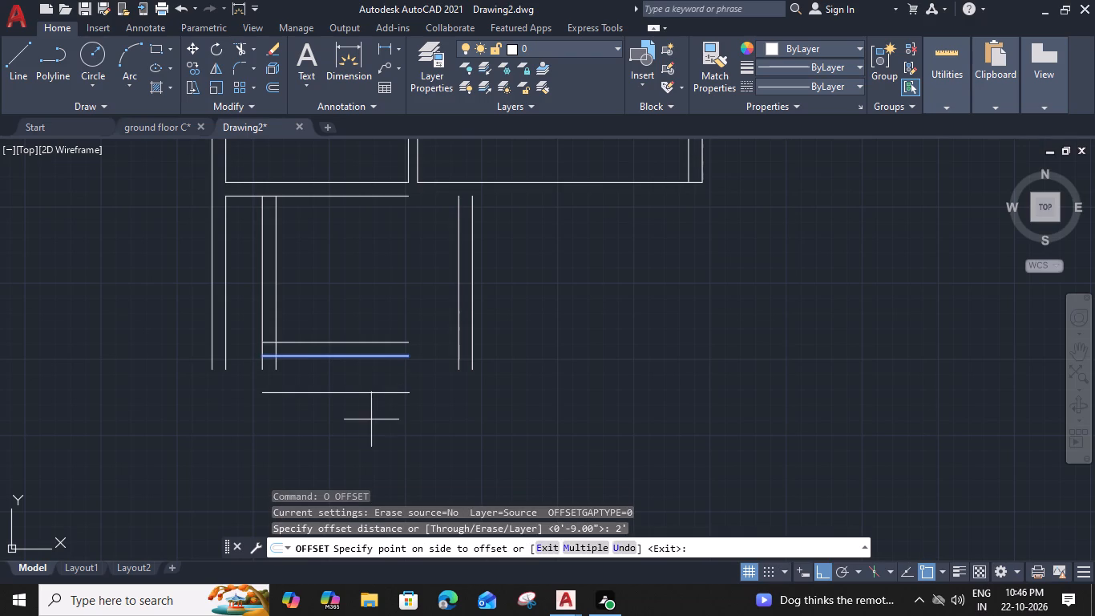
pyautogui.click(371, 419)
pyautogui.press('Escape')
# Offset the new lowest line 6" downward for the outer face of the bottom outer wall.
pyautogui.click(307, 391)
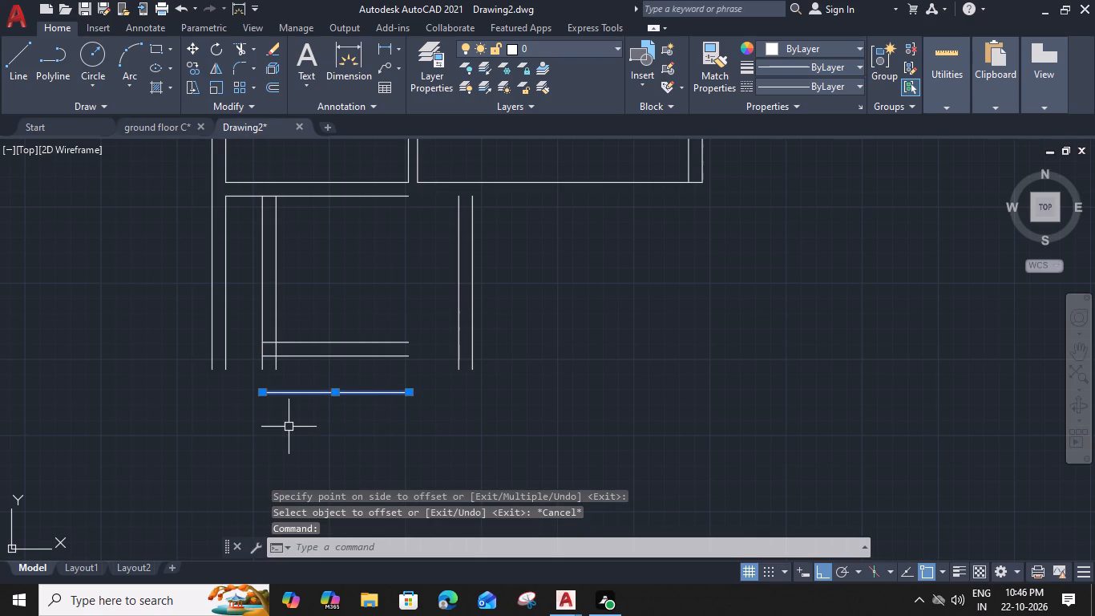
pyautogui.press('o')
pyautogui.press('space')
pyautogui.write('6"')
pyautogui.press('Return')
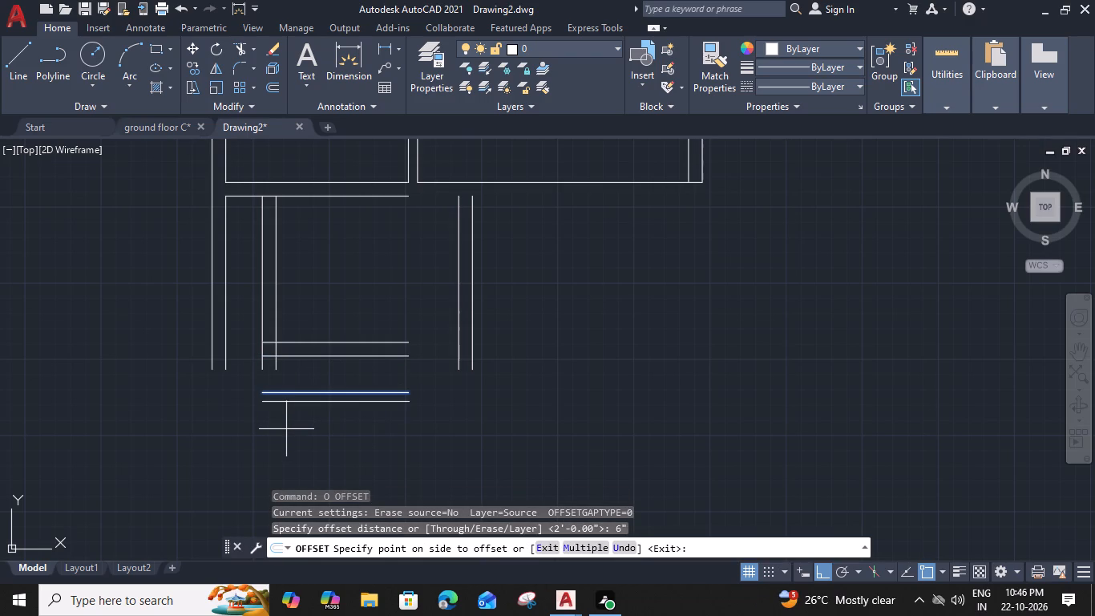
pyautogui.click(286, 429)
pyautogui.press('Escape')
# Fillet the two bottom outer wall lines with the matching faces of the left outer wall to close the corner.
pyautogui.write('F M')
pyautogui.press('space')
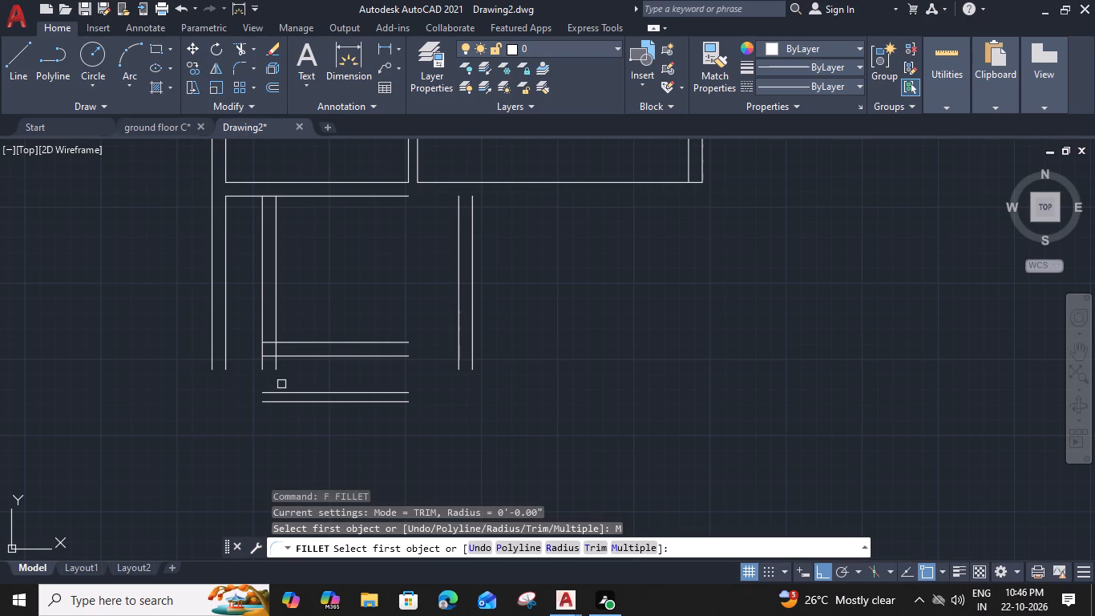
pyautogui.click(279, 391)
pyautogui.click(227, 359)
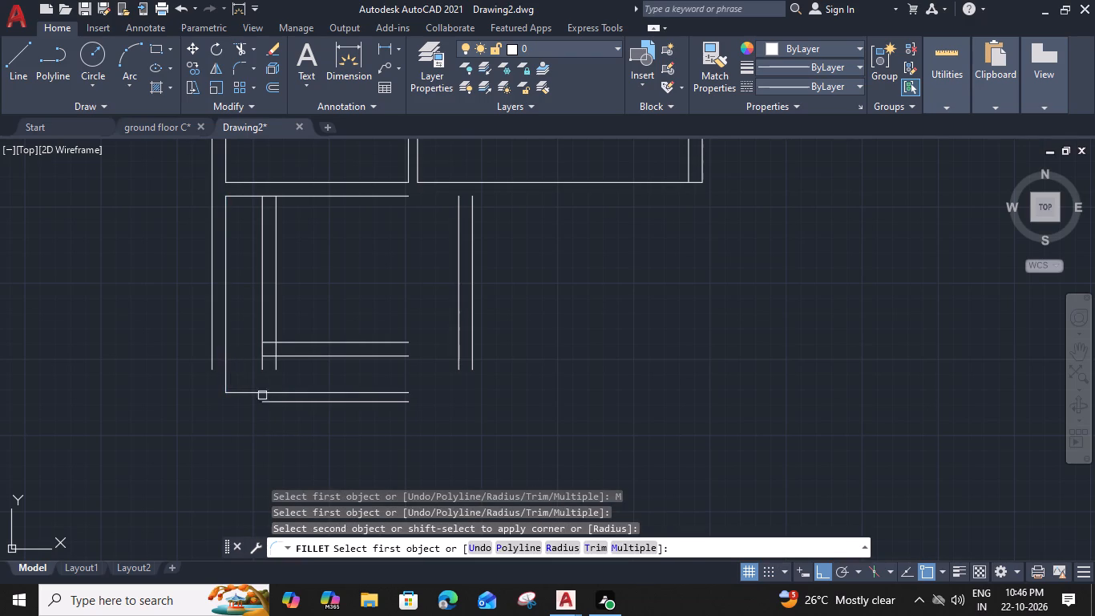
pyautogui.click(273, 399)
pyautogui.click(210, 367)
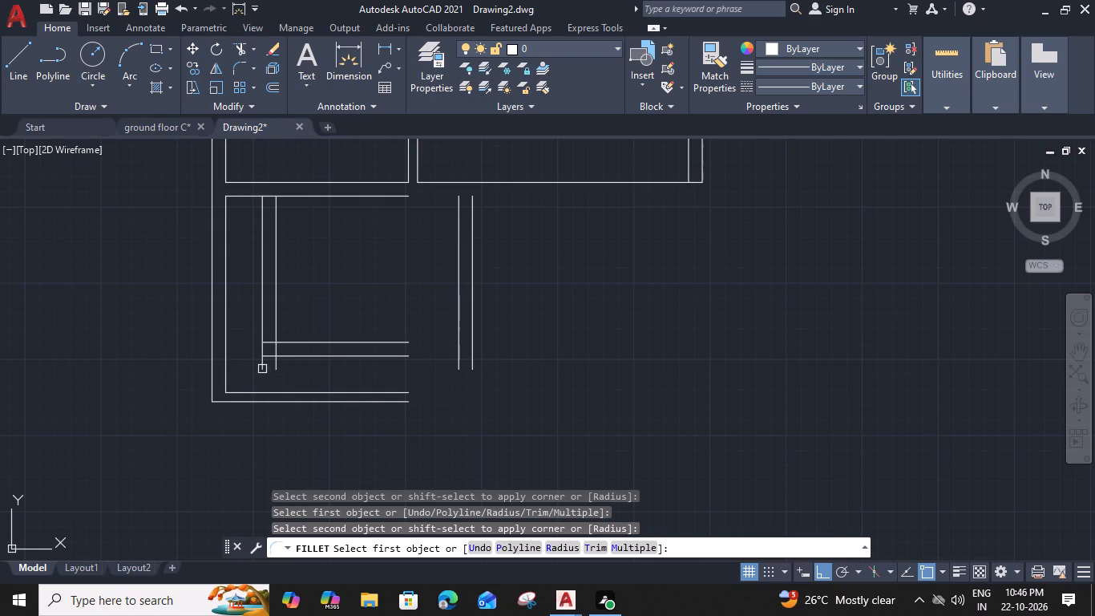
# Fillet the two bottom outer wall lines with the matching faces of the right outer wall to close the corner.
pyautogui.moveTo(571, 355); pyautogui.dragTo(580, 358, button='middle')
pyautogui.moveTo(580, 358); pyautogui.dragTo(483, 361, button='middle')
pyautogui.click(311, 411)
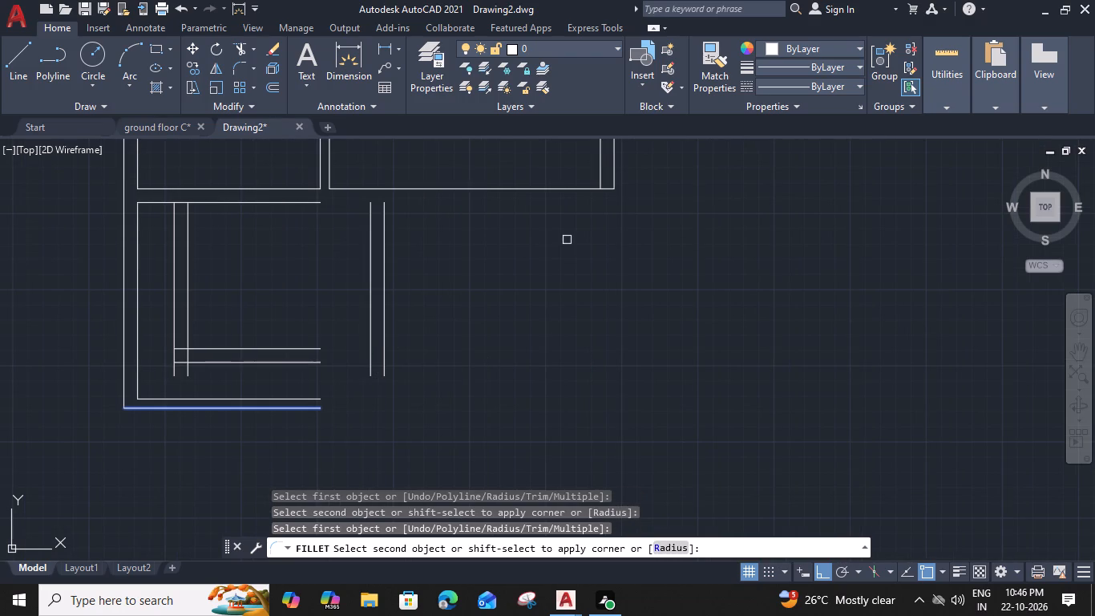
pyautogui.click(615, 174)
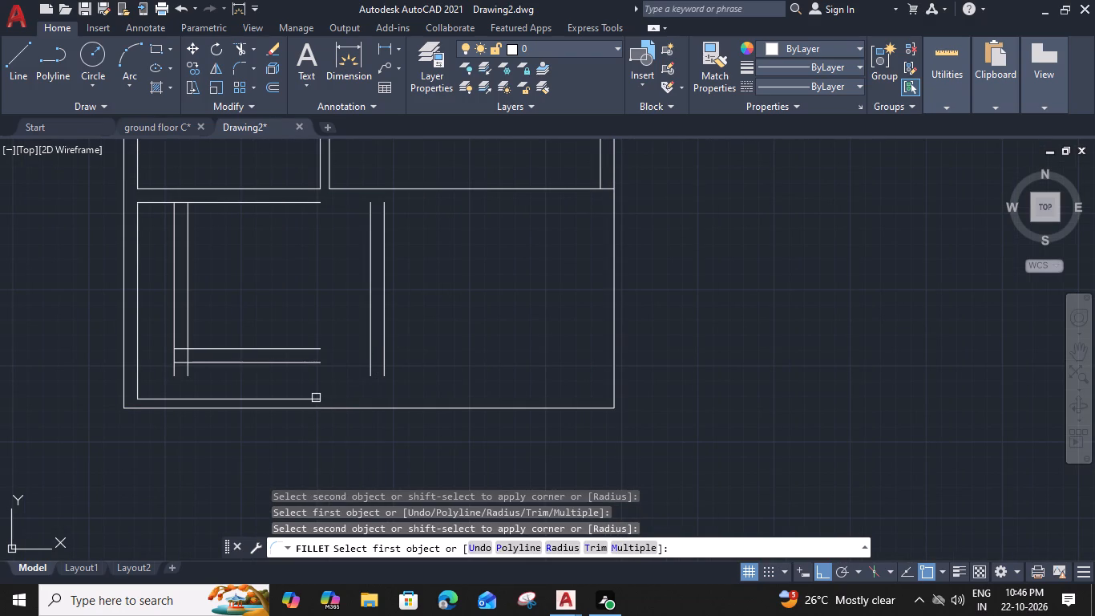
pyautogui.click(316, 398)
pyautogui.click(600, 168)
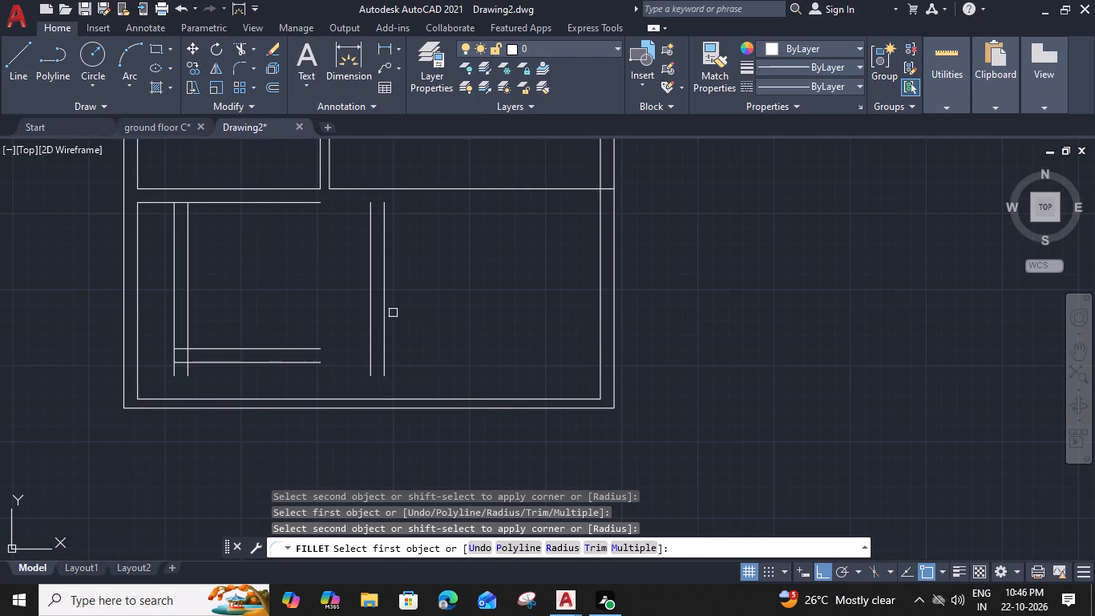
pyautogui.moveTo(429, 298); pyautogui.dragTo(553, 294, button='middle')
pyautogui.press('Escape')
# Extend the lower room's top wall line across both faces of its right wall.
pyautogui.moveTo(549, 252); pyautogui.dragTo(560, 315, button='middle')
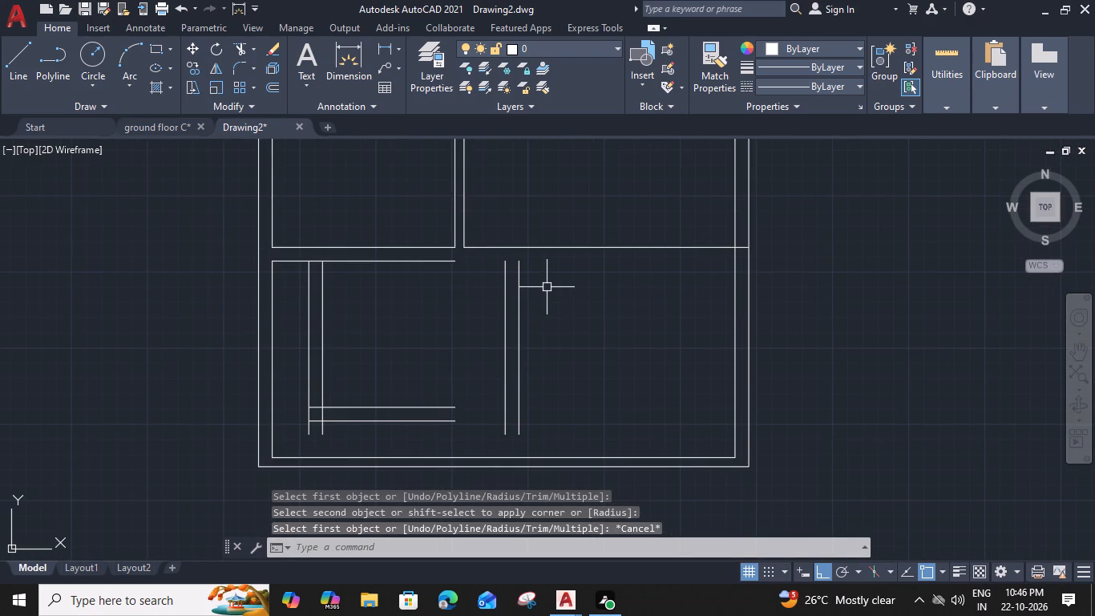
pyautogui.press('e')
pyautogui.write('X')
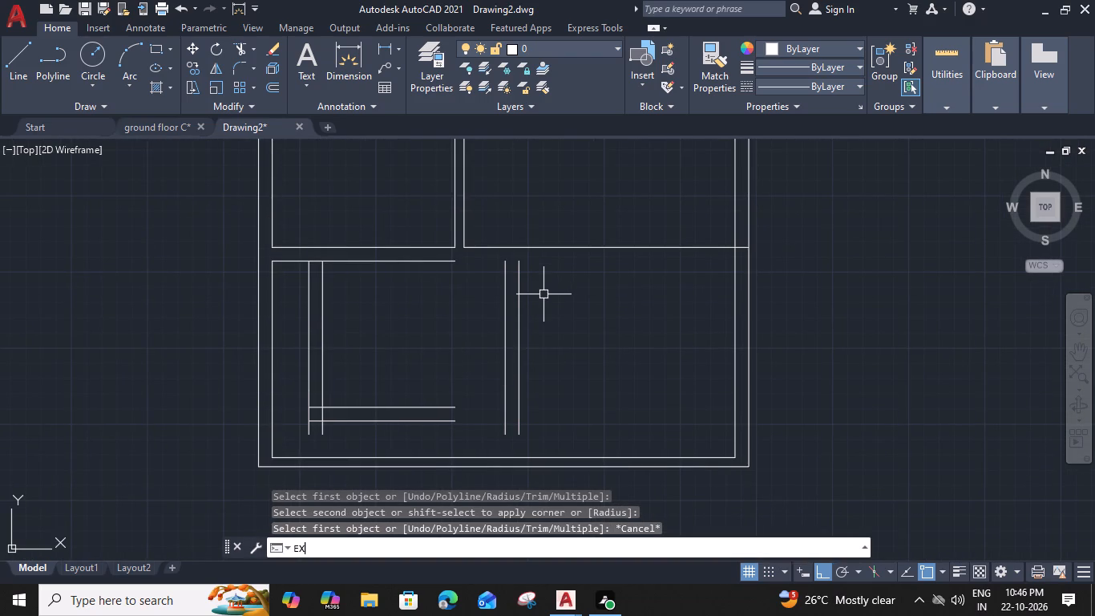
pyautogui.press('space')
pyautogui.click(435, 260)
pyautogui.click(456, 263)
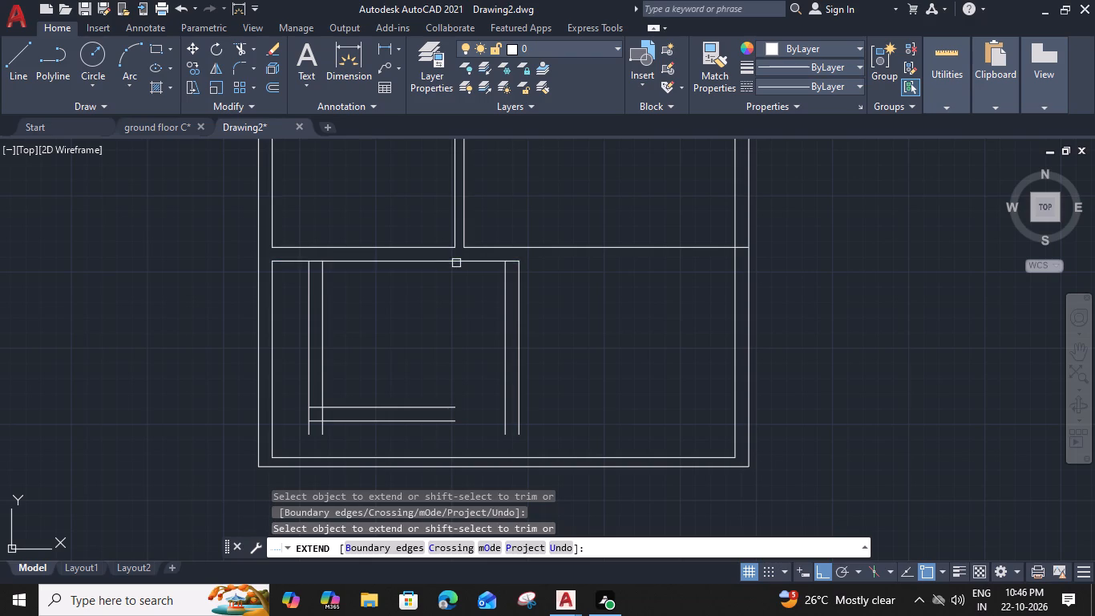
# Extend the lower room's top wall line to the right outer wall and trim it between the room's right wall faces.
pyautogui.click(482, 260)
pyautogui.scroll(2, 507, 257)
pyautogui.keyDown('shift'); pyautogui.click(516, 265); pyautogui.keyUp('shift')
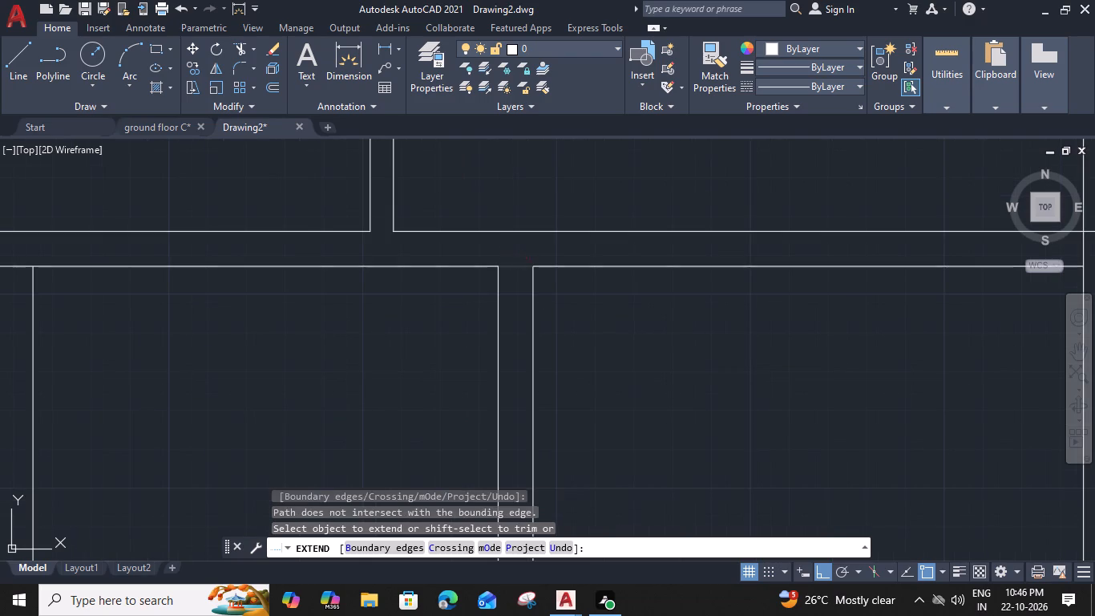
# Clean up the cross wall's right outer wall junction: end its upper line at the inner face, its lower line at the outer face, and open the inner face between.
pyautogui.scroll(-2, 516, 265)
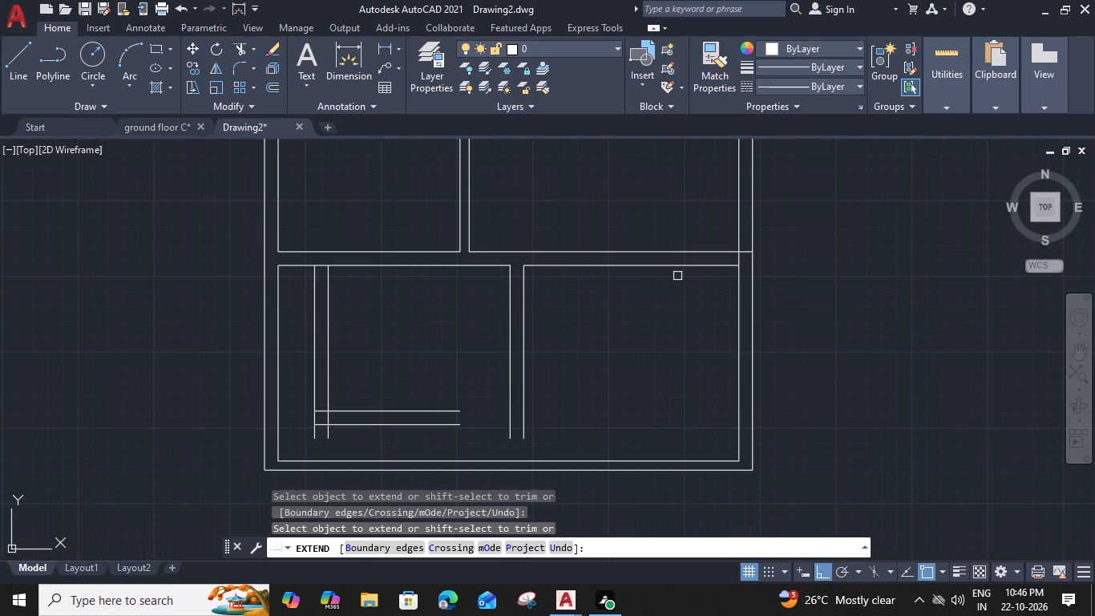
pyautogui.scroll(2, 733, 249)
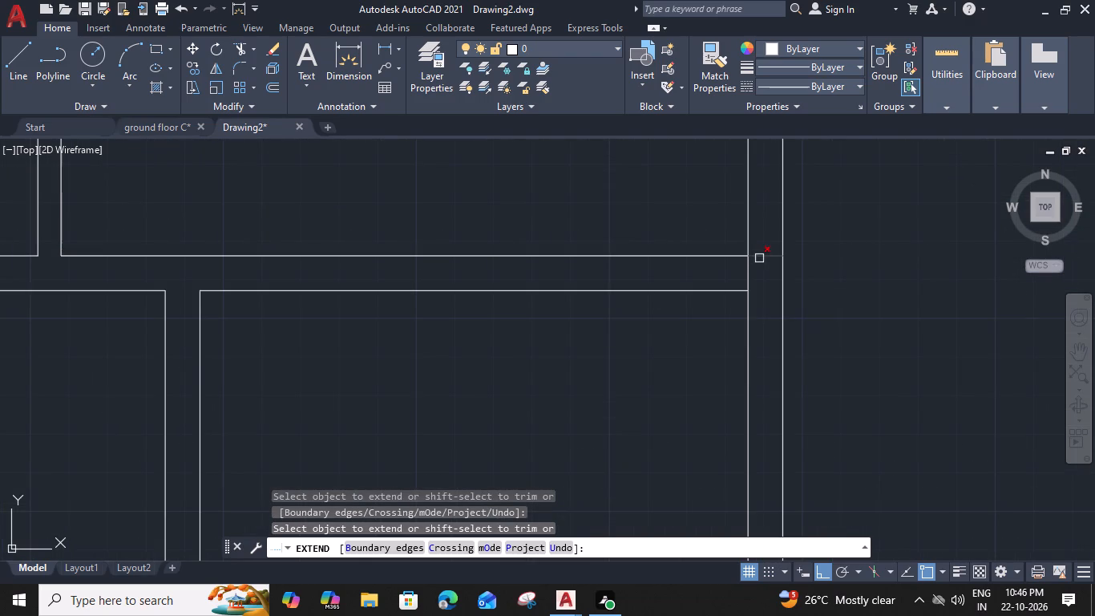
pyautogui.keyDown('shift'); pyautogui.click(759, 258); pyautogui.keyUp('shift')
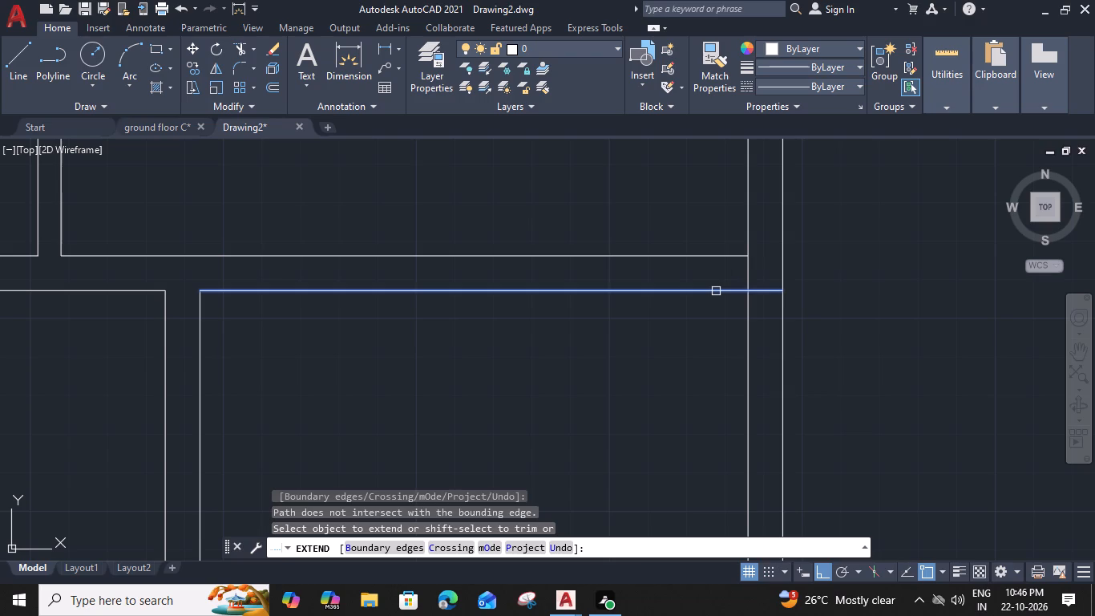
pyautogui.click(716, 291)
pyautogui.keyDown('shift'); pyautogui.click(746, 276); pyautogui.keyUp('shift')
# Extend the lower room's two bottom wall lines to its right wall and trim the overhangs into a clean corner.
pyautogui.keyDown('shift'); pyautogui.scroll(-3, 746, 275); pyautogui.keyUp('shift')
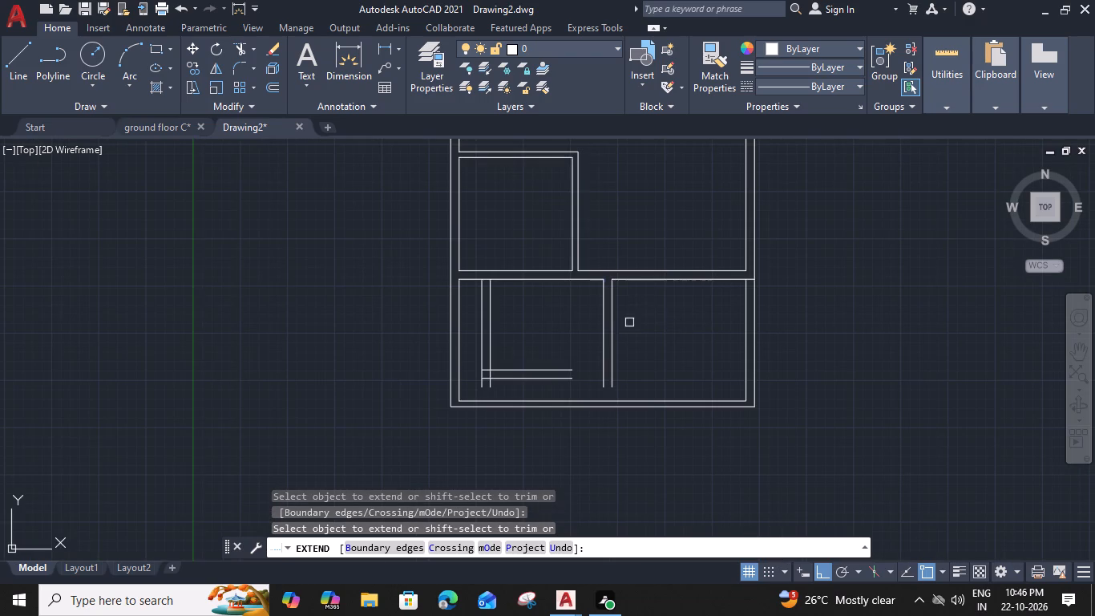
pyautogui.scroll(1, 535, 407)
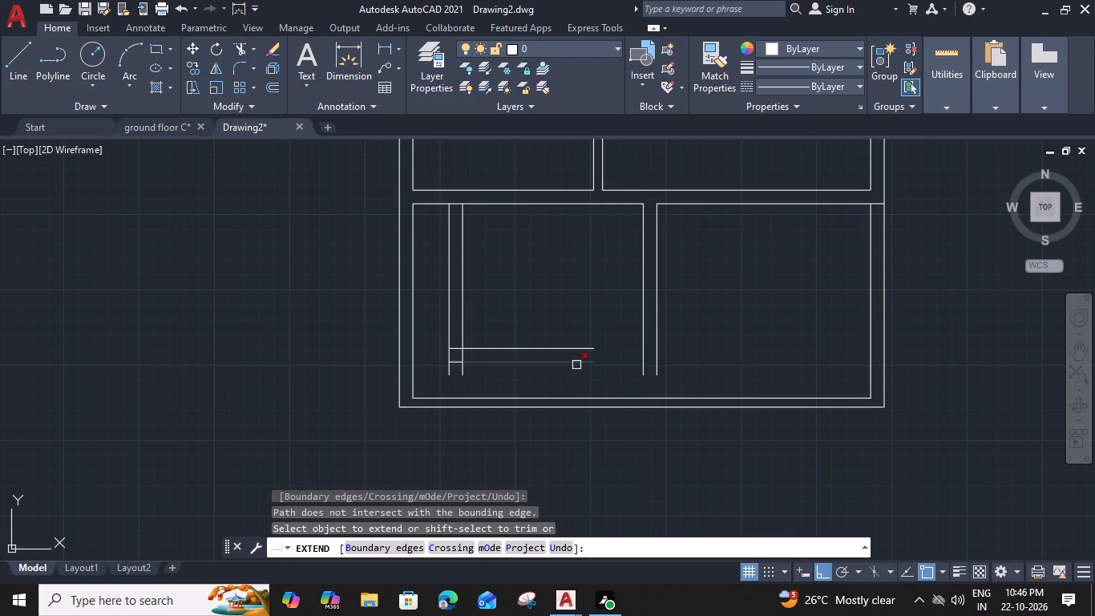
pyautogui.click(576, 365)
pyautogui.click(608, 363)
pyautogui.click(581, 349)
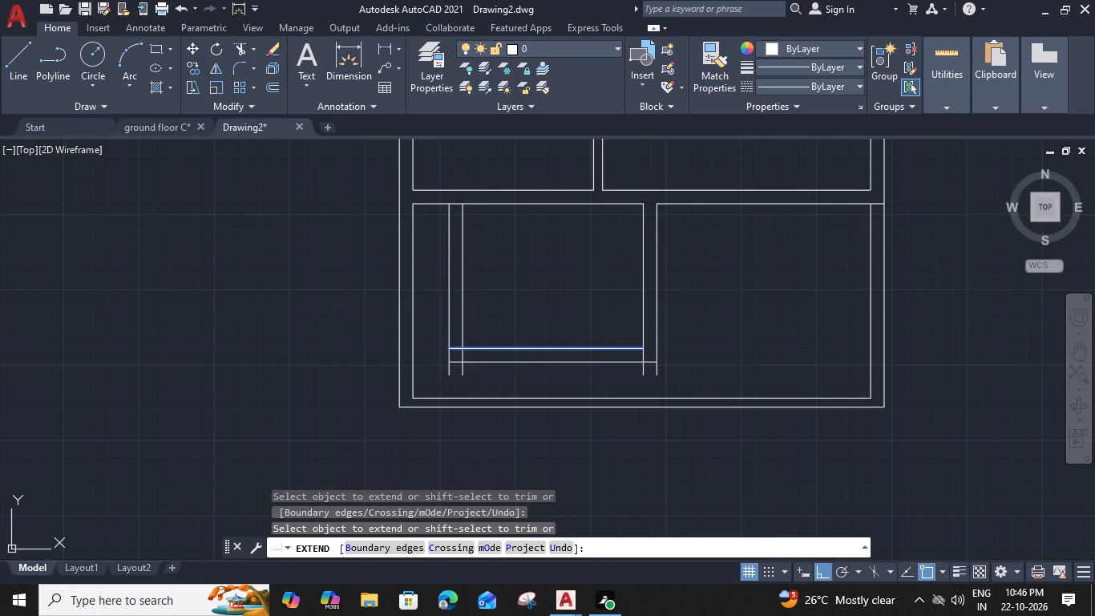
pyautogui.keyDown('shift'); pyautogui.click(644, 376); pyautogui.keyUp('shift')
pyautogui.keyDown('shift'); pyautogui.click(657, 372); pyautogui.keyUp('shift')
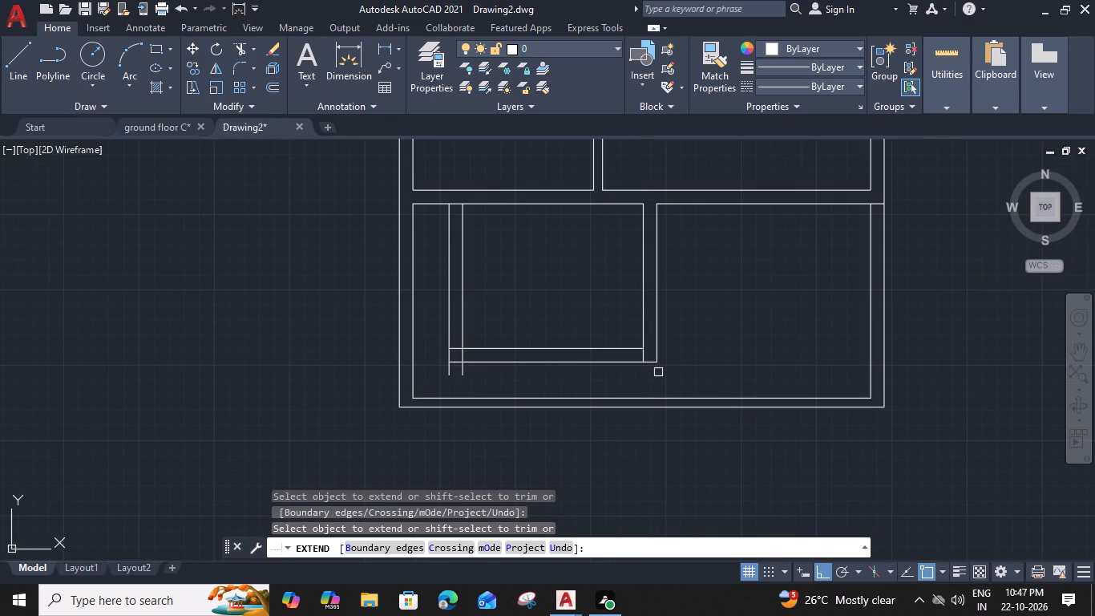
pyautogui.keyDown('shift'); pyautogui.click(645, 356); pyautogui.keyUp('shift')
# Trim the overlapping ends where the lower room's left and bottom walls meet to form a clean corner.
pyautogui.keyDown('shift'); pyautogui.click(460, 370); pyautogui.keyUp('shift')
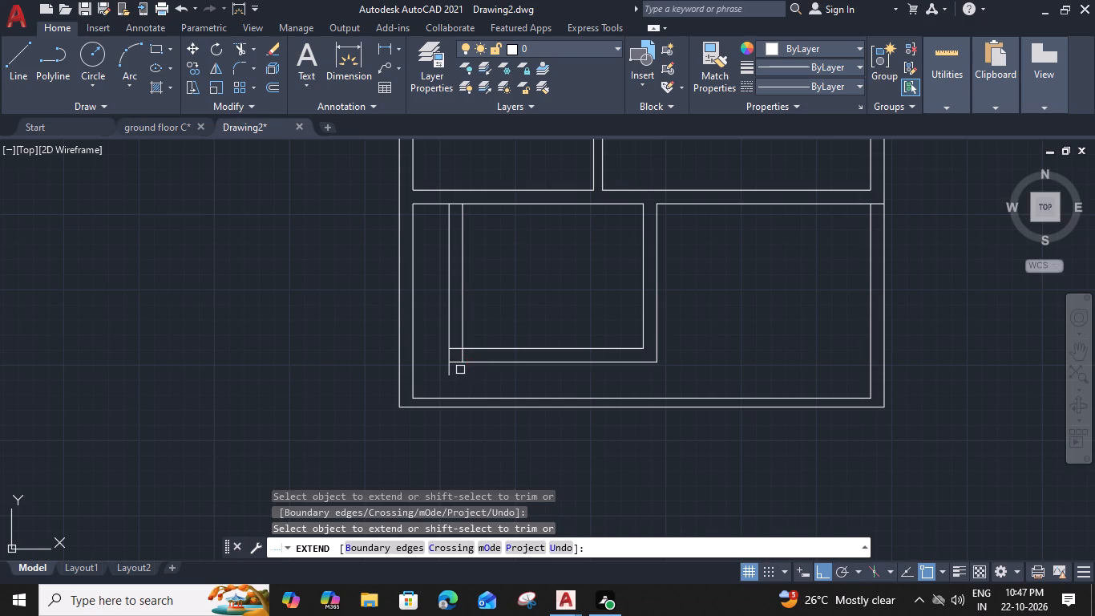
pyautogui.keyDown('shift'); pyautogui.click(449, 370); pyautogui.keyUp('shift')
pyautogui.keyDown('shift'); pyautogui.scroll(2, 455, 349); pyautogui.keyUp('shift')
pyautogui.keyDown('shift'); pyautogui.click(457, 349); pyautogui.keyUp('shift')
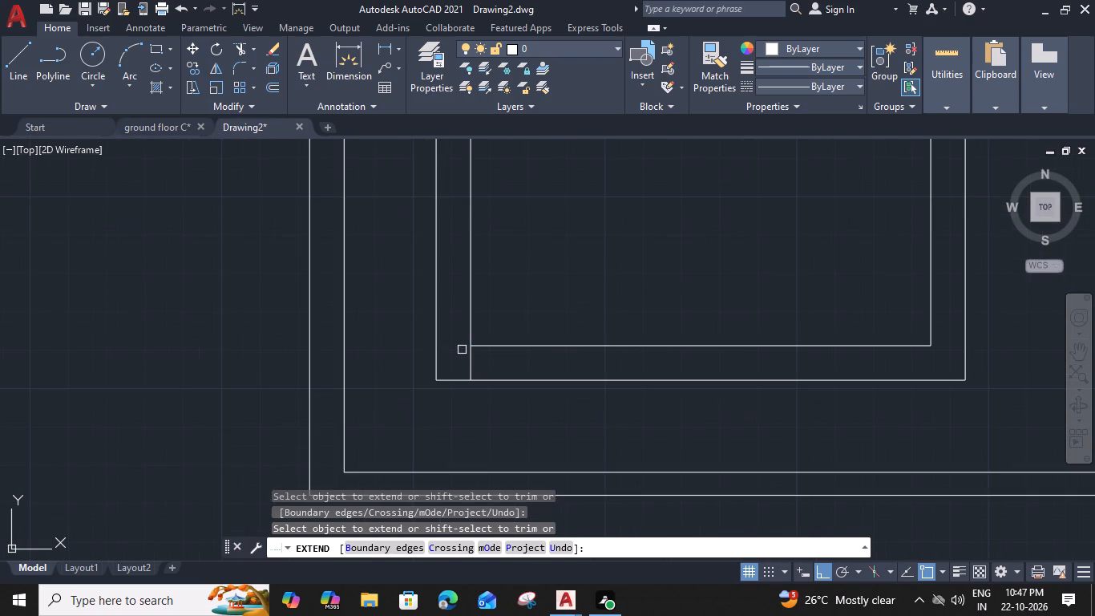
pyautogui.keyDown('shift'); pyautogui.click(471, 359); pyautogui.keyUp('shift')
# Trim the lower room's top wall line between the two faces of its left wall.
pyautogui.keyDown('shift'); pyautogui.scroll(-3, 472, 359); pyautogui.keyUp('shift')
pyautogui.keyDown('shift'); pyautogui.scroll(2, 473, 273); pyautogui.keyUp('shift')
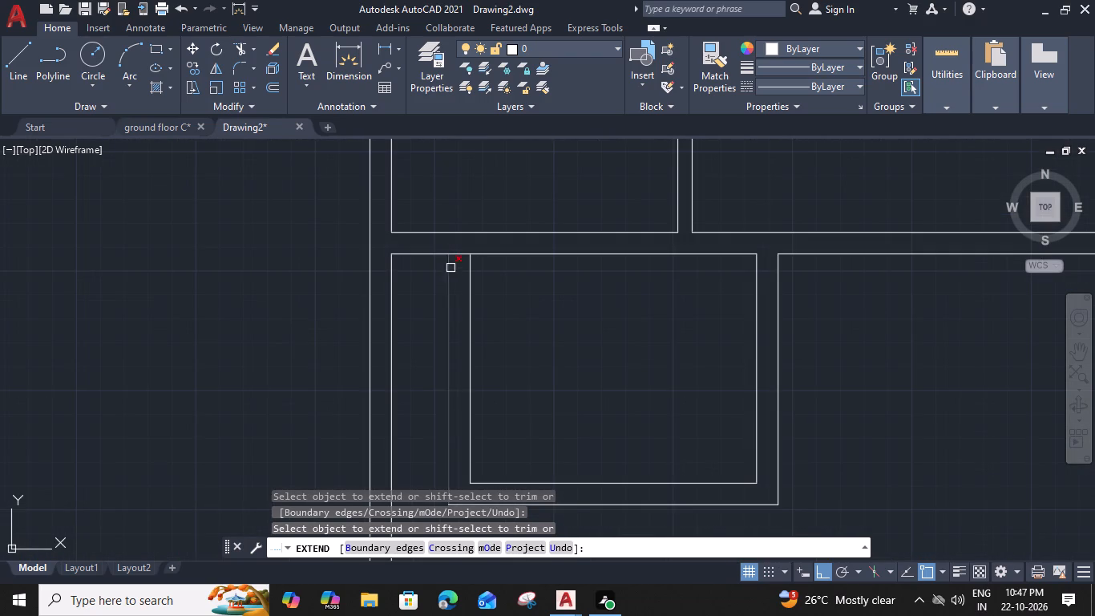
pyautogui.keyDown('shift'); pyautogui.click(459, 255); pyautogui.keyUp('shift')
pyautogui.keyDown('shift'); pyautogui.scroll(-3, 461, 258); pyautogui.keyUp('shift')
pyautogui.press('Escape')
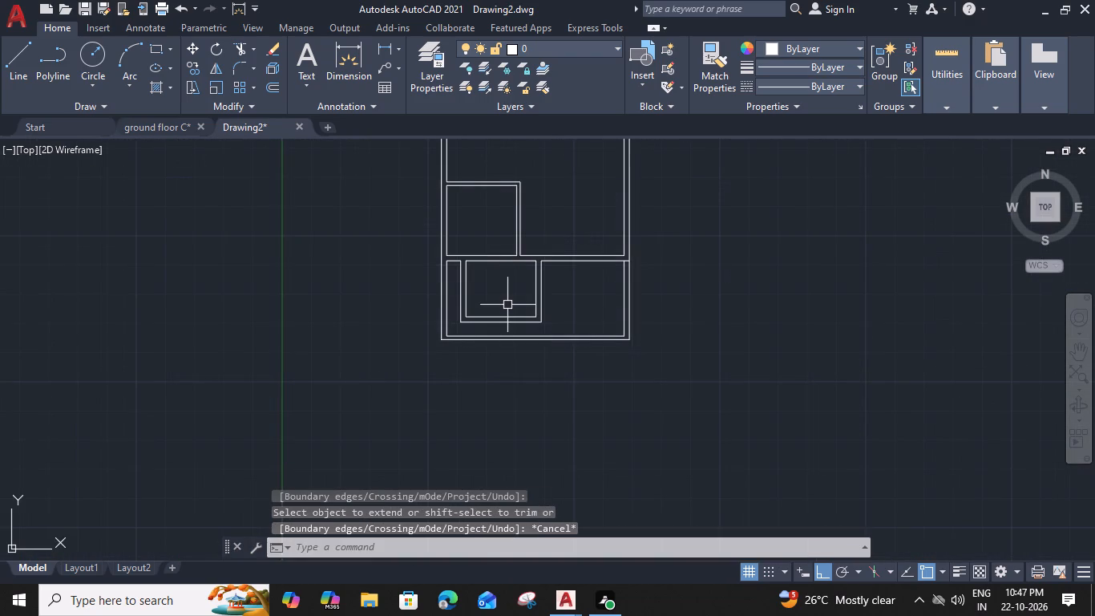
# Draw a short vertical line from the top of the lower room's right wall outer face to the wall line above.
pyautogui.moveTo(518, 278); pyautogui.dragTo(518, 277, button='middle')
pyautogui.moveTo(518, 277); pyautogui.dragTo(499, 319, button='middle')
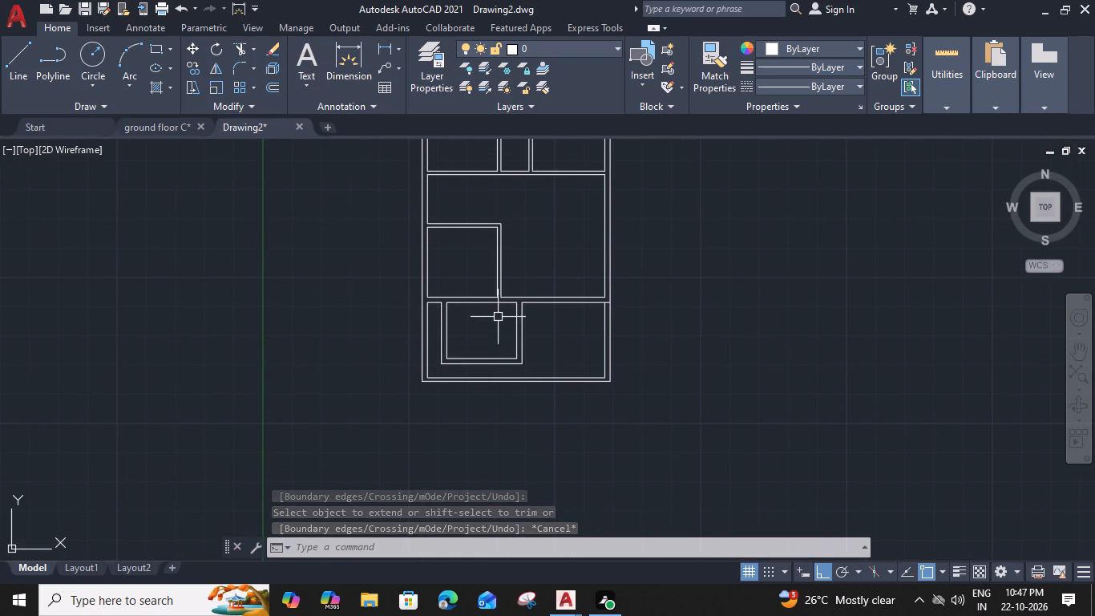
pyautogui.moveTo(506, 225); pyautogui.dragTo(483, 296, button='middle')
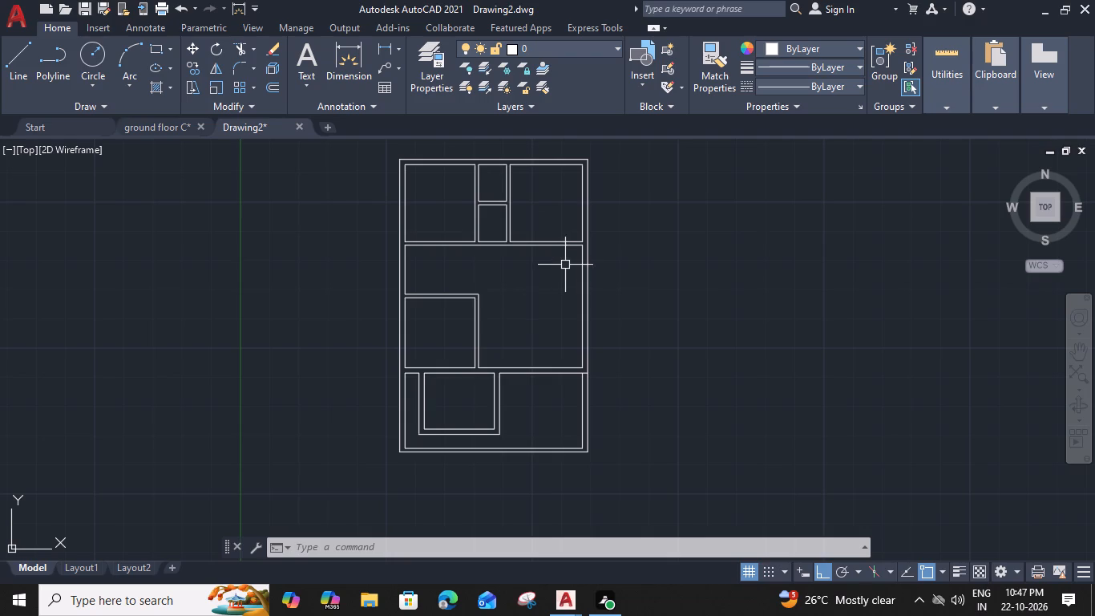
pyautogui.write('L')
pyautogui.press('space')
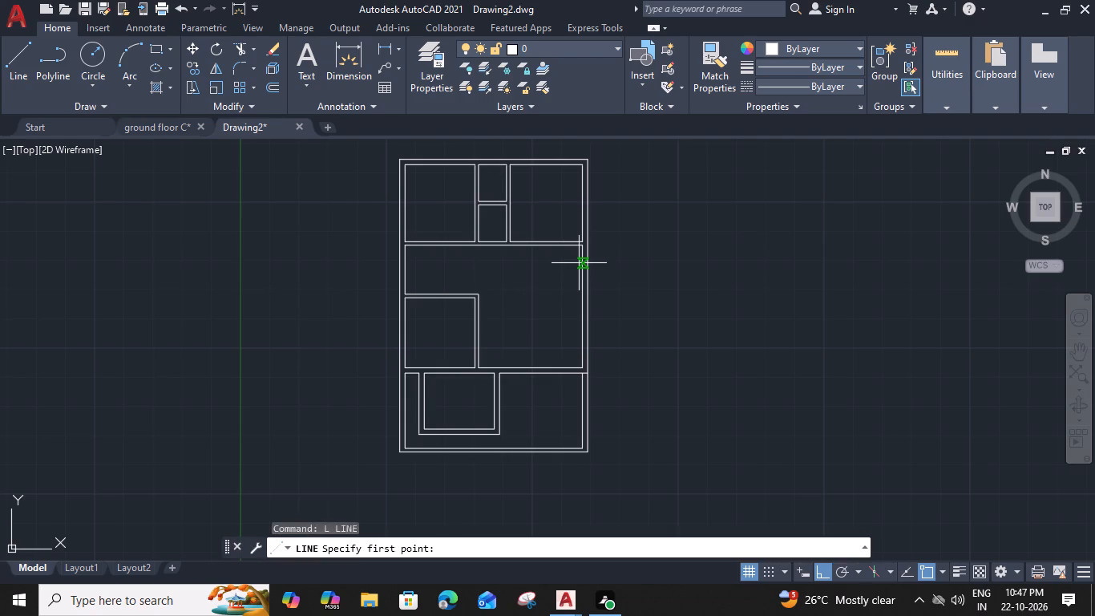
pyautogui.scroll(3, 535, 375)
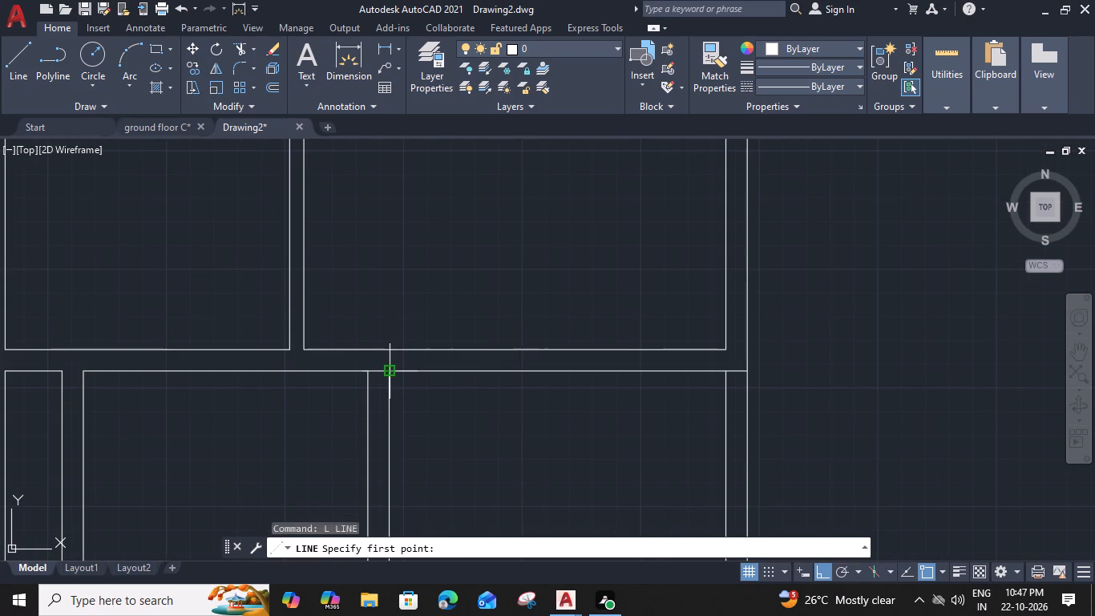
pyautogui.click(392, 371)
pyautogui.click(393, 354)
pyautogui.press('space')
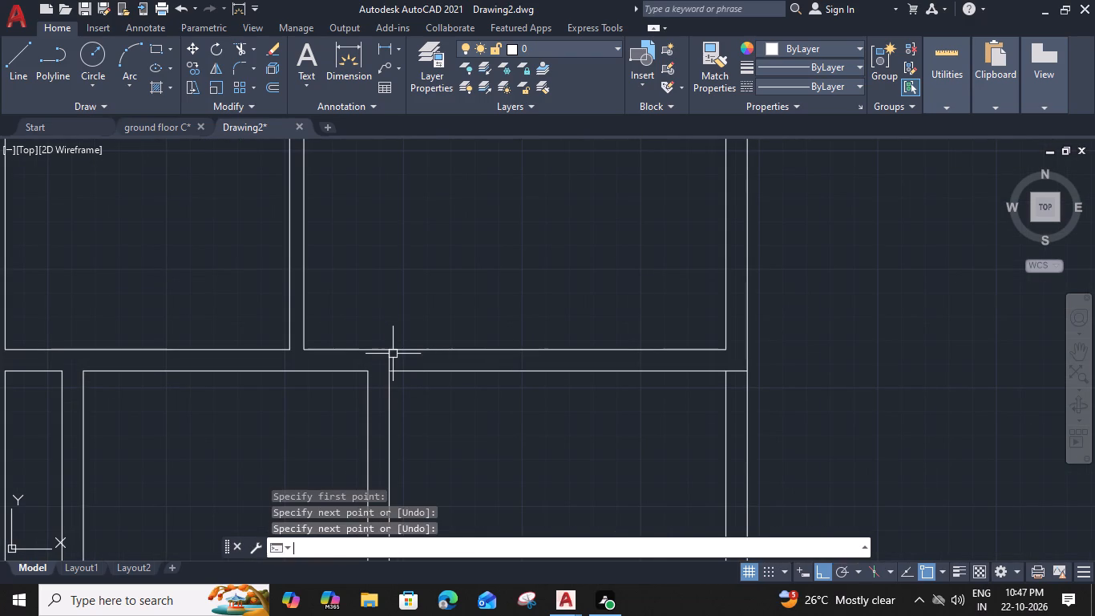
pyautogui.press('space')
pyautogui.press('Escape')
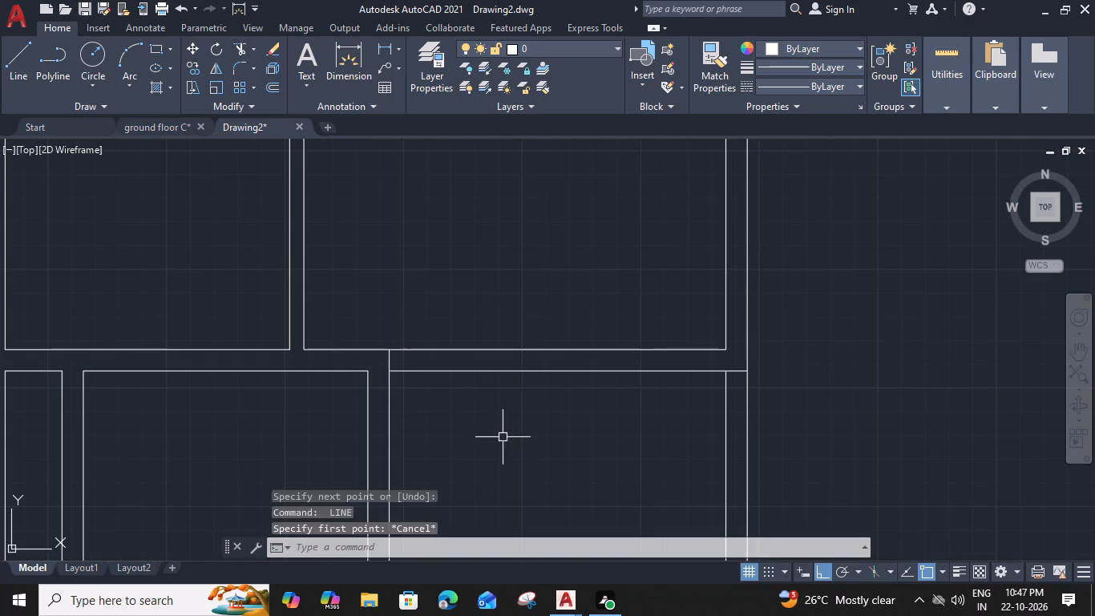
# Measure the open space between the lower room's right wall and the right outer wall.
pyautogui.moveTo(503, 376); pyautogui.dragTo(493, 253, button='middle')
pyautogui.press('m')
pyautogui.press('e')
pyautogui.write('A')
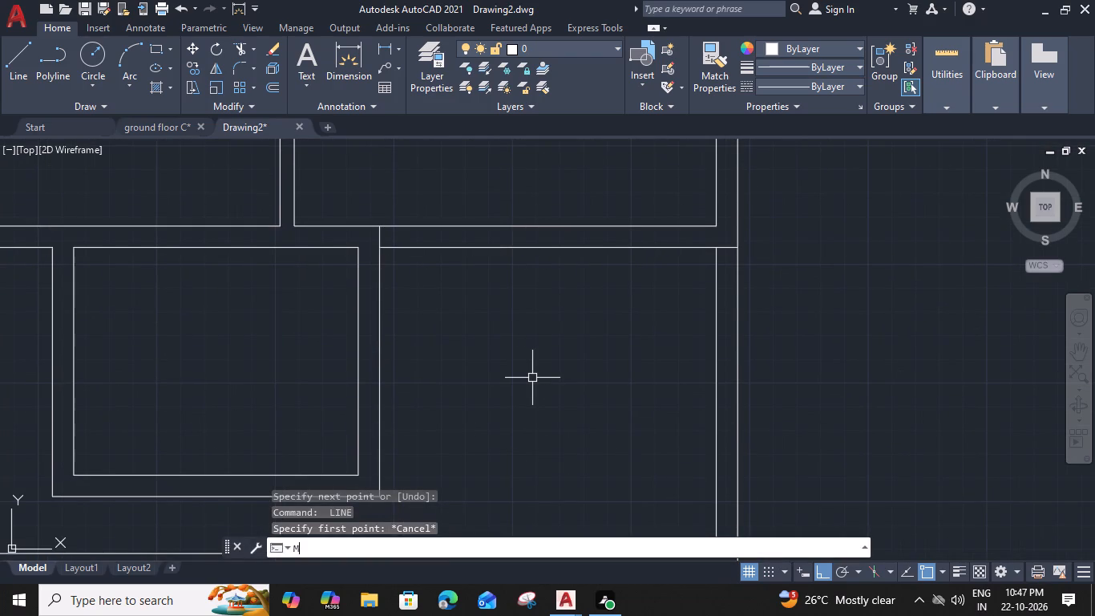
pyautogui.press('space')
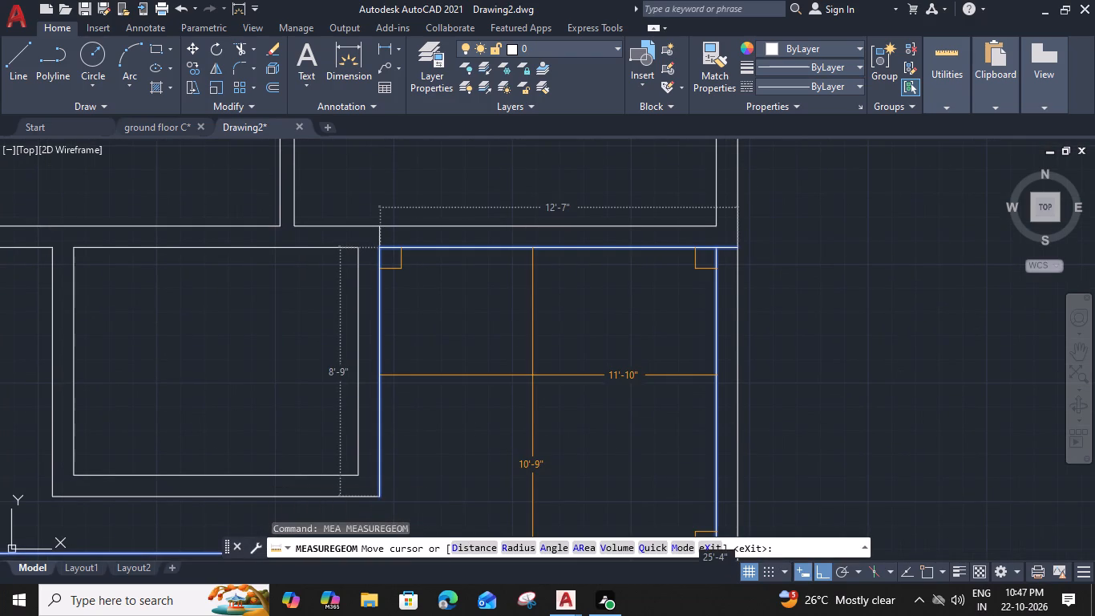
pyautogui.press('Escape')
# Move both lines of the lower room's right wall 1' to the right.
pyautogui.moveTo(424, 337); pyautogui.dragTo(410, 342)
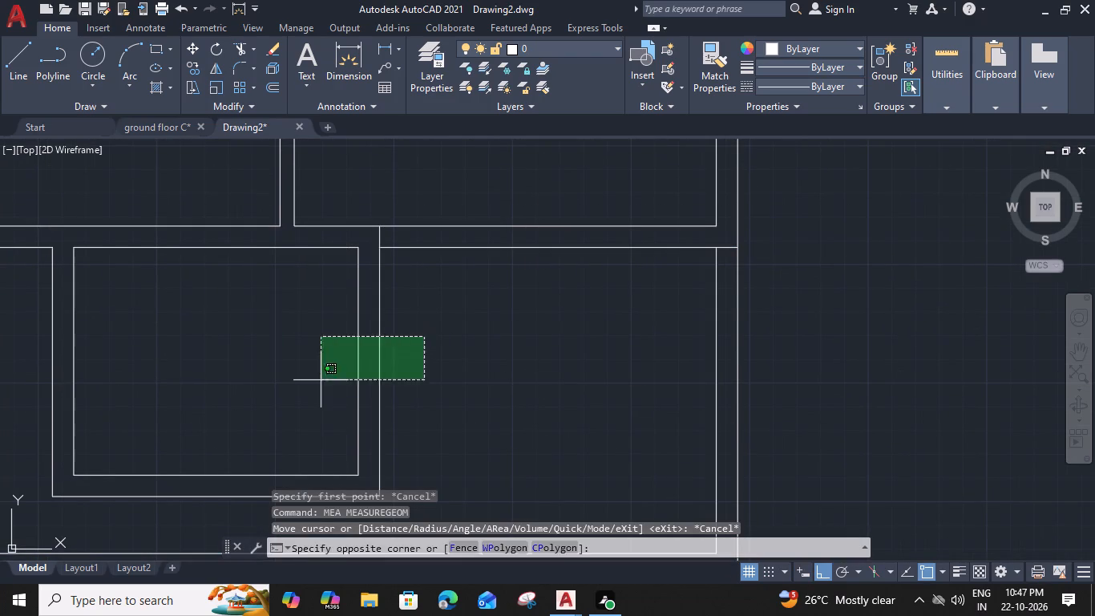
pyautogui.click(311, 383)
pyautogui.press('m')
pyautogui.press('space')
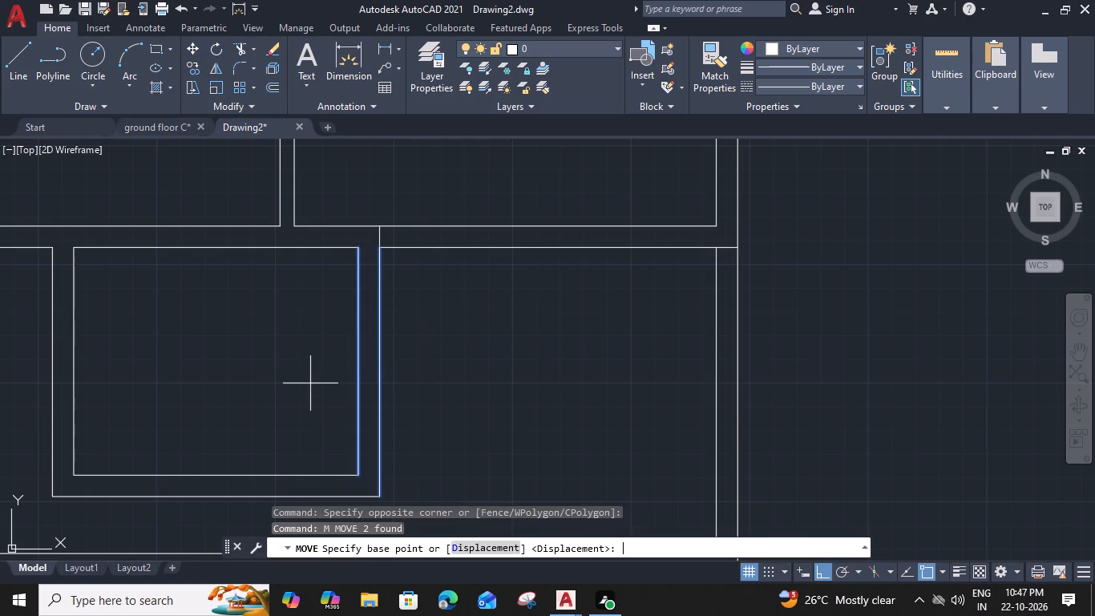
pyautogui.click(358, 251)
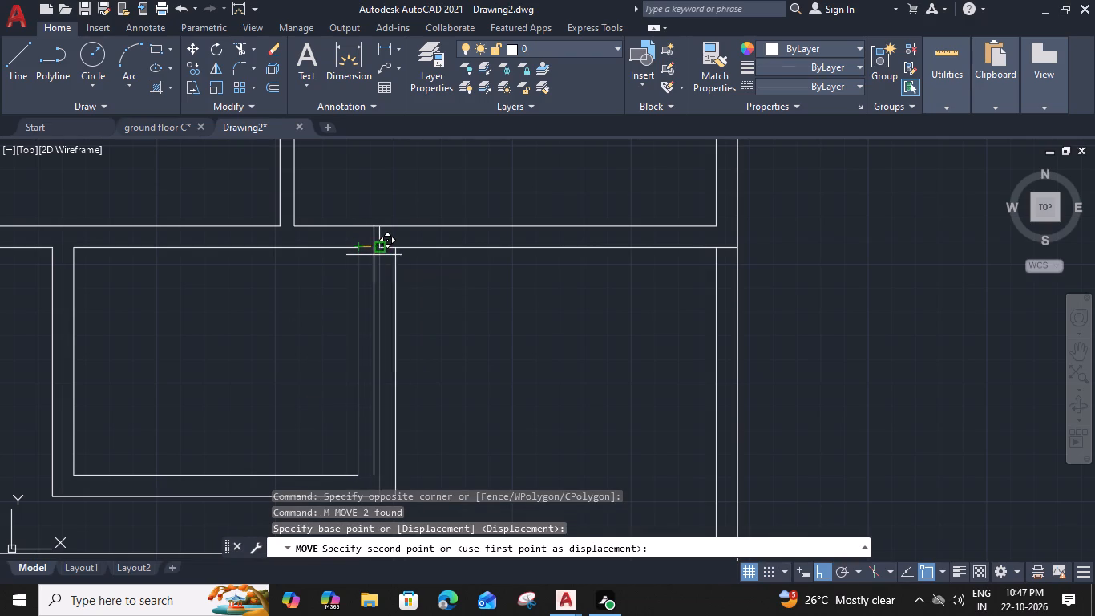
pyautogui.press('1')
pyautogui.press("'")
pyautogui.press('space')
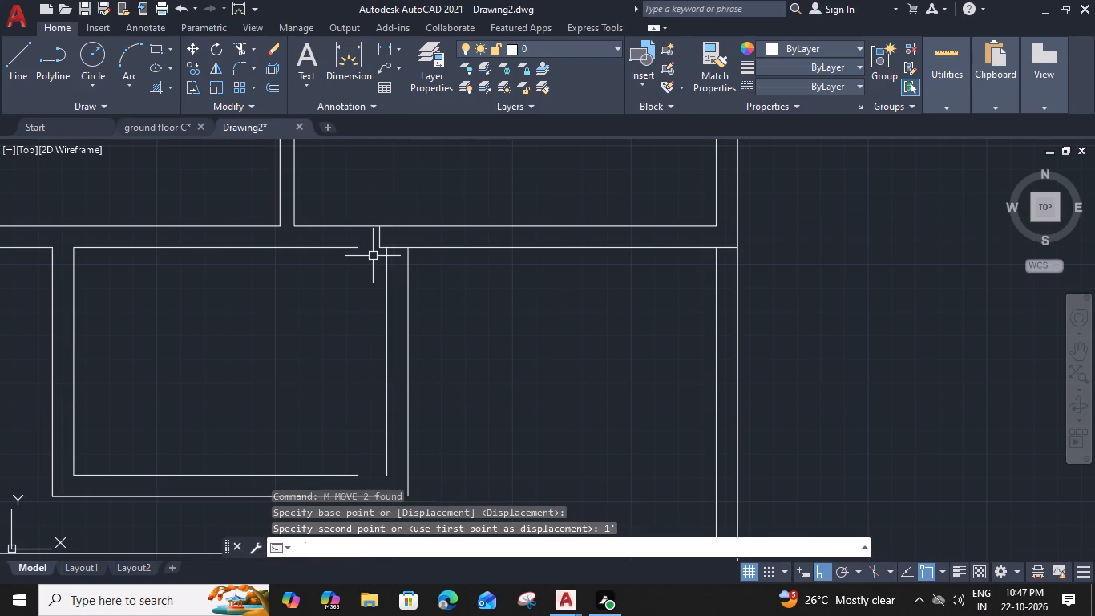
pyautogui.press('Escape')
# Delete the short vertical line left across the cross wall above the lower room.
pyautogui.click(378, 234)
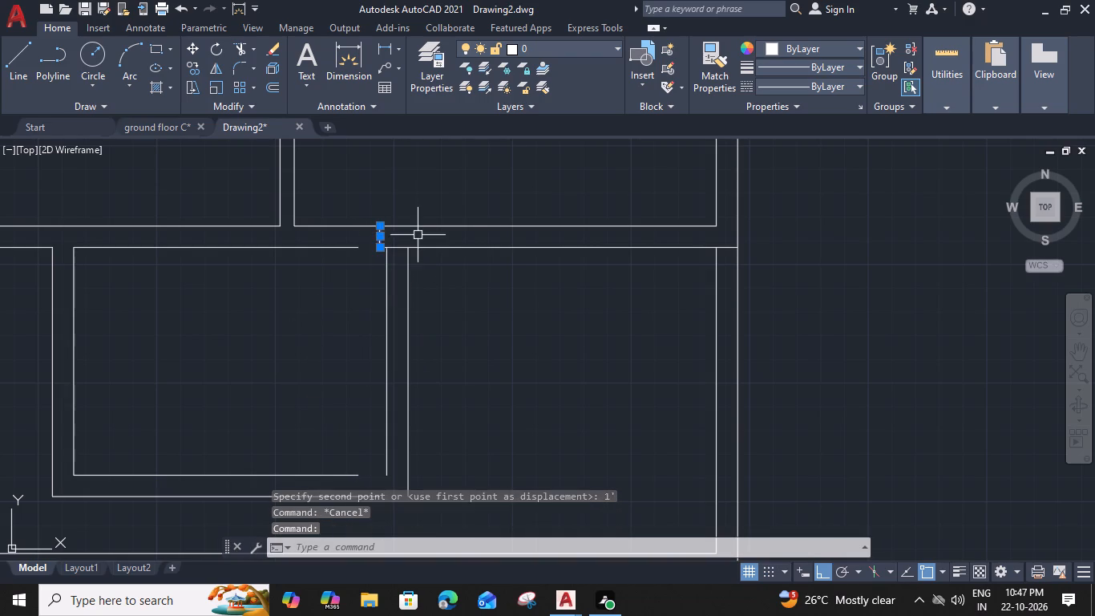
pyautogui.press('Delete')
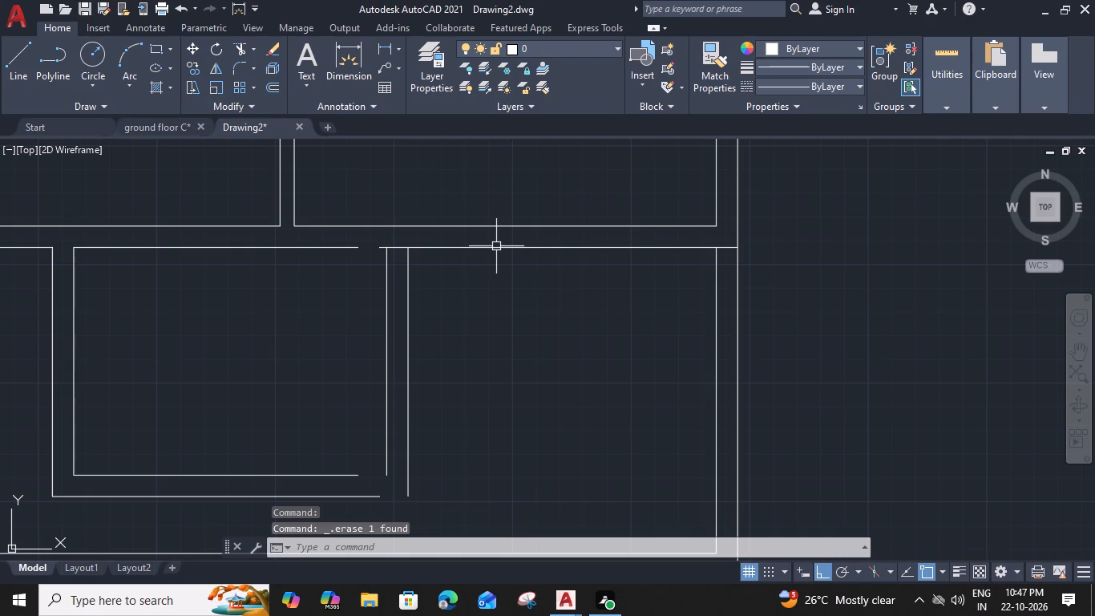
# Trim the cross wall line back to the moved wall's outer face and extend the lower room's top line to its inner face.
pyautogui.write('TR')
pyautogui.press('space')
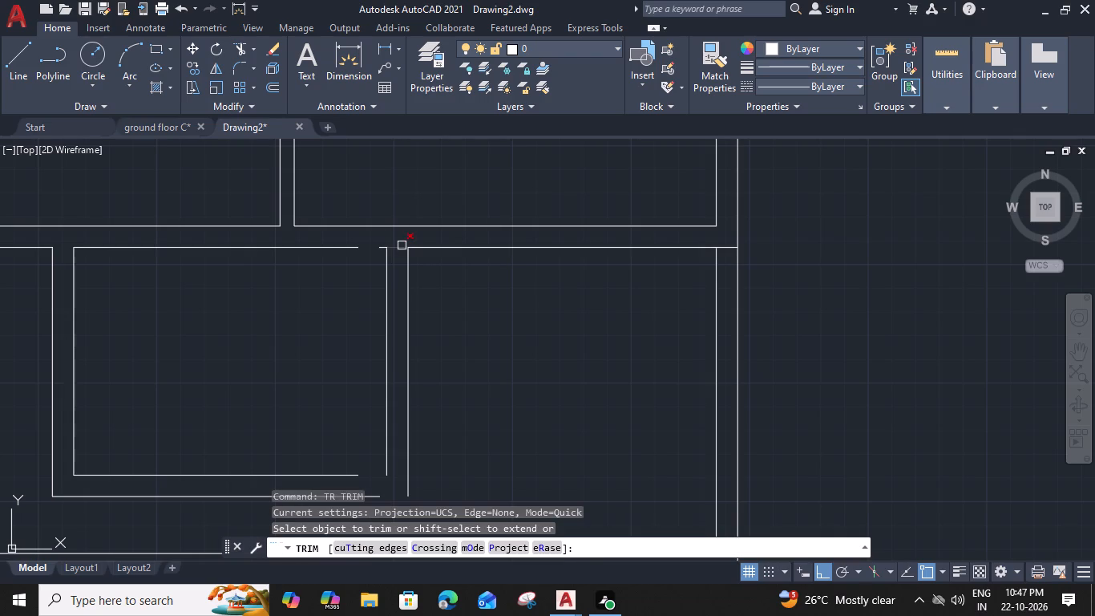
pyautogui.click(401, 245)
pyautogui.click(379, 245)
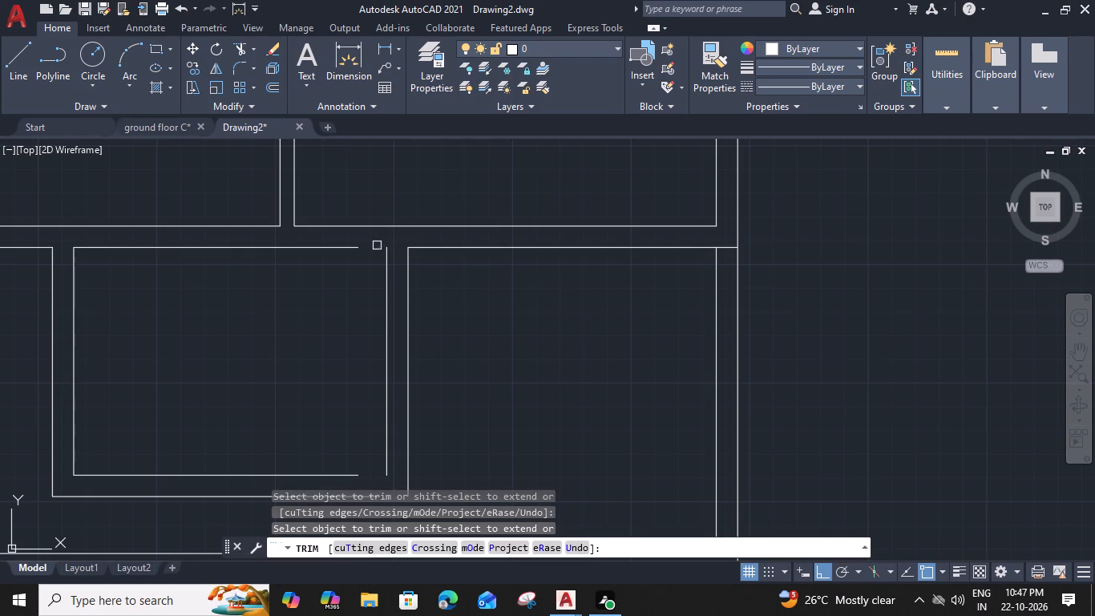
pyautogui.keyDown('shift'); pyautogui.click(343, 245); pyautogui.keyUp('shift')
# Extend the lower room's two bottom wall lines to the matching faces of the moved right wall.
pyautogui.moveTo(446, 375); pyautogui.dragTo(461, 271, button='middle')
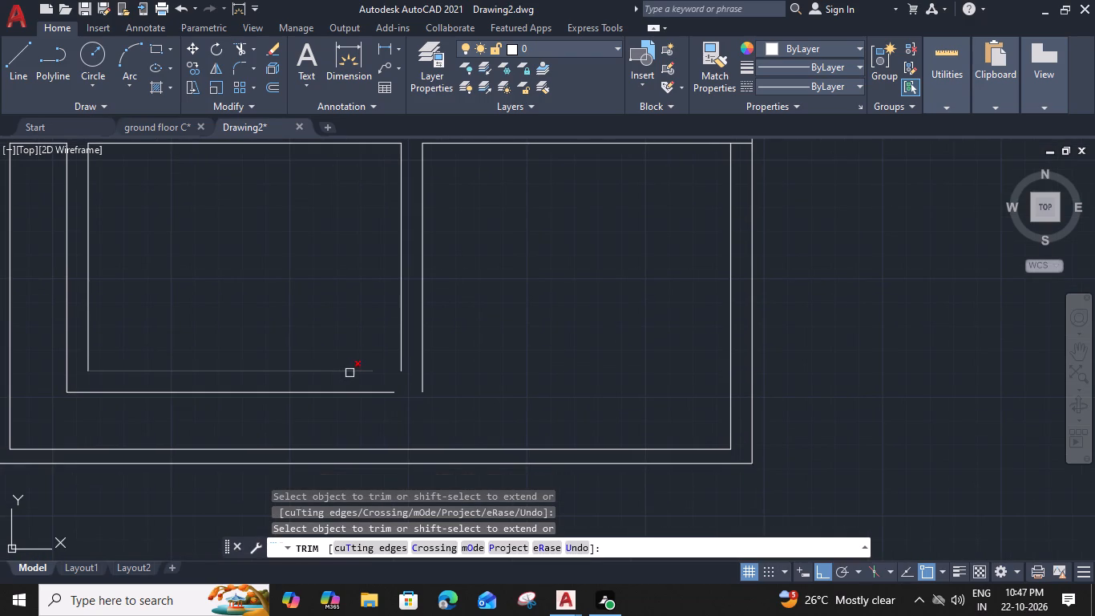
pyautogui.keyDown('shift'); pyautogui.click(350, 372); pyautogui.keyUp('shift')
pyautogui.keyDown('shift'); pyautogui.click(362, 391); pyautogui.keyUp('shift')
pyautogui.press('Escape')
# Draw a short vertical line across the cross wall, continuing the inner face of the lower room's right wall.
pyautogui.moveTo(372, 293); pyautogui.dragTo(377, 367, button='middle')
pyautogui.press('l')
pyautogui.press('space')
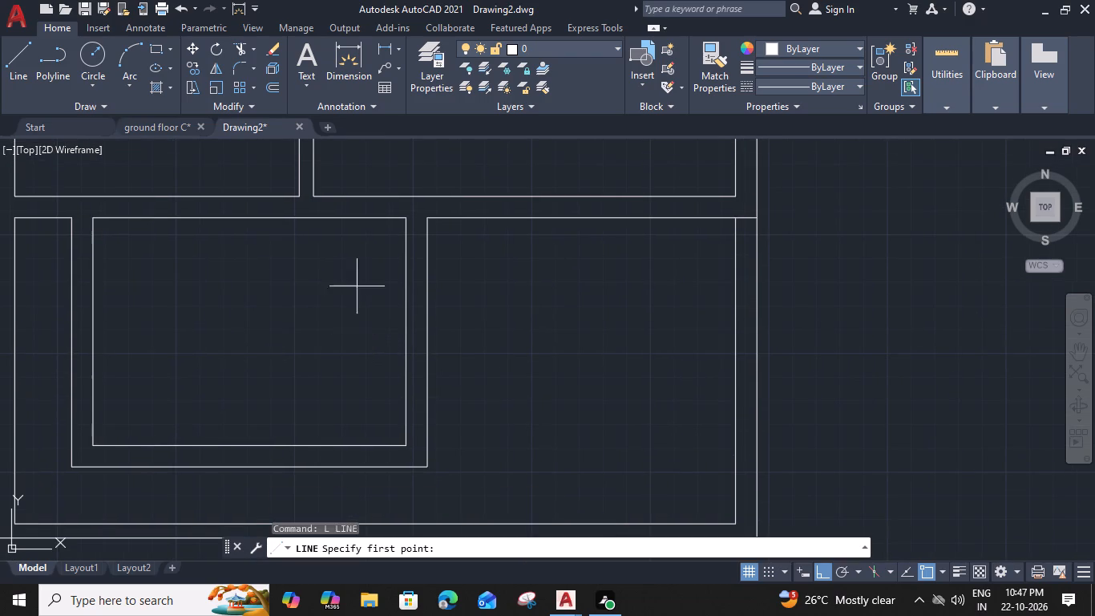
pyautogui.click(403, 219)
pyautogui.click(404, 198)
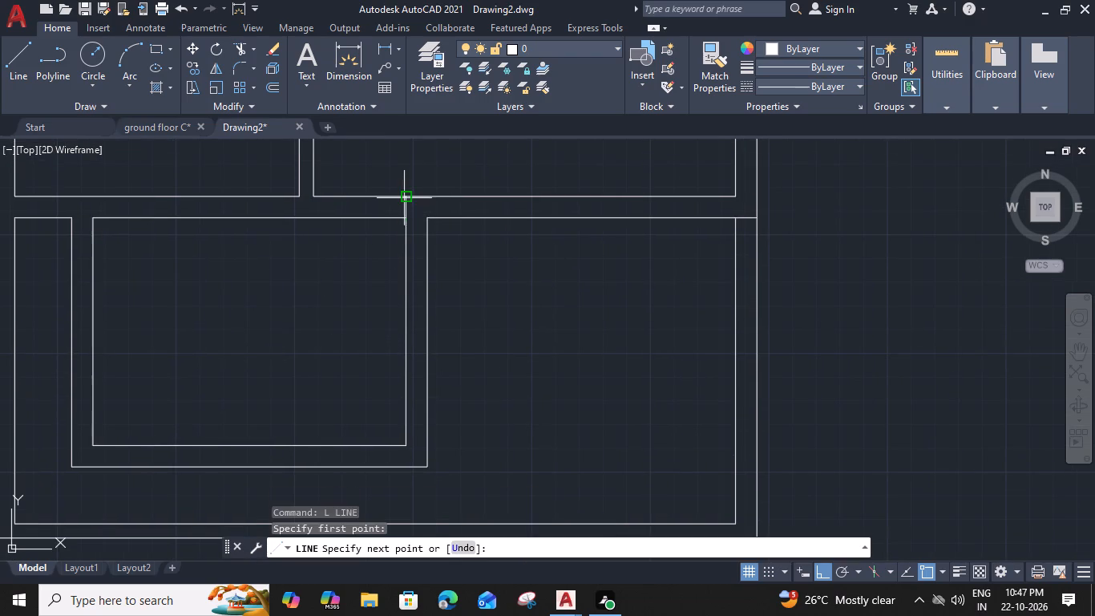
pyautogui.press('space')
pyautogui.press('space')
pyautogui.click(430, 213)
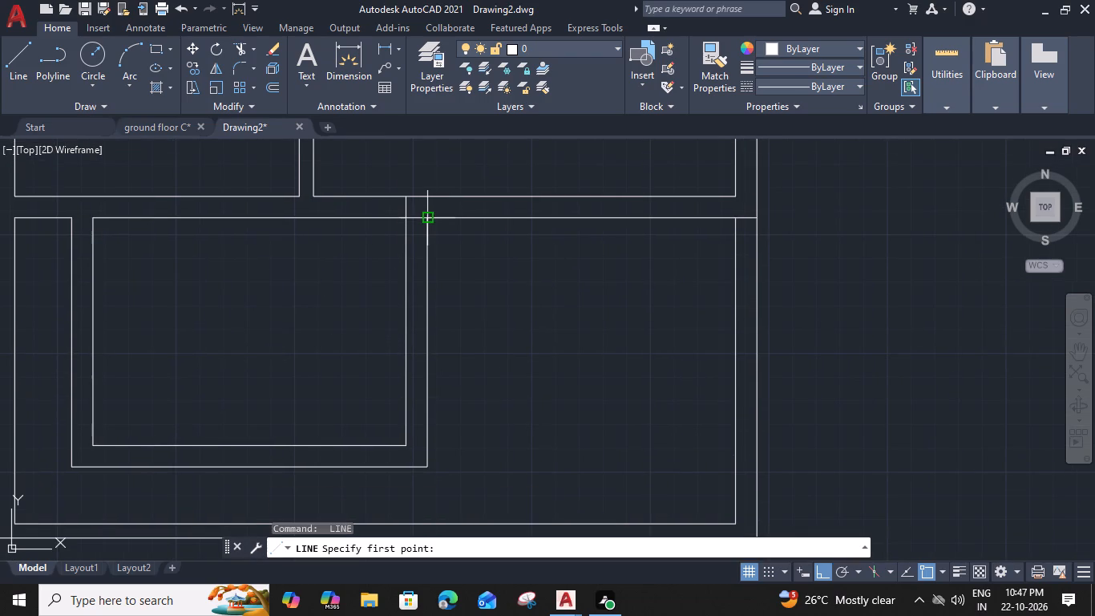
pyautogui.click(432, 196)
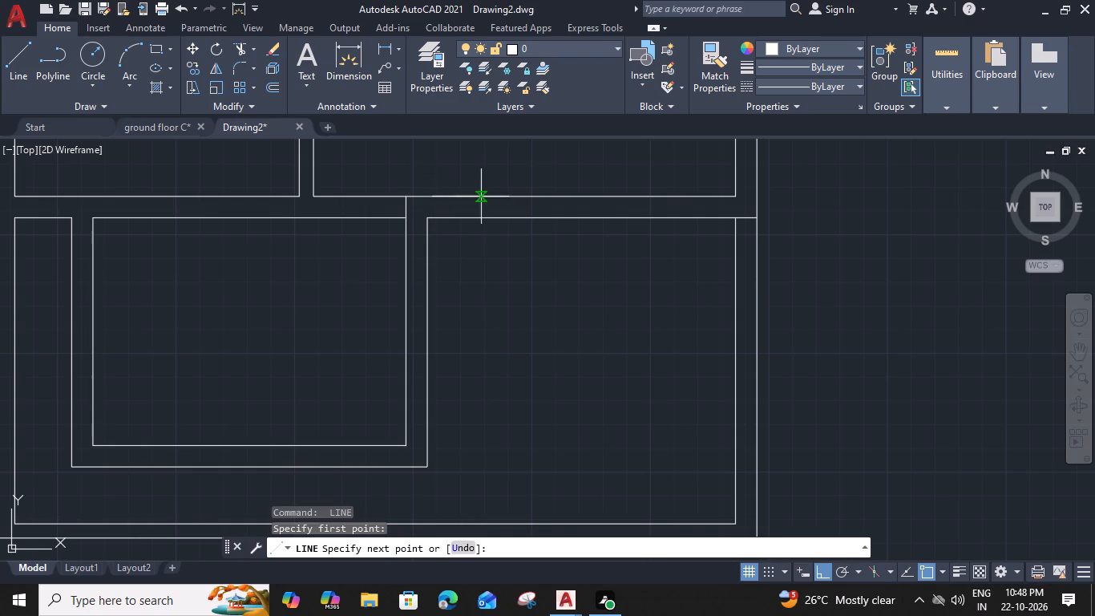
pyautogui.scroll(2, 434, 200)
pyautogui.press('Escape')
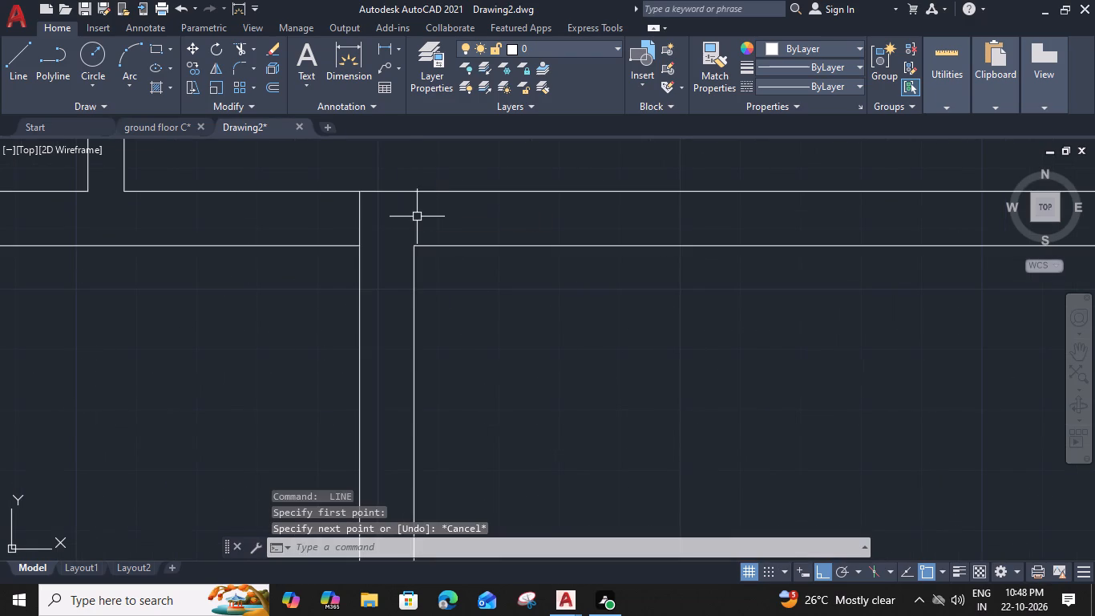
# Draw a short vertical line across the cross wall, continuing the outer face of the lower room's right wall.
pyautogui.write('L')
pyautogui.press('space')
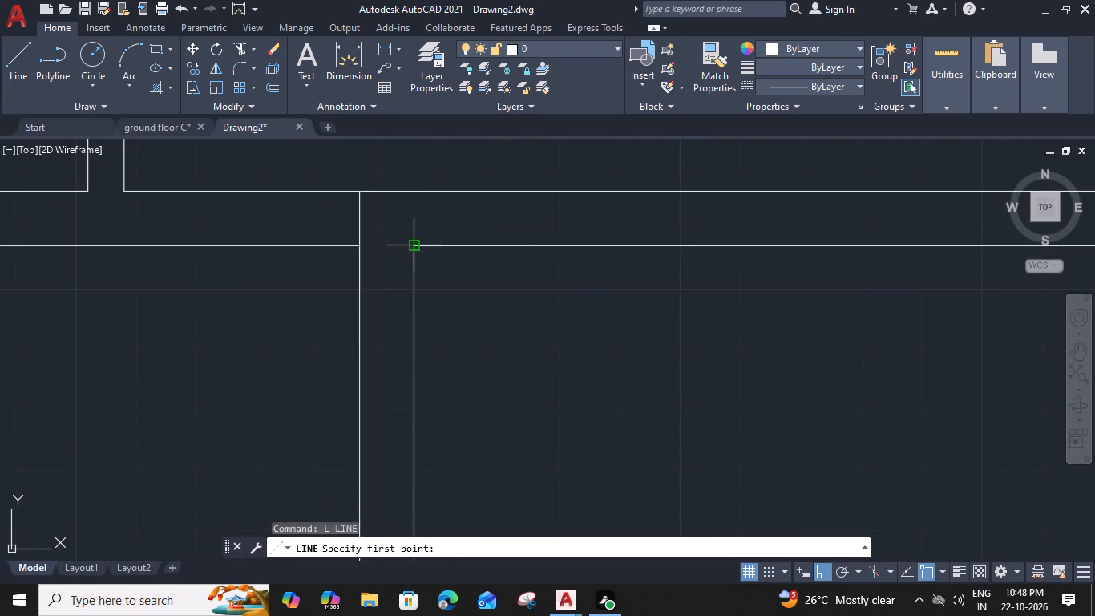
pyautogui.click(416, 243)
pyautogui.click(415, 194)
pyautogui.press('space')
# Draw a short horizontal line across the middle-left room's right wall, from its top inner corner to the outer face.
pyautogui.scroll(-2, 415, 194)
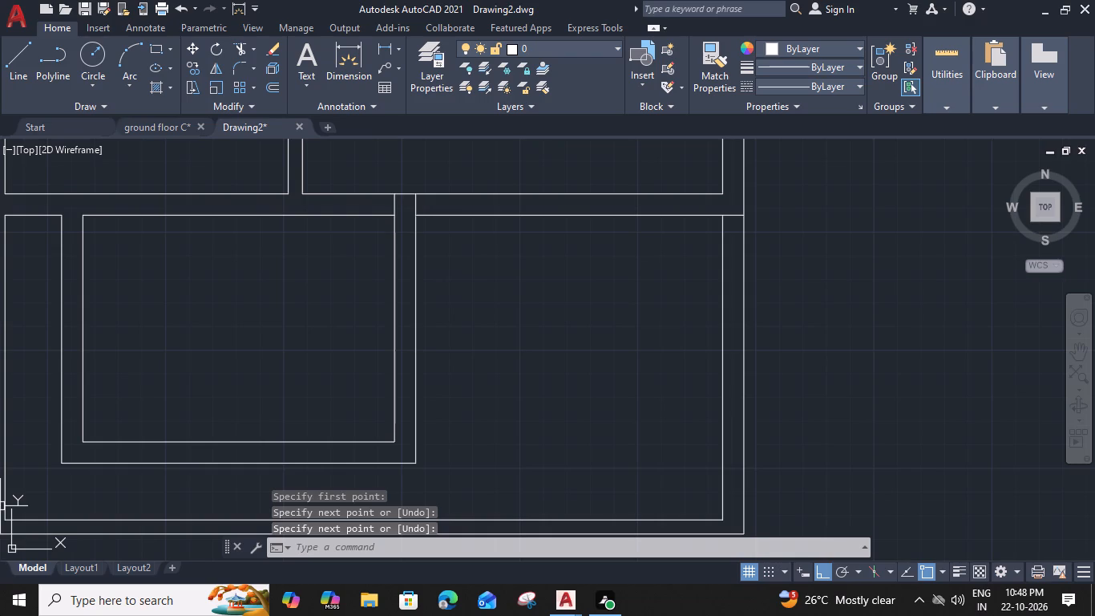
pyautogui.scroll(-2, 339, 127)
pyautogui.moveTo(339, 184); pyautogui.dragTo(436, 418, button='middle')
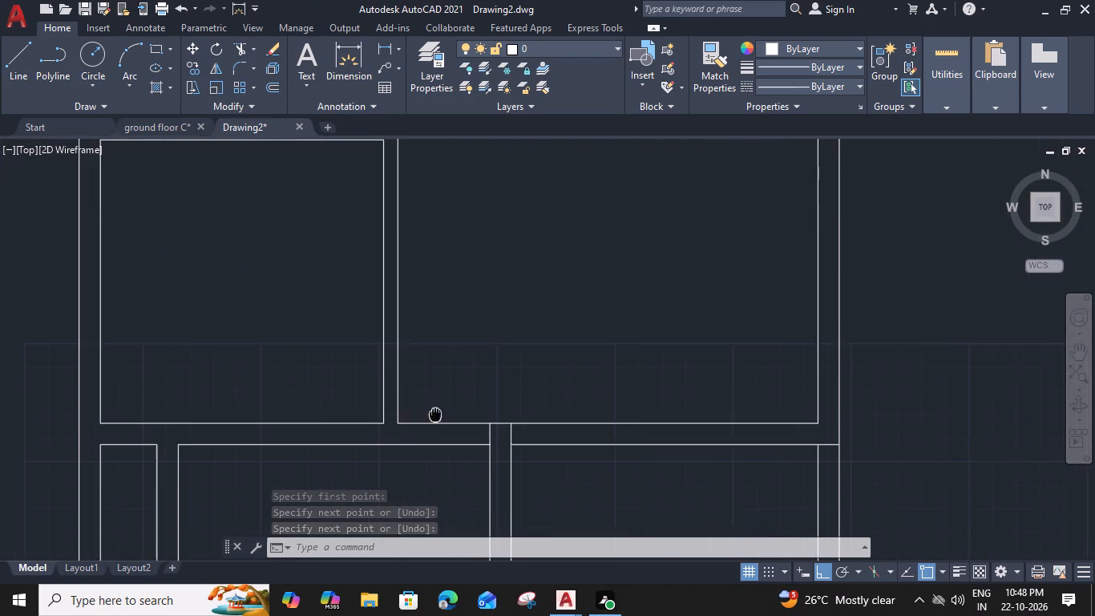
pyautogui.moveTo(430, 279); pyautogui.dragTo(475, 394, button='middle')
pyautogui.scroll(1, 448, 268)
pyautogui.press('space')
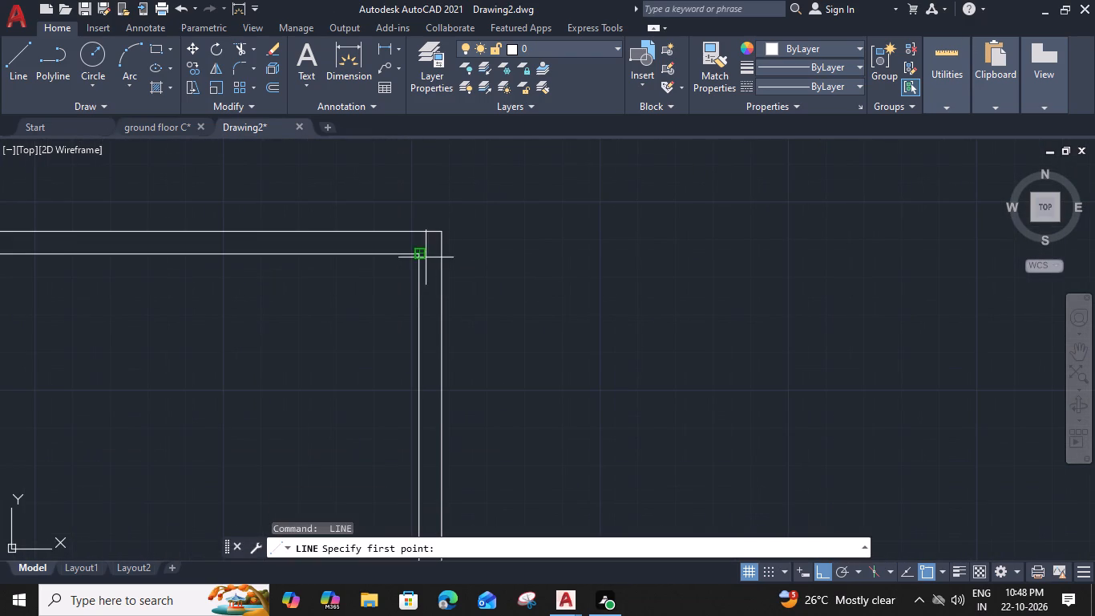
pyautogui.click(422, 256)
pyautogui.click(436, 253)
pyautogui.press('space')
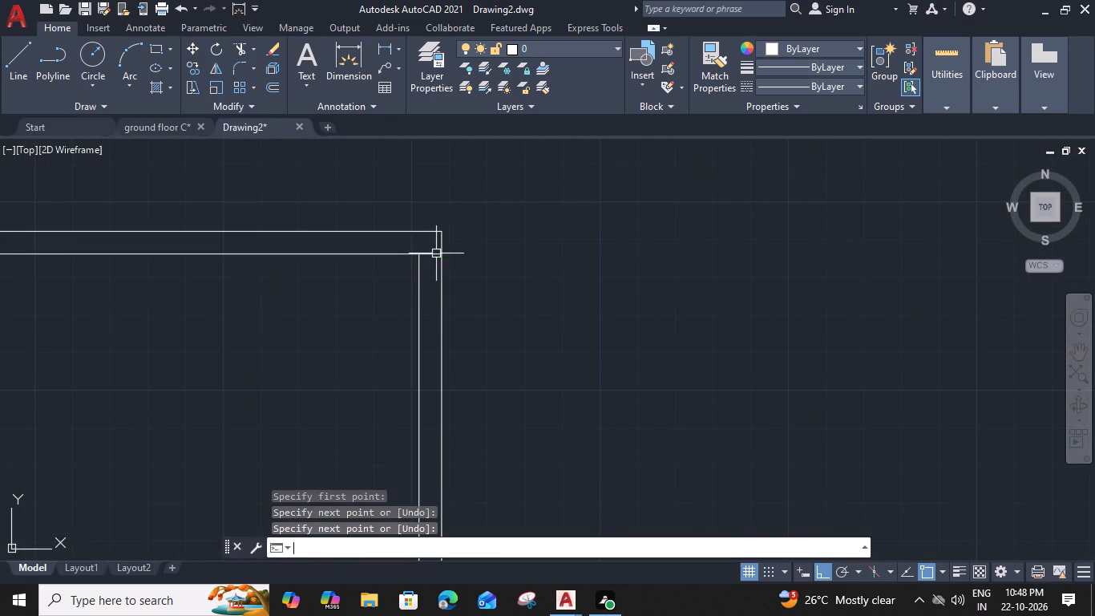
# Draw short vertical lines across the upper cross wall, continuing the outer faces of the two walls flanking the small central rooms.
pyautogui.scroll(-3, 479, 261)
pyautogui.moveTo(485, 241); pyautogui.dragTo(492, 346, button='middle')
pyautogui.scroll(2, 467, 256)
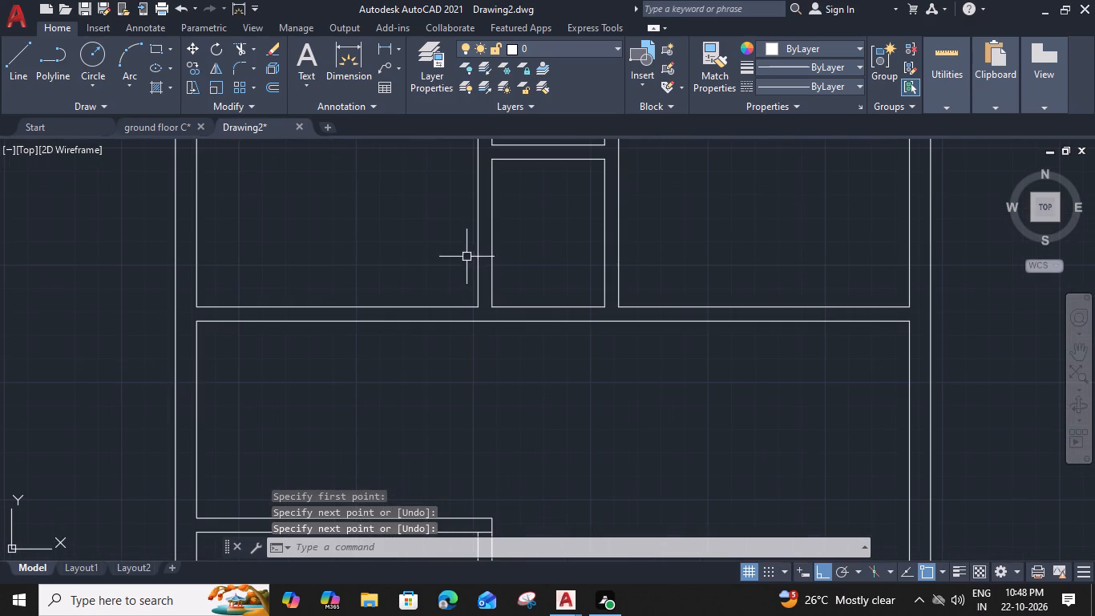
pyautogui.press('space')
pyautogui.click(478, 309)
pyautogui.click(478, 322)
pyautogui.press('space')
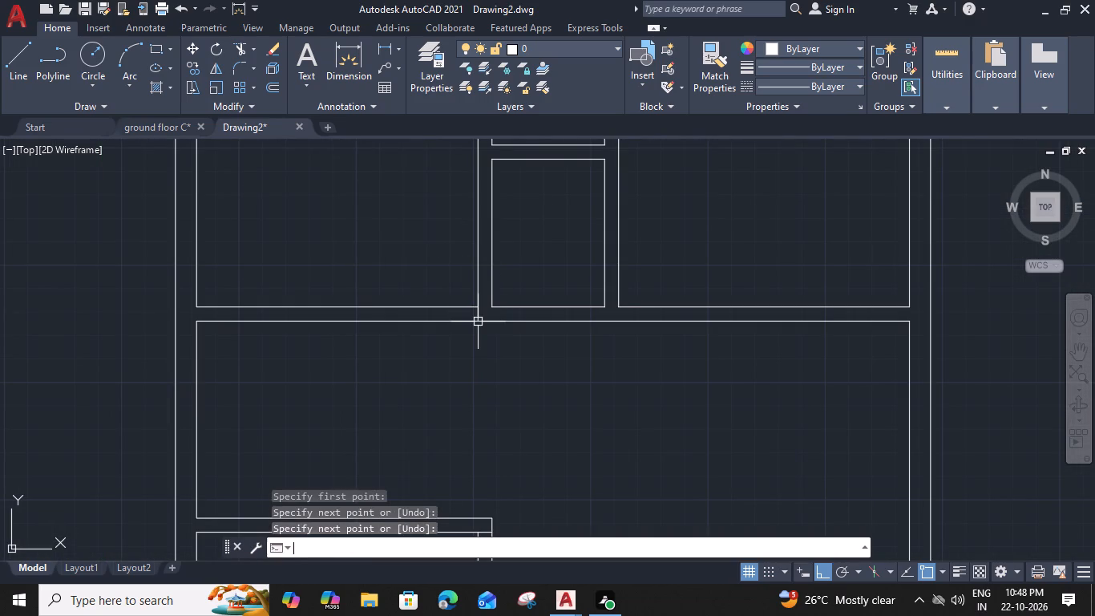
pyautogui.moveTo(612, 308); pyautogui.dragTo(554, 305, button='middle')
pyautogui.press('space')
pyautogui.click(560, 306)
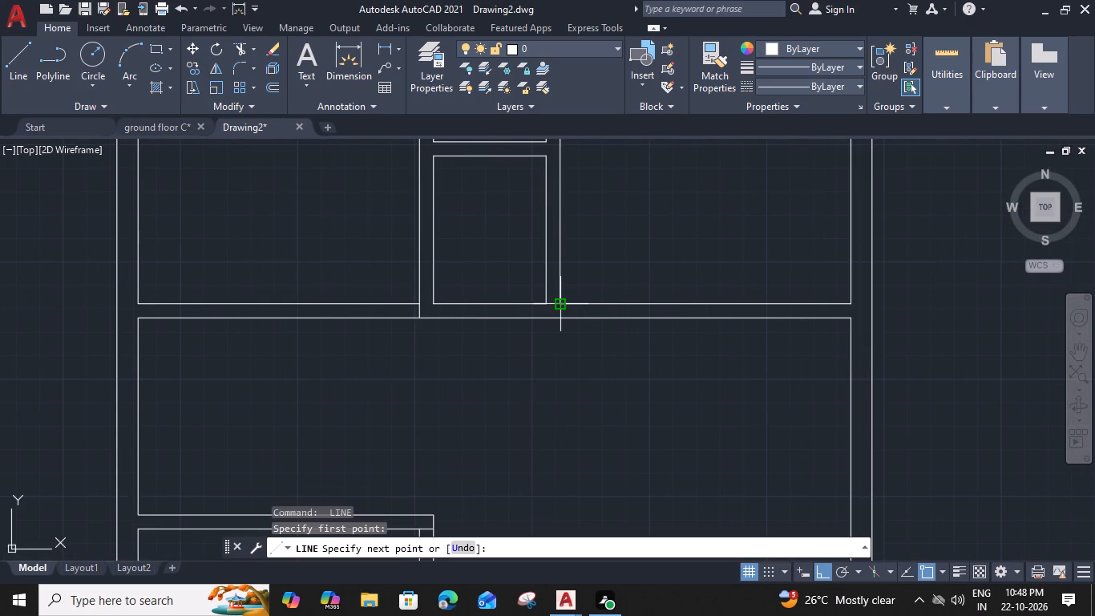
pyautogui.click(563, 322)
pyautogui.press('space')
# Draw a short horizontal line across the house's right outer wall, continuing the lower face of the upper cross wall.
pyautogui.scroll(-2, 562, 314)
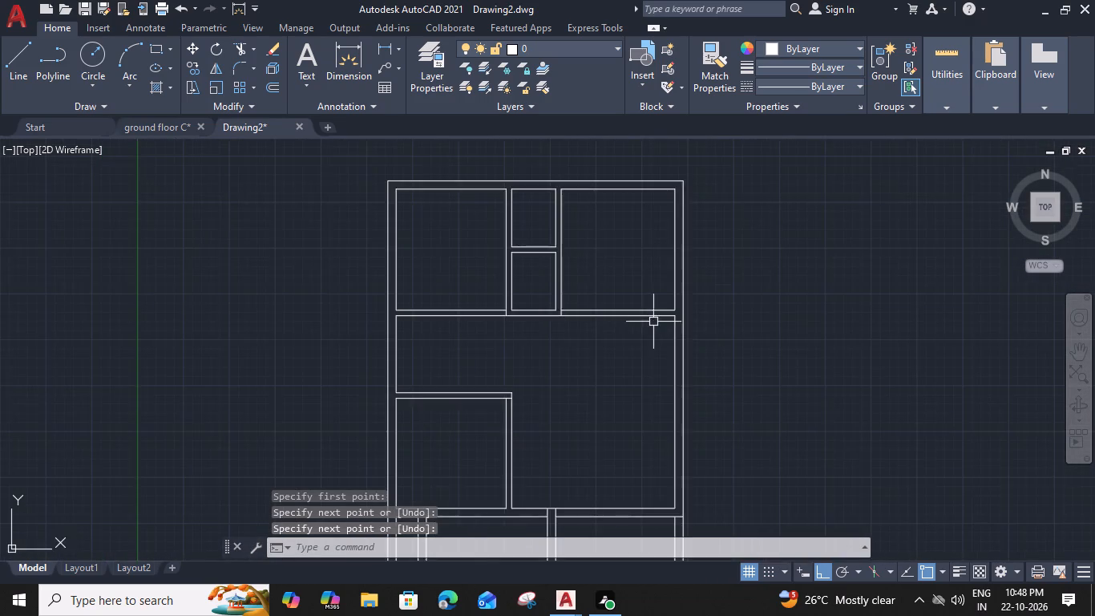
pyautogui.scroll(2, 657, 322)
pyautogui.press('space')
pyautogui.click(703, 309)
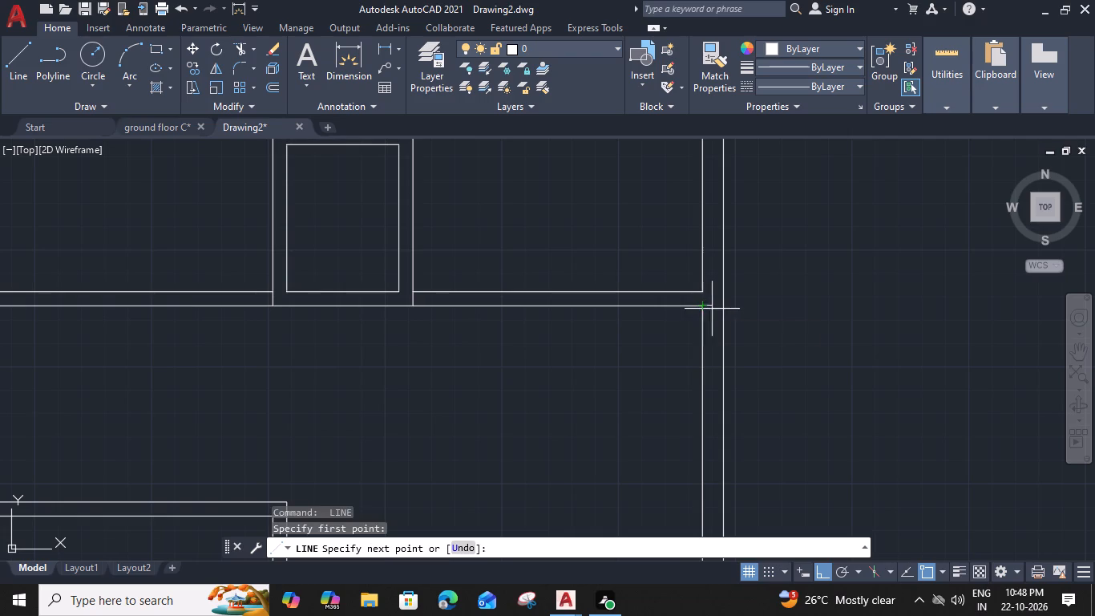
pyautogui.click(725, 309)
pyautogui.press('space')
# Draw short lines across the central rooms' side walls: left at the lower room's top line, right at the upper room's bottom line.
pyautogui.scroll(-1, 722, 307)
pyautogui.moveTo(620, 237); pyautogui.dragTo(620, 238, button='middle')
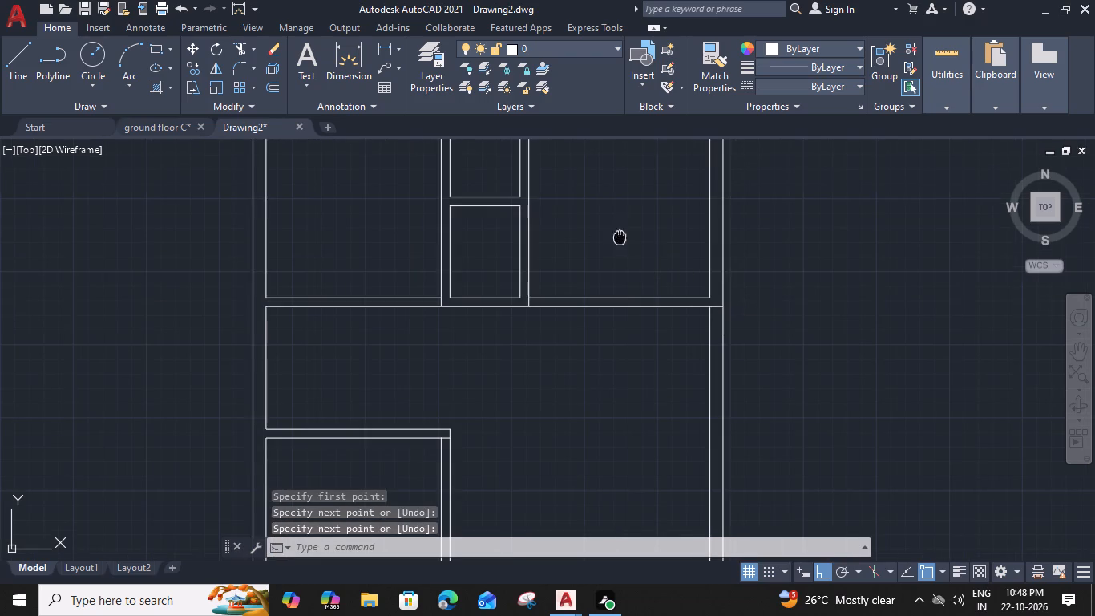
pyautogui.moveTo(620, 238); pyautogui.dragTo(668, 359, button='middle')
pyautogui.scroll(2, 490, 343)
pyautogui.press('space')
pyautogui.click(509, 304)
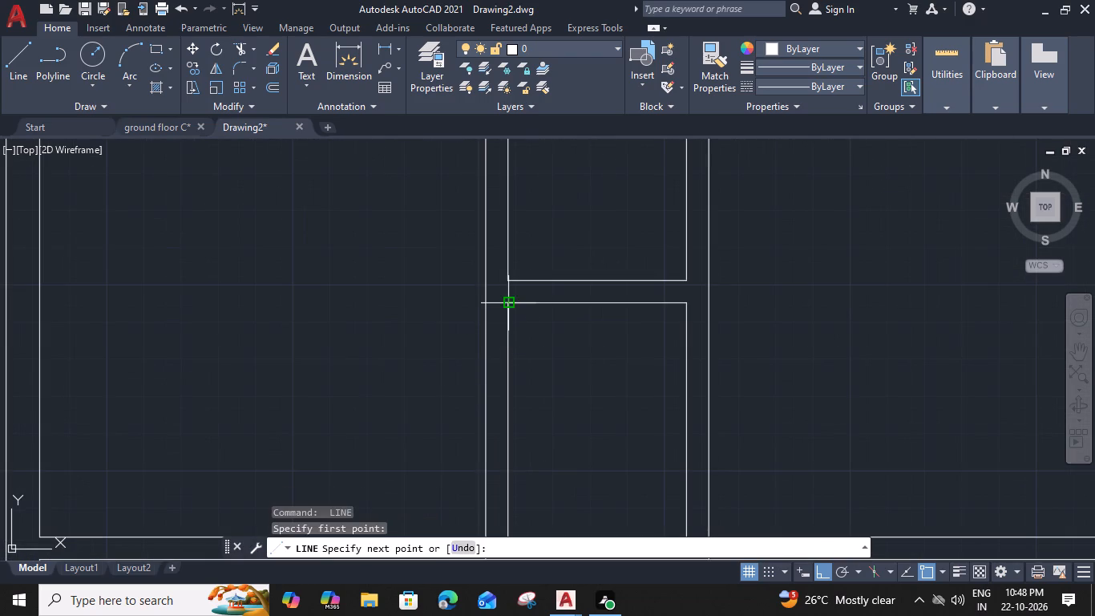
pyautogui.click(487, 304)
pyautogui.press('space')
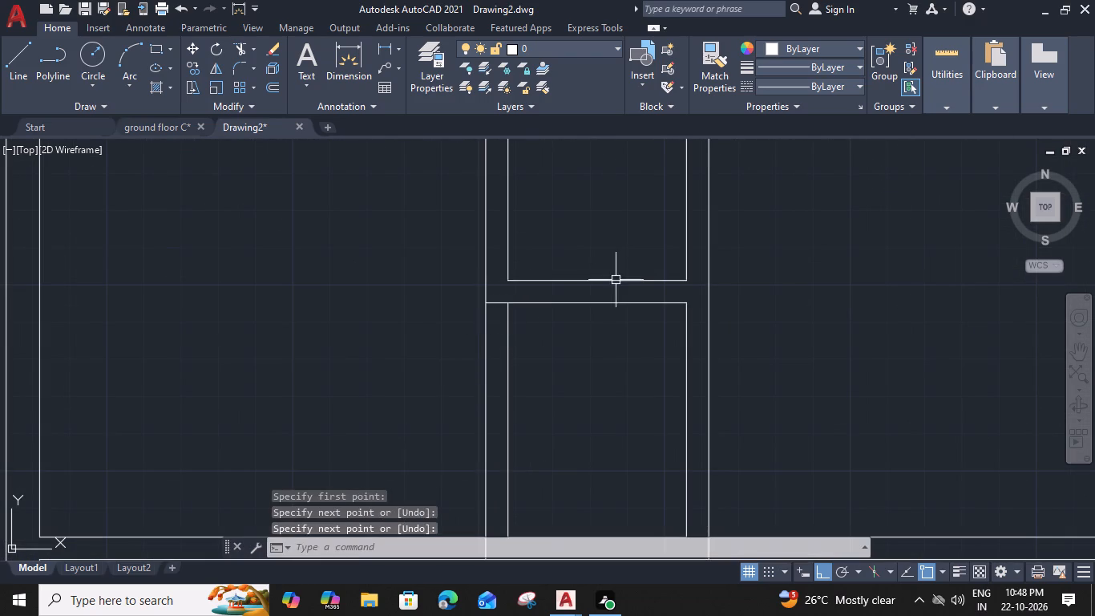
pyautogui.press('space')
pyautogui.click(688, 278)
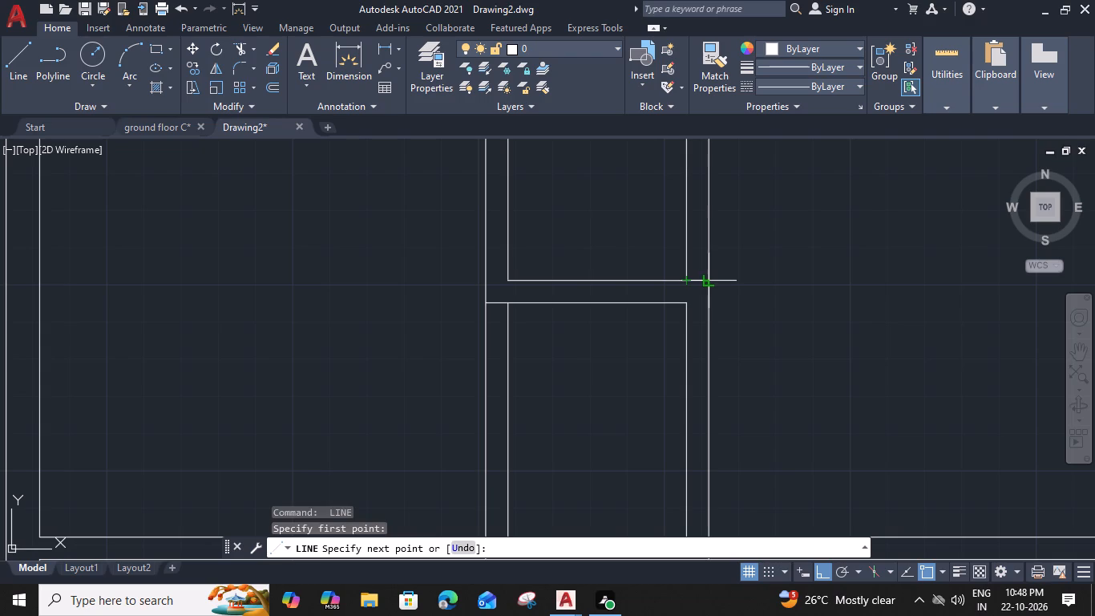
pyautogui.click(709, 280)
pyautogui.press('space')
# Offset both short lines across the cross wall above the lower room 3" outward, away from its right wall.
pyautogui.scroll(-2, 709, 280)
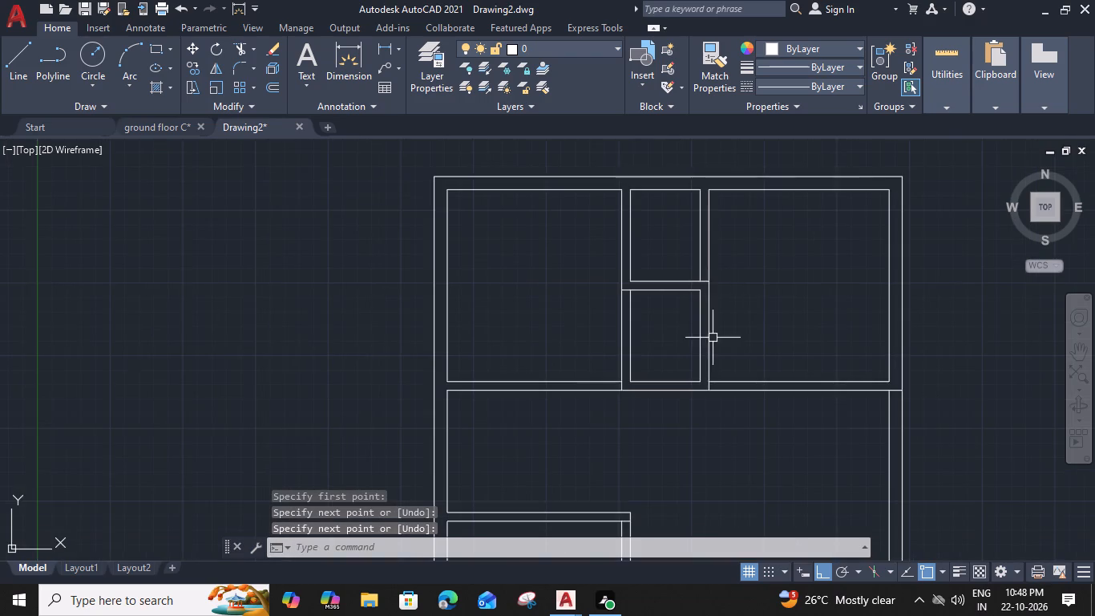
pyautogui.moveTo(713, 338); pyautogui.dragTo(596, 181, button='middle')
pyautogui.moveTo(614, 335); pyautogui.dragTo(589, 141, button='middle')
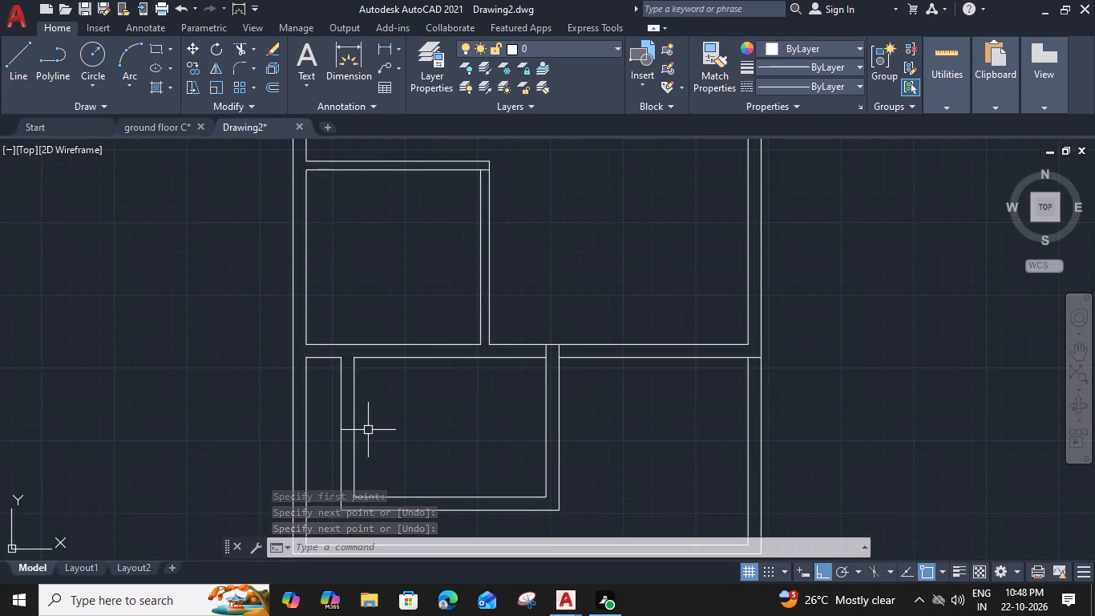
pyautogui.scroll(2, 596, 373)
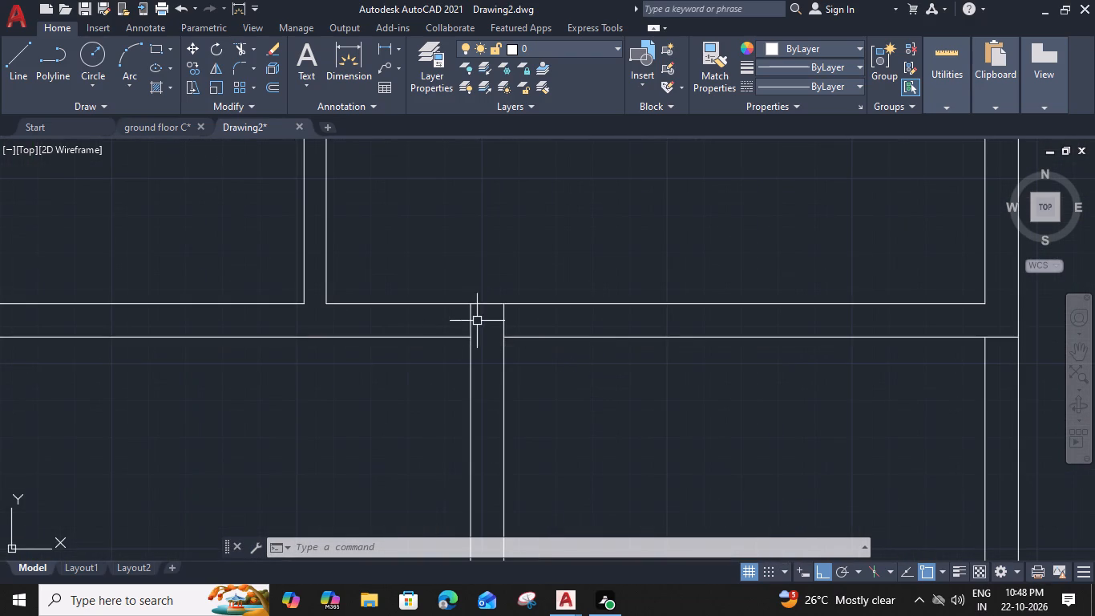
pyautogui.click(504, 320)
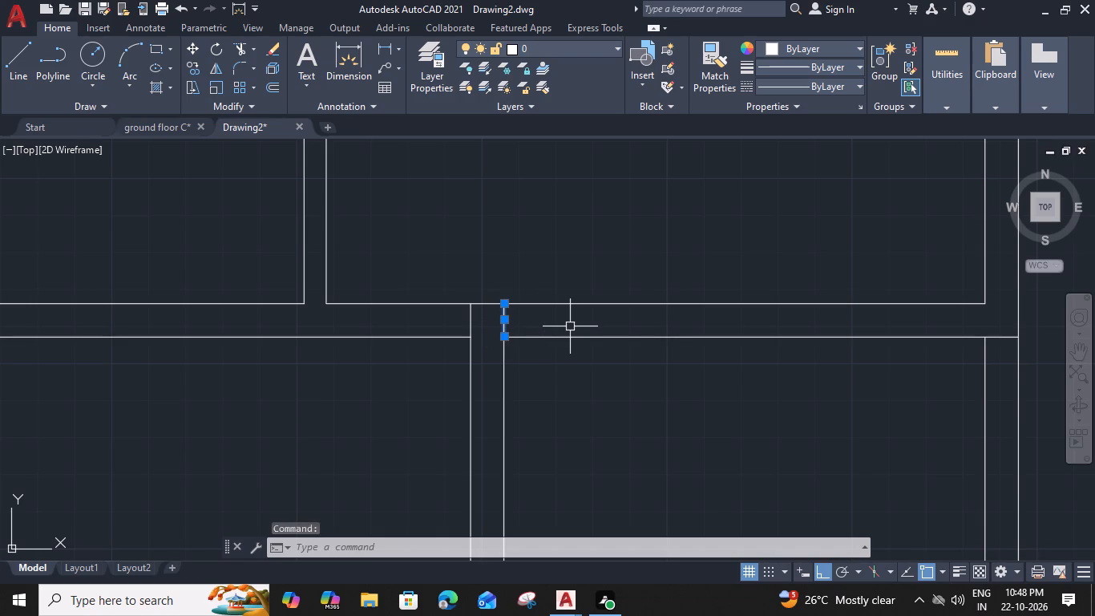
pyautogui.write('O')
pyautogui.press('space')
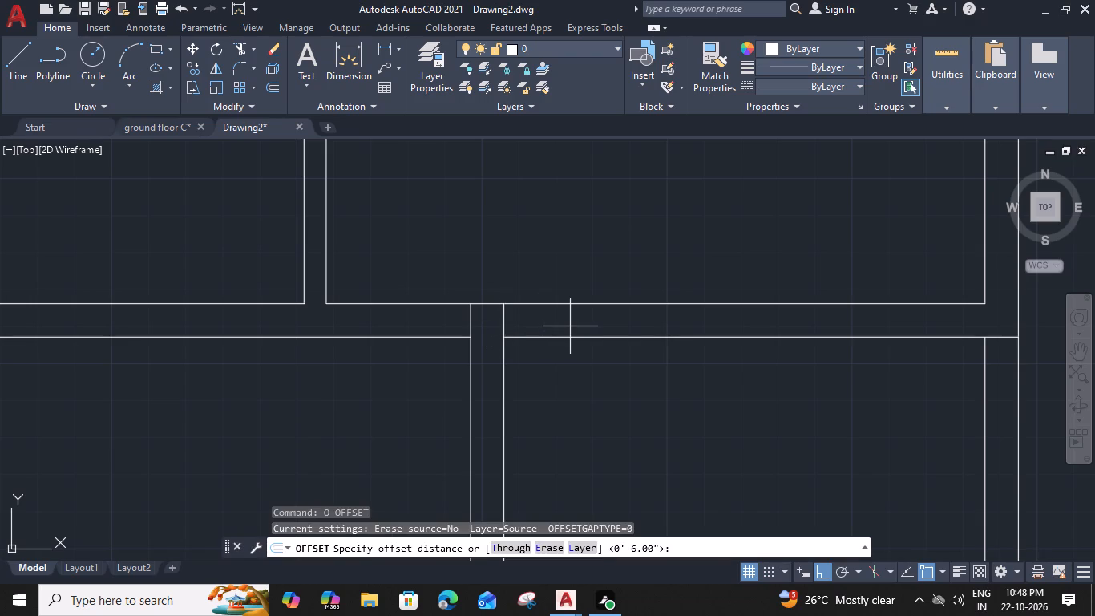
pyautogui.write('3"')
pyautogui.press('Return')
pyautogui.click(614, 327)
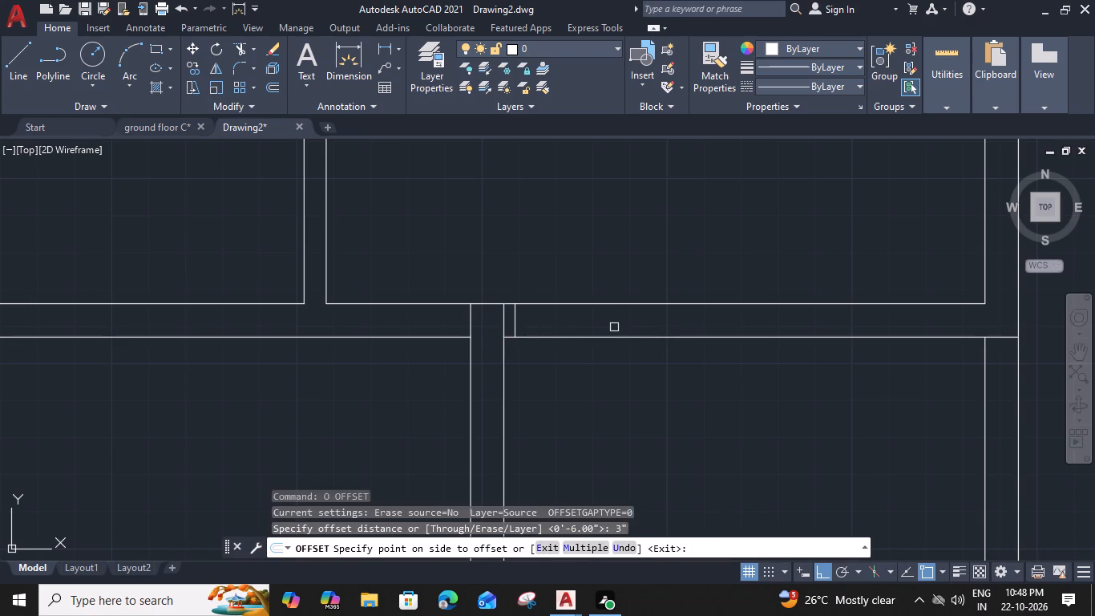
pyautogui.scroll(1, 460, 318)
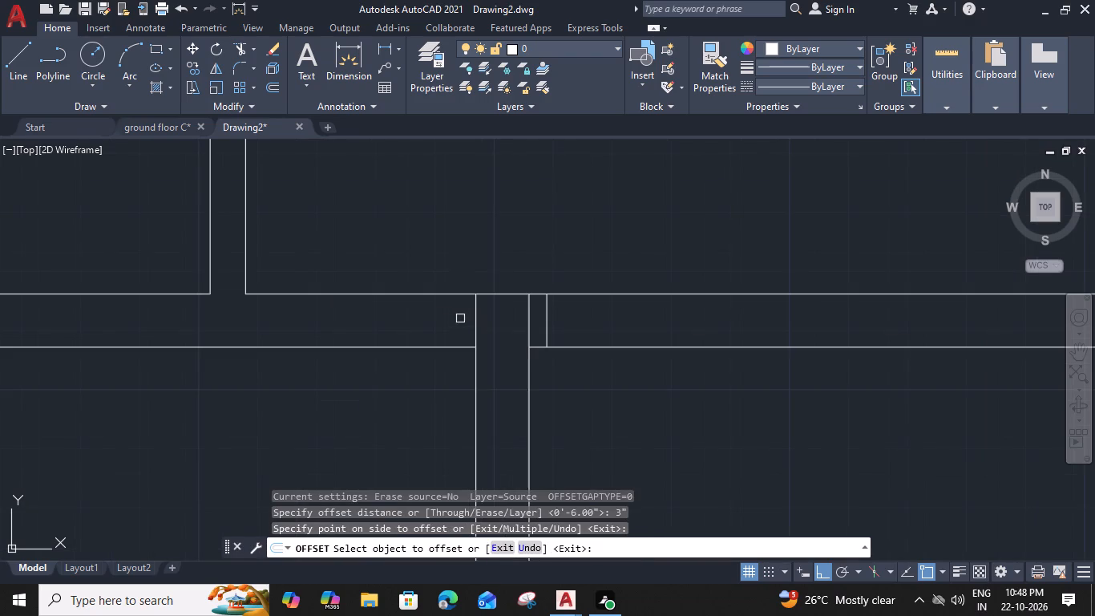
pyautogui.click(478, 323)
pyautogui.click(459, 323)
# Offset the short line across the middle-left room's right wall 3" downward.
pyautogui.scroll(-3, 455, 308)
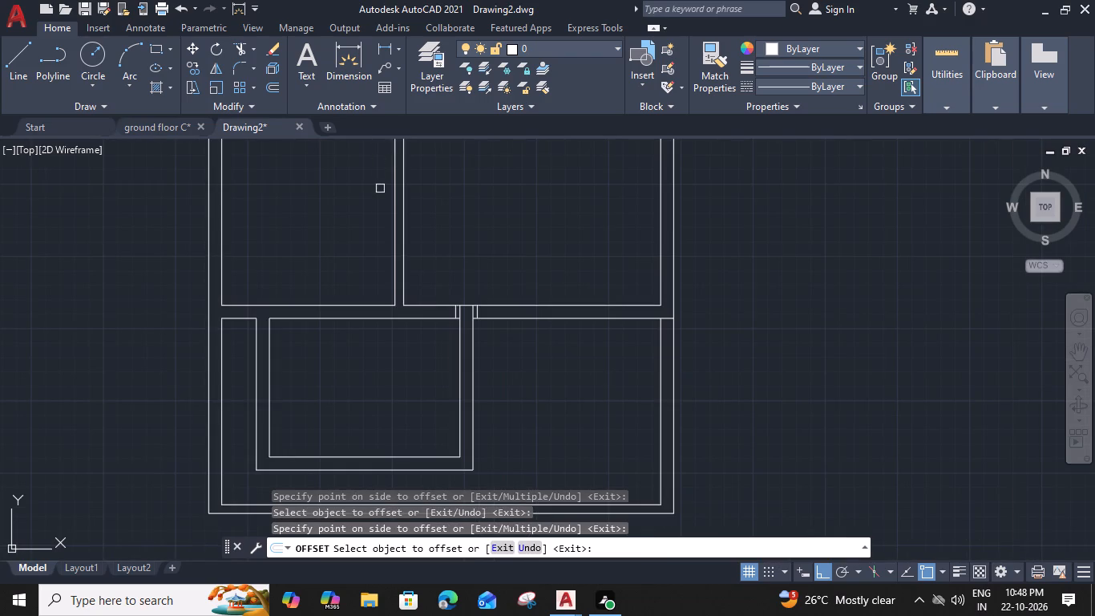
pyautogui.moveTo(381, 202); pyautogui.dragTo(395, 355, button='middle')
pyautogui.scroll(2, 418, 251)
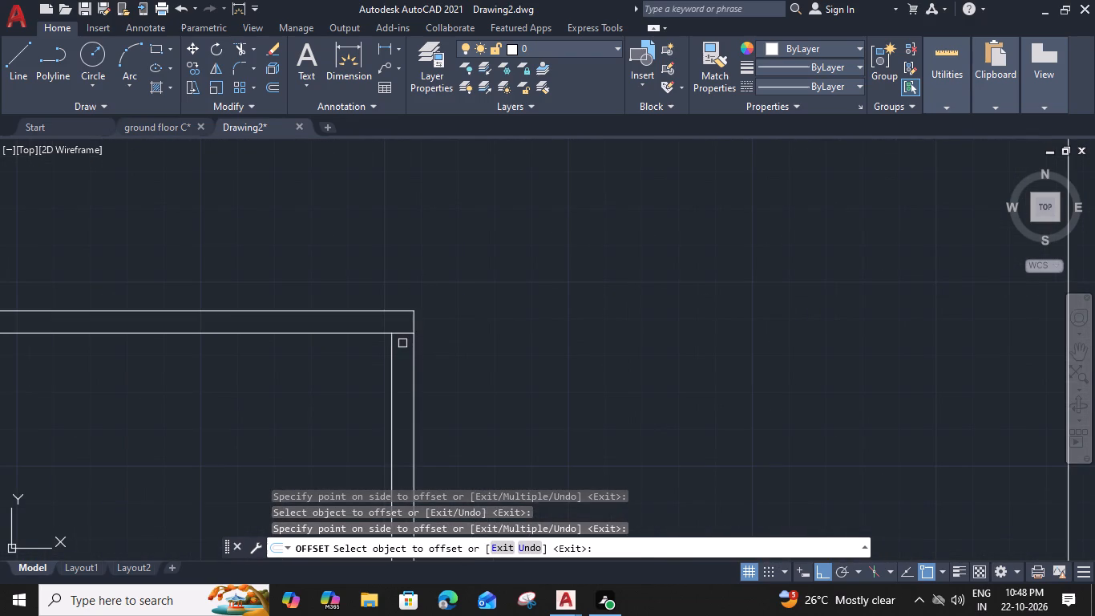
pyautogui.moveTo(402, 334); pyautogui.dragTo(402, 343)
pyautogui.click(406, 369)
# Offset both short lines across the upper cross wall 3" outward, away from the small central rooms.
pyautogui.scroll(-2, 397, 349)
pyautogui.scroll(2, 350, 212)
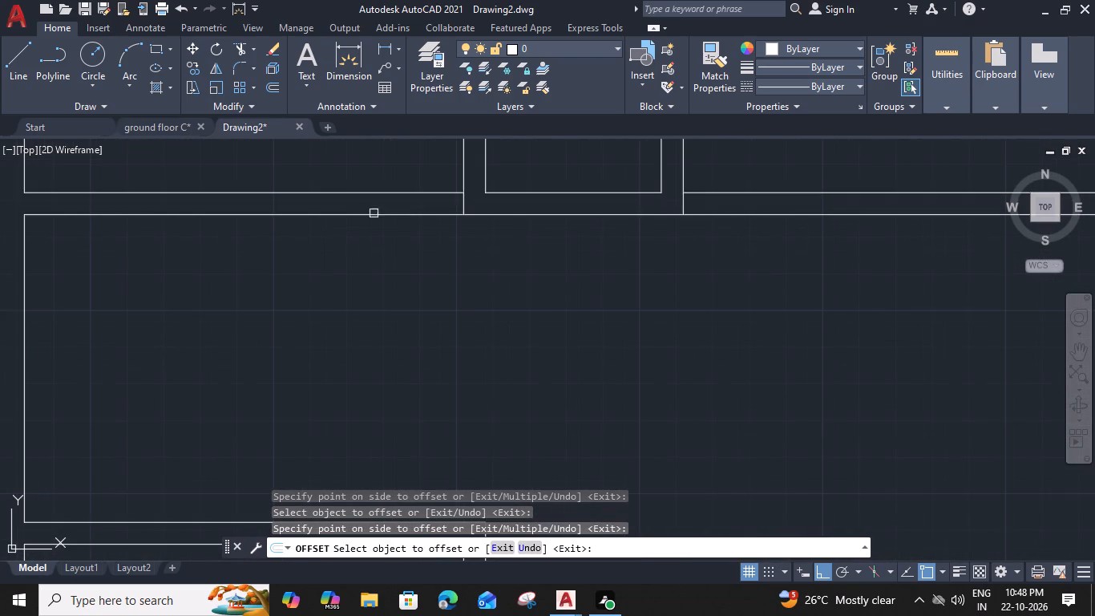
pyautogui.click(462, 205)
pyautogui.click(401, 204)
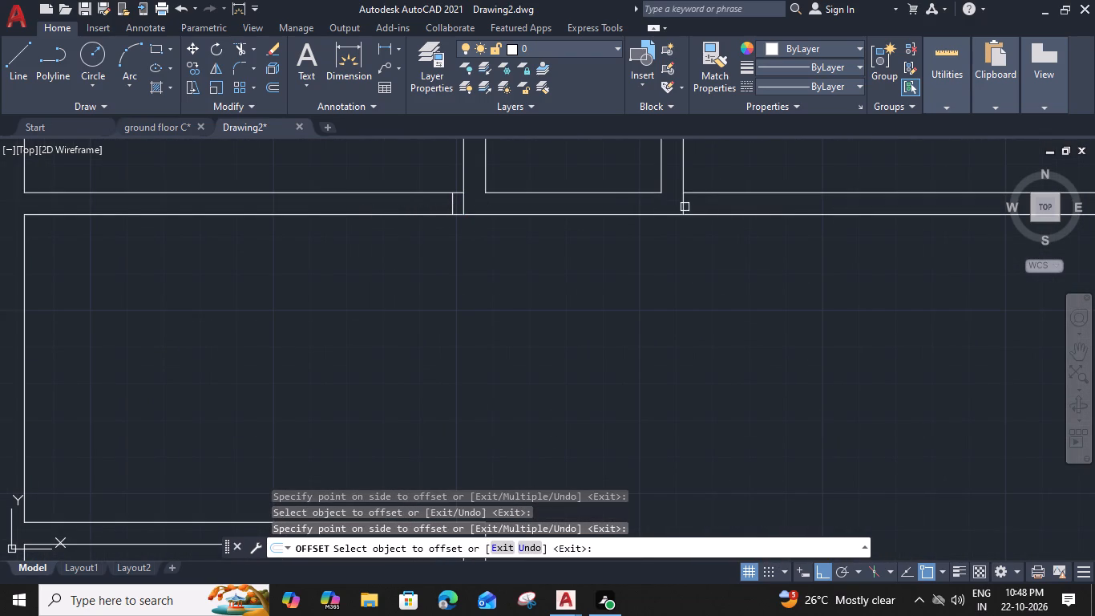
pyautogui.click(685, 207)
pyautogui.click(729, 207)
# Offset the short lines across the central rooms' side walls by 3", the right one upward and the left one downward.
pyautogui.moveTo(590, 188); pyautogui.dragTo(507, 436, button='middle')
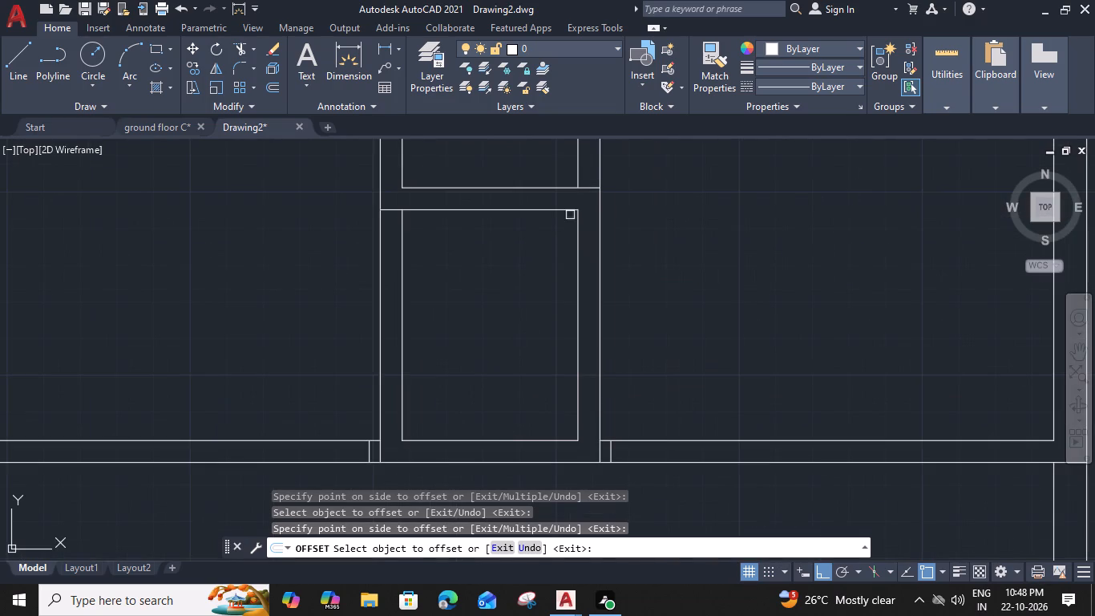
pyautogui.click(587, 189)
pyautogui.click(590, 158)
pyautogui.click(390, 211)
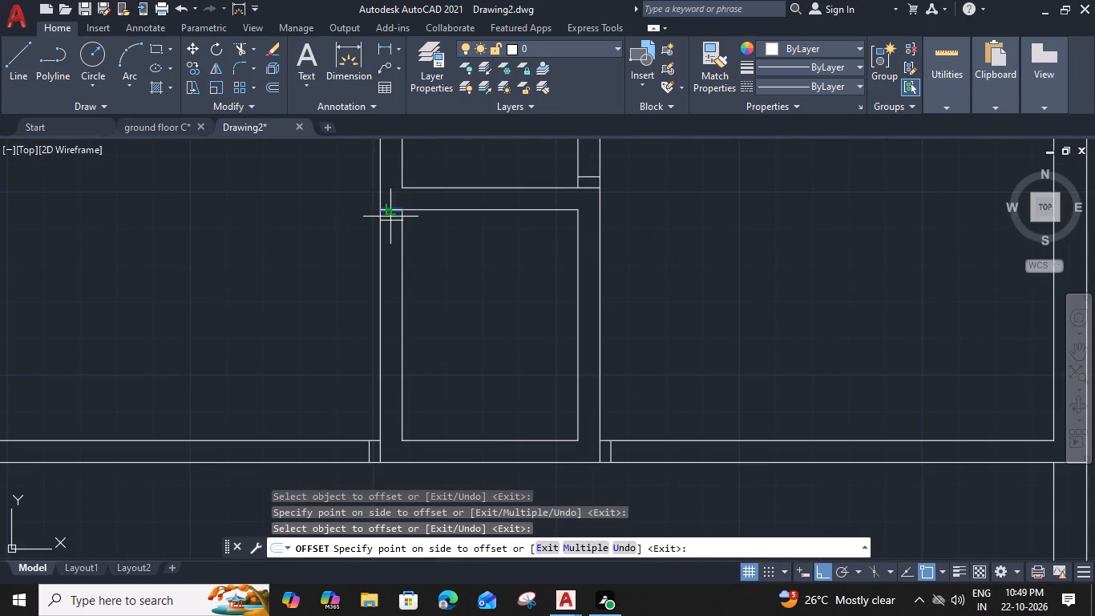
pyautogui.click(393, 297)
pyautogui.scroll(-2, 430, 286)
pyautogui.press('Escape')
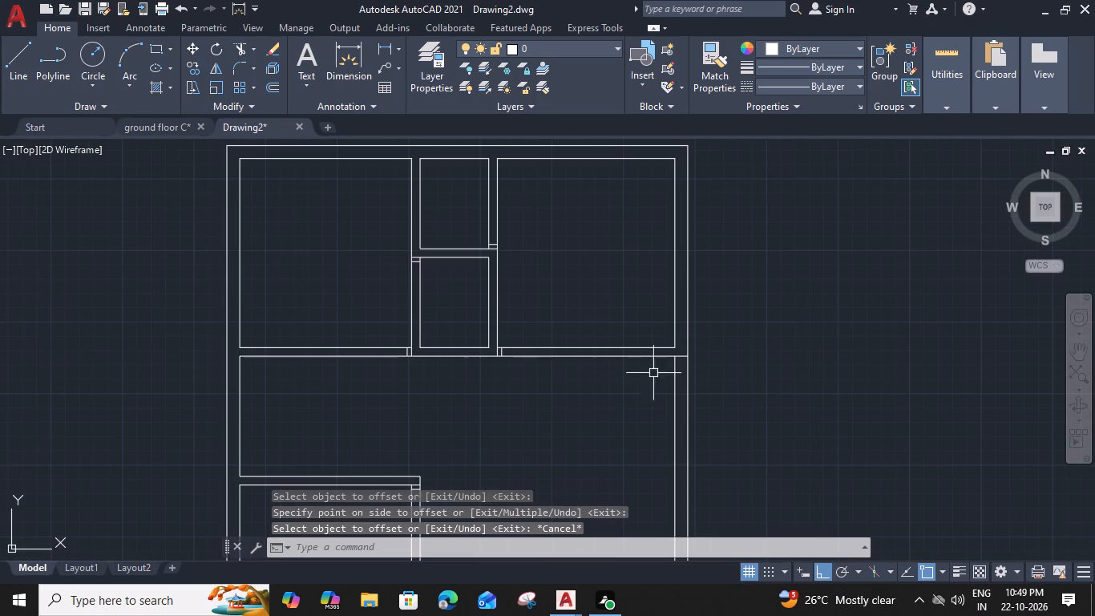
# Select the short line across the house's right outer wall, level with the lower face of the upper cross wall.
pyautogui.scroll(2, 713, 359)
pyautogui.click(640, 359)
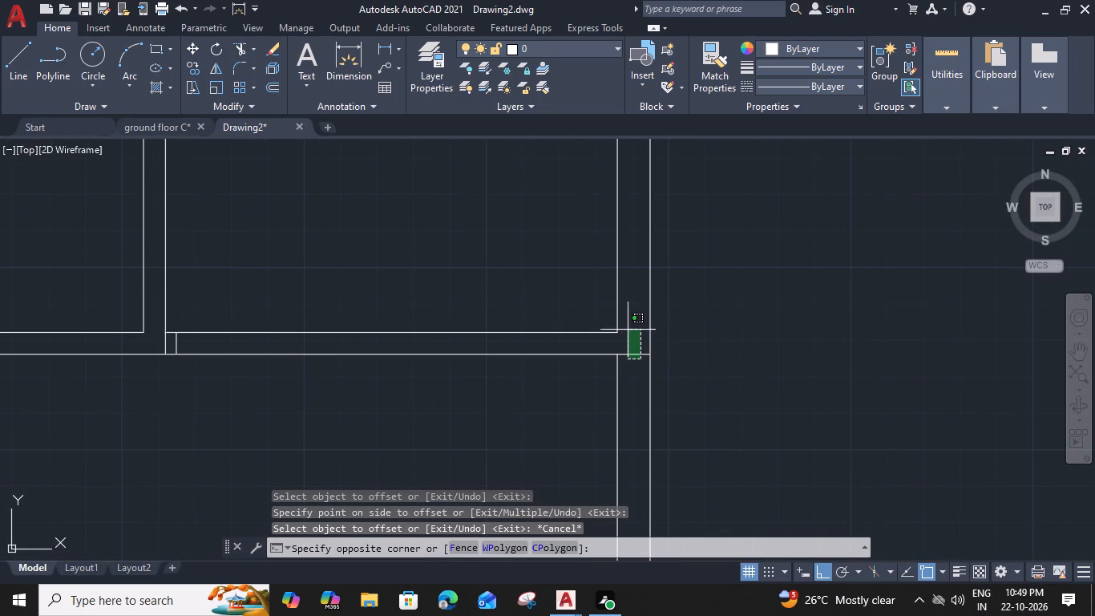
pyautogui.click(629, 331)
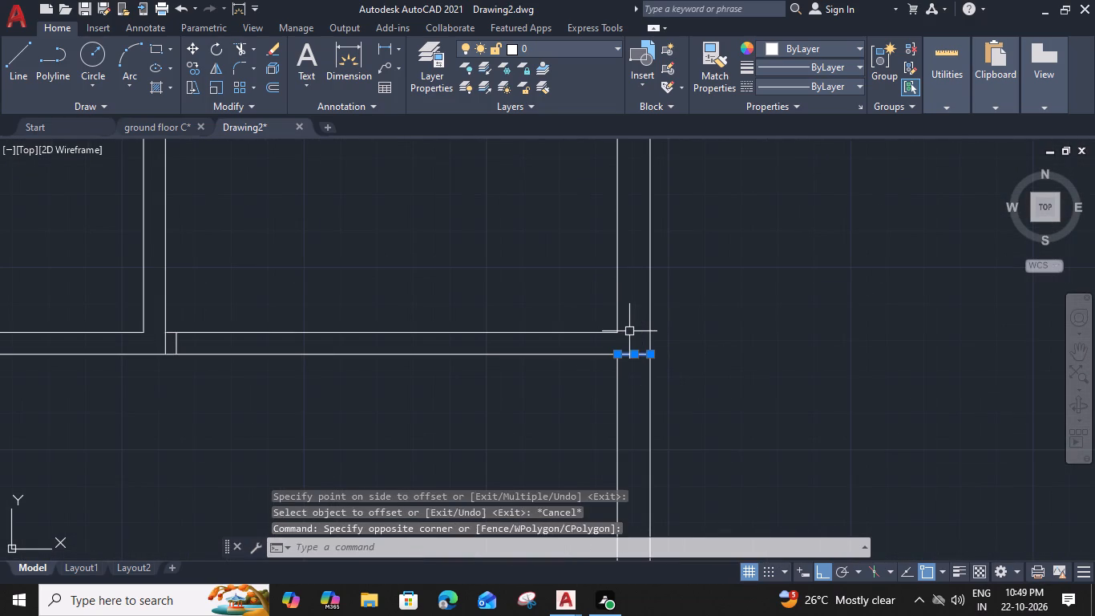
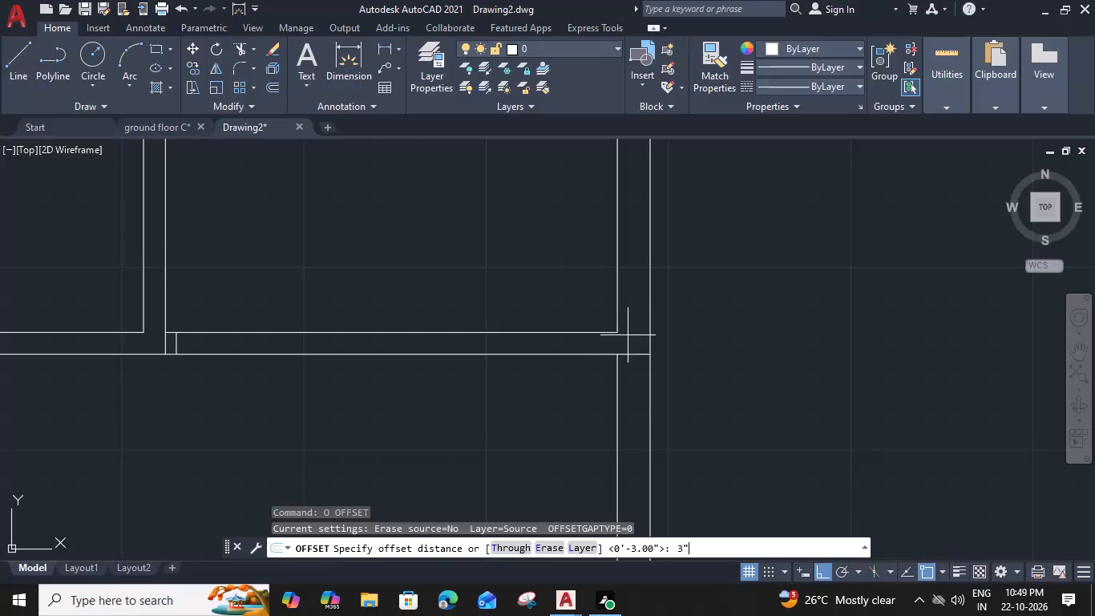
# Offset the selected short line across the right outer wall 3" downward.
pyautogui.press('Return')
pyautogui.click(629, 423)
pyautogui.press('Escape')
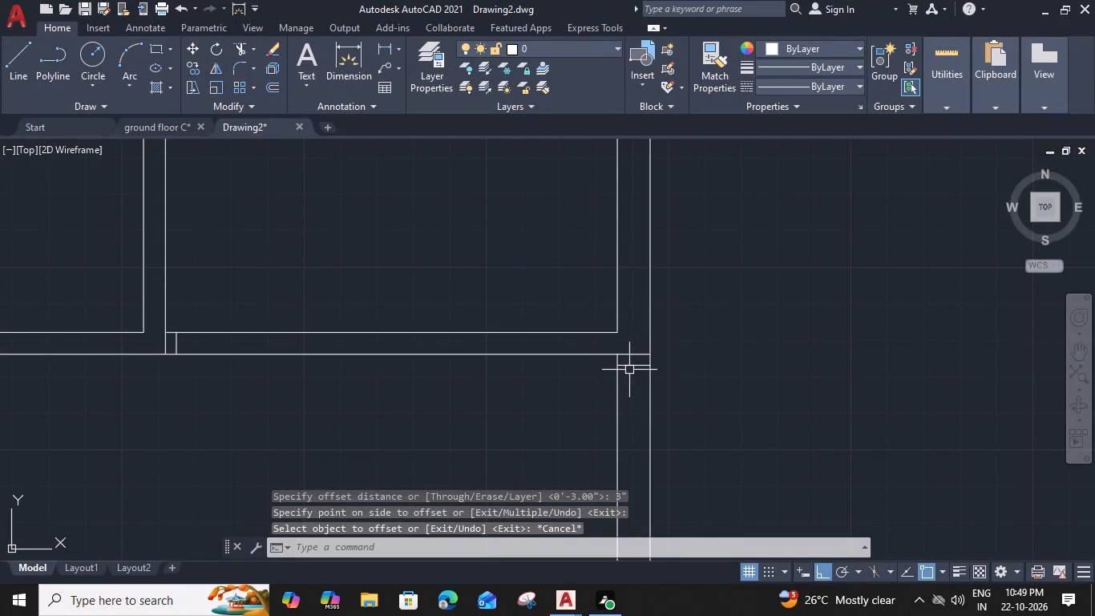
# Offset the lower short line across the right outer wall 3' downward to mark the far side of the opening.
pyautogui.click(631, 367)
pyautogui.write('O')
pyautogui.press('space')
pyautogui.press('3')
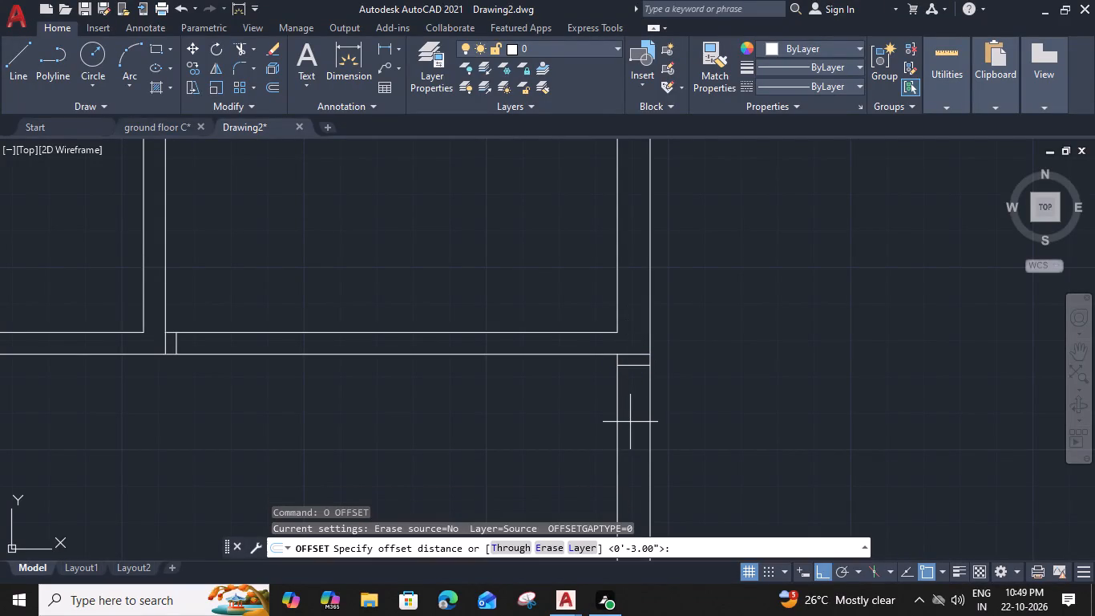
pyautogui.press("'")
pyautogui.press('space')
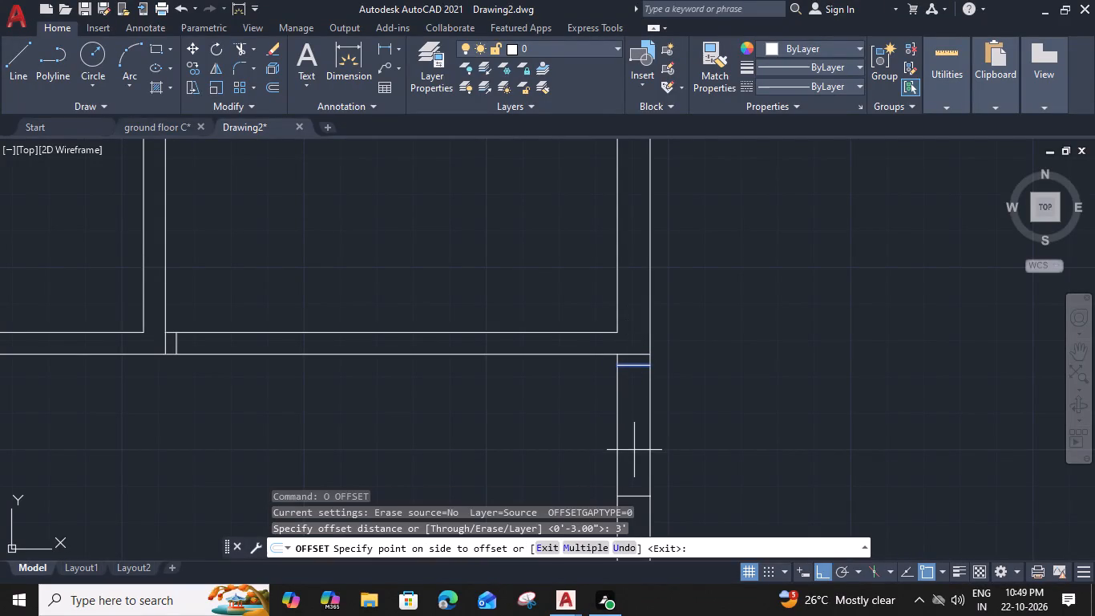
pyautogui.click(634, 450)
# Offset the outer short lines across the upper cross wall 3' outward on both sides of the small central rooms.
pyautogui.moveTo(345, 366); pyautogui.dragTo(590, 362, button='middle')
pyautogui.scroll(1, 443, 341)
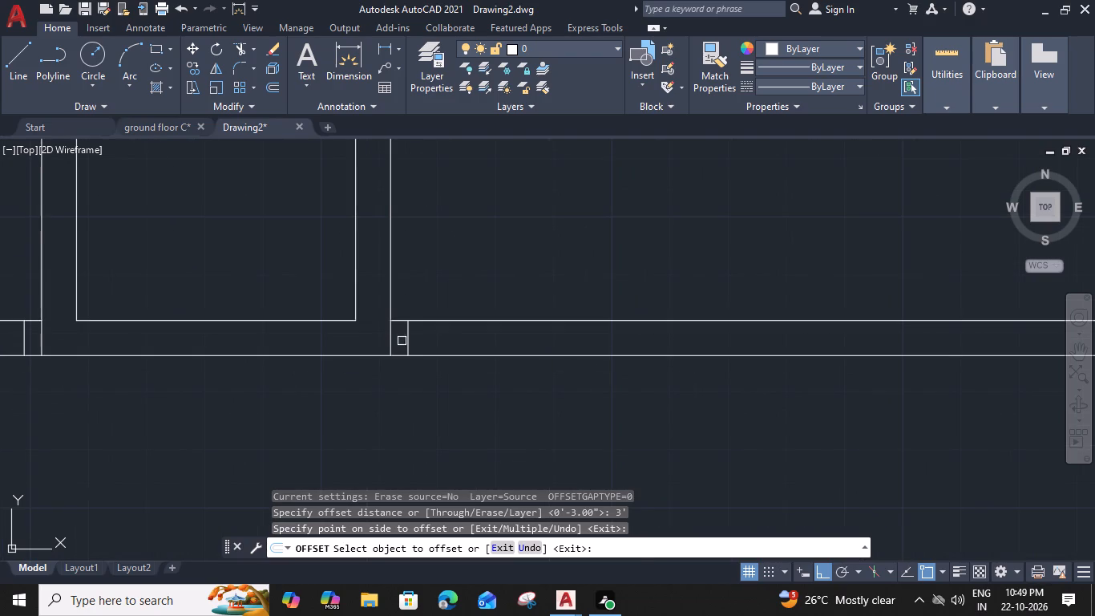
pyautogui.click(408, 341)
pyautogui.click(597, 353)
pyautogui.scroll(-1, 352, 348)
pyautogui.moveTo(303, 341); pyautogui.dragTo(531, 332, button='middle')
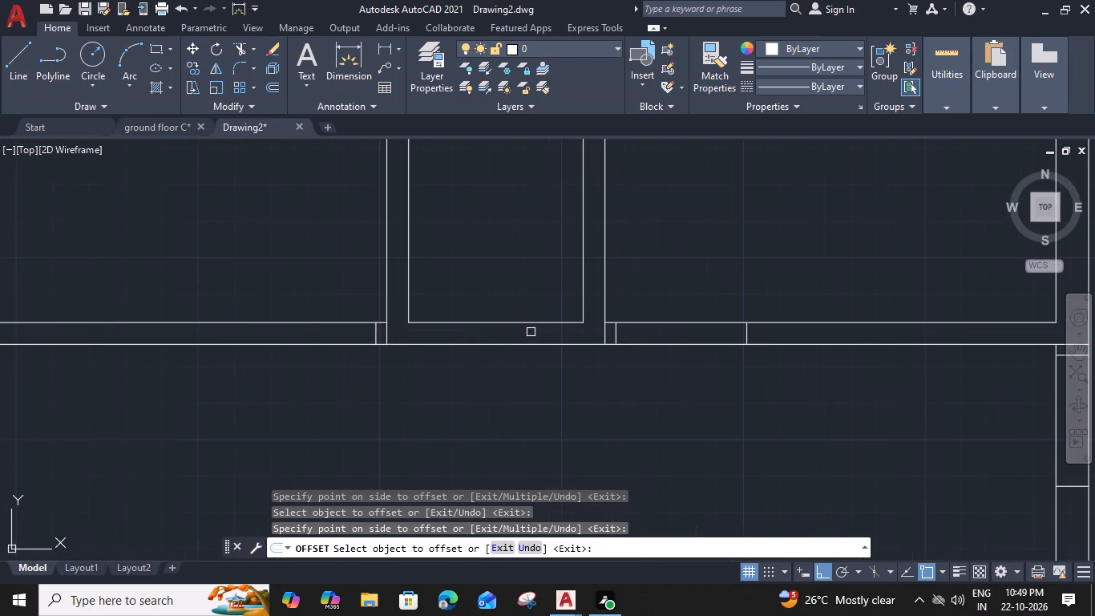
pyautogui.click(370, 331)
pyautogui.moveTo(378, 332); pyautogui.dragTo(339, 339)
pyautogui.click(277, 341)
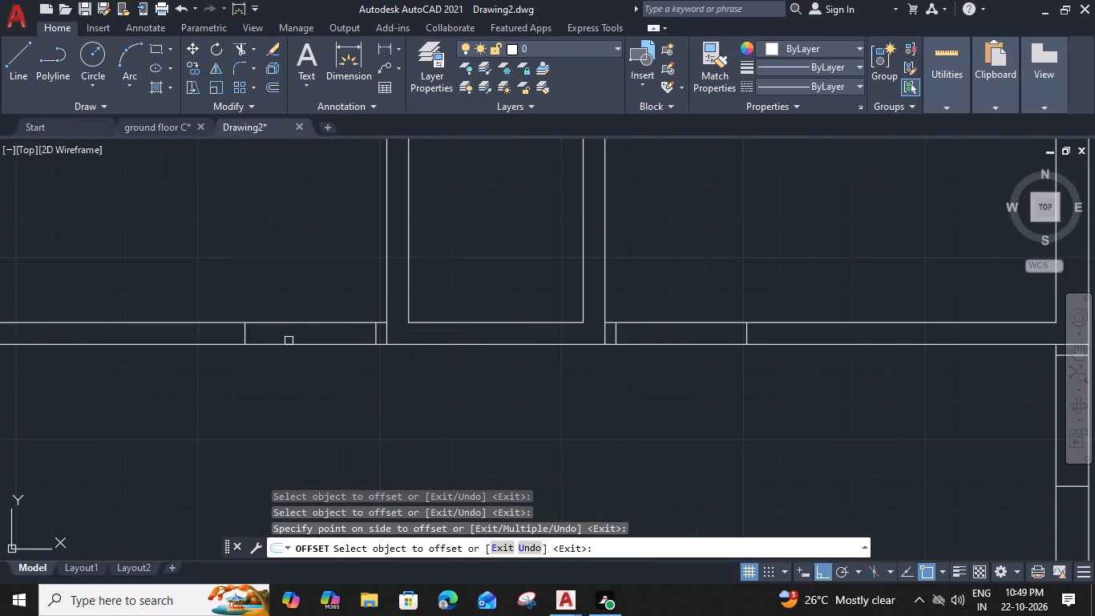
# Offset the lower short line across the middle-left room's right wall 3' downward.
pyautogui.scroll(-2, 309, 363)
pyautogui.moveTo(347, 390); pyautogui.dragTo(415, 123, button='middle')
pyautogui.scroll(2, 412, 237)
pyautogui.click(416, 201)
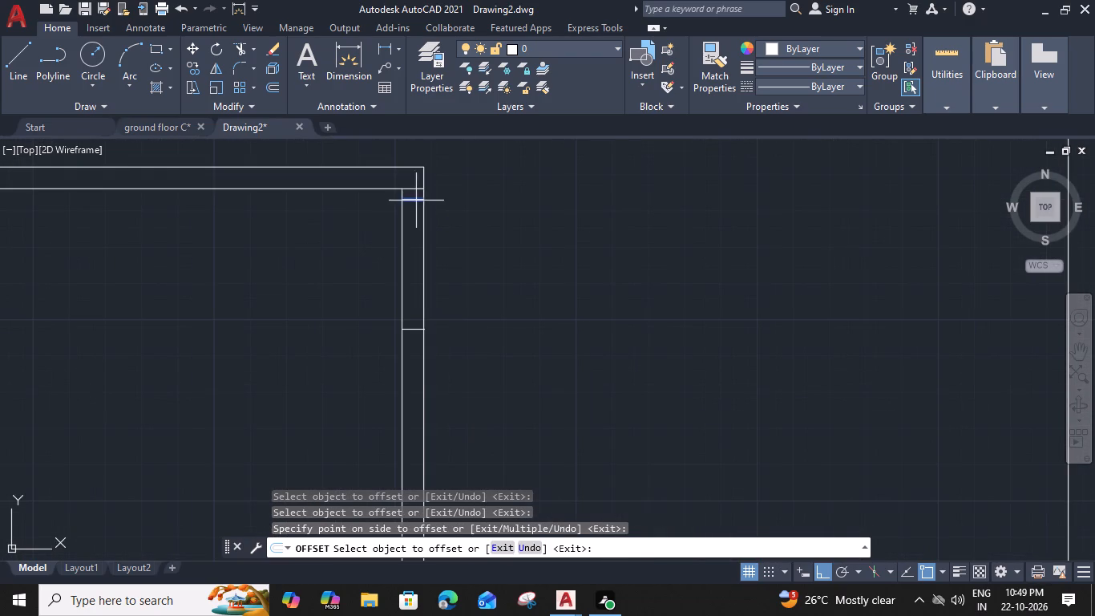
pyautogui.click(414, 261)
# Offset the outer short lines across the lower cross wall 3' outward, one to the left and one to the right.
pyautogui.scroll(-2, 414, 270)
pyautogui.scroll(2, 468, 433)
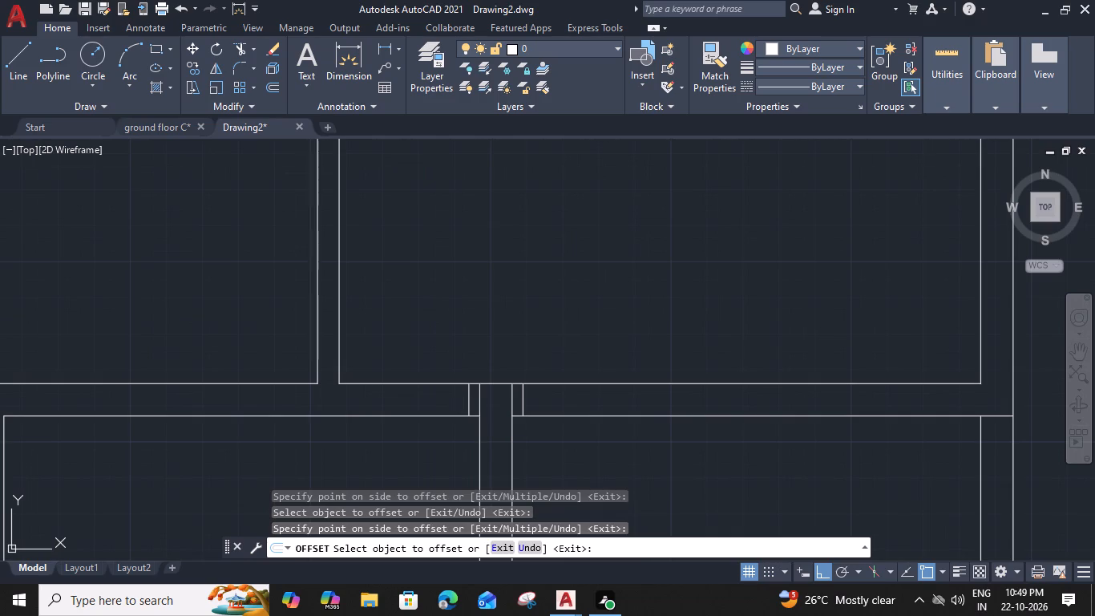
pyautogui.click(467, 403)
pyautogui.click(414, 404)
pyautogui.click(523, 400)
pyautogui.click(643, 399)
pyautogui.press('Escape')
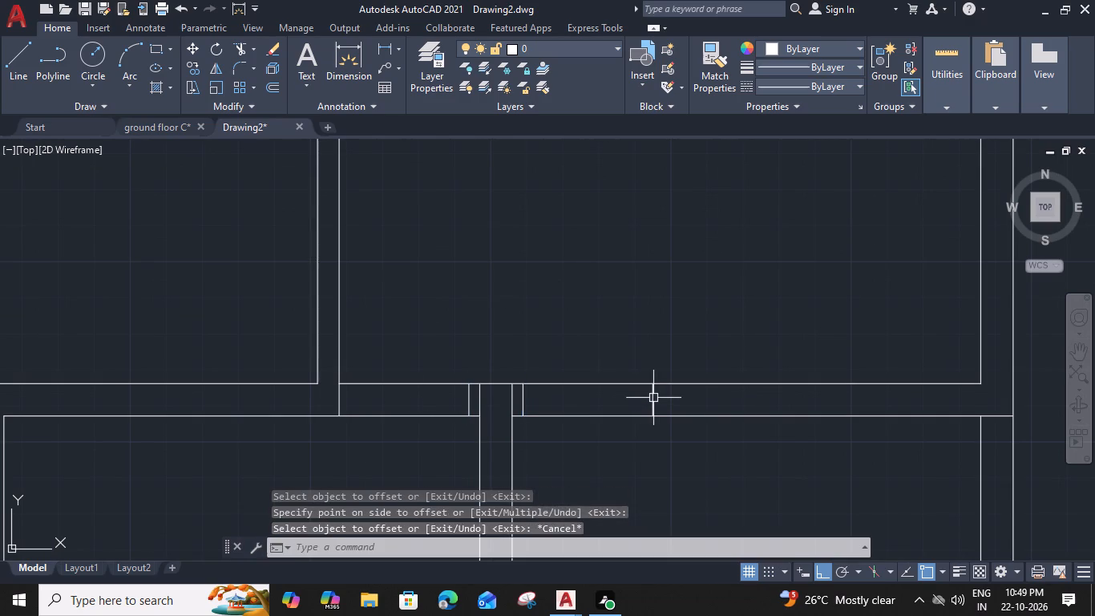
# Offset the rightmost short line across the lower cross wall another 1' to the right.
pyautogui.click(653, 399)
pyautogui.press('p')
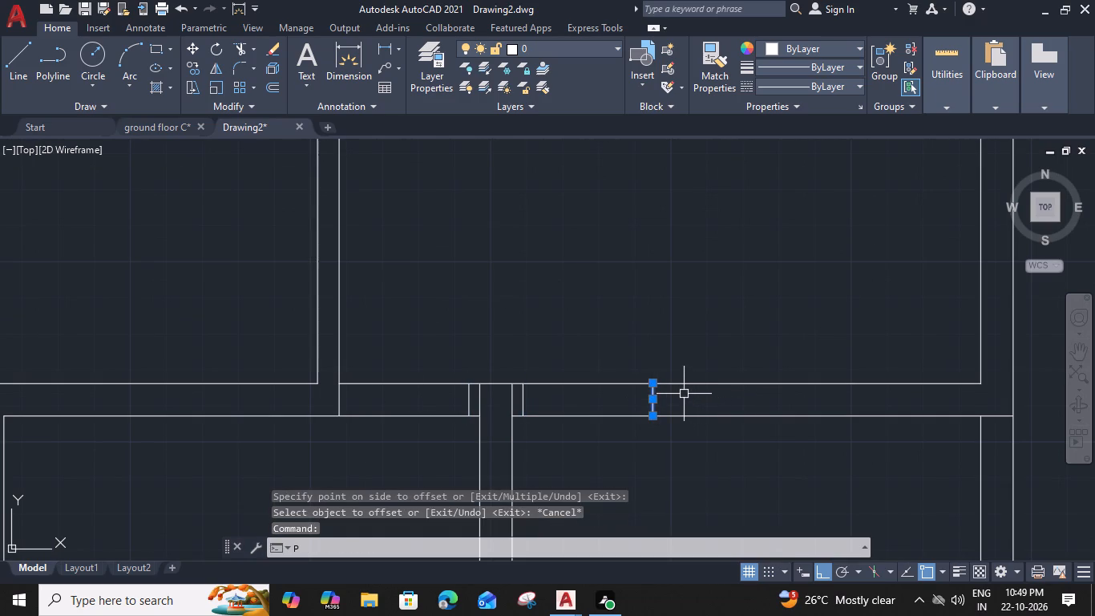
pyautogui.press('BackSpace')
pyautogui.write('O')
pyautogui.press('space')
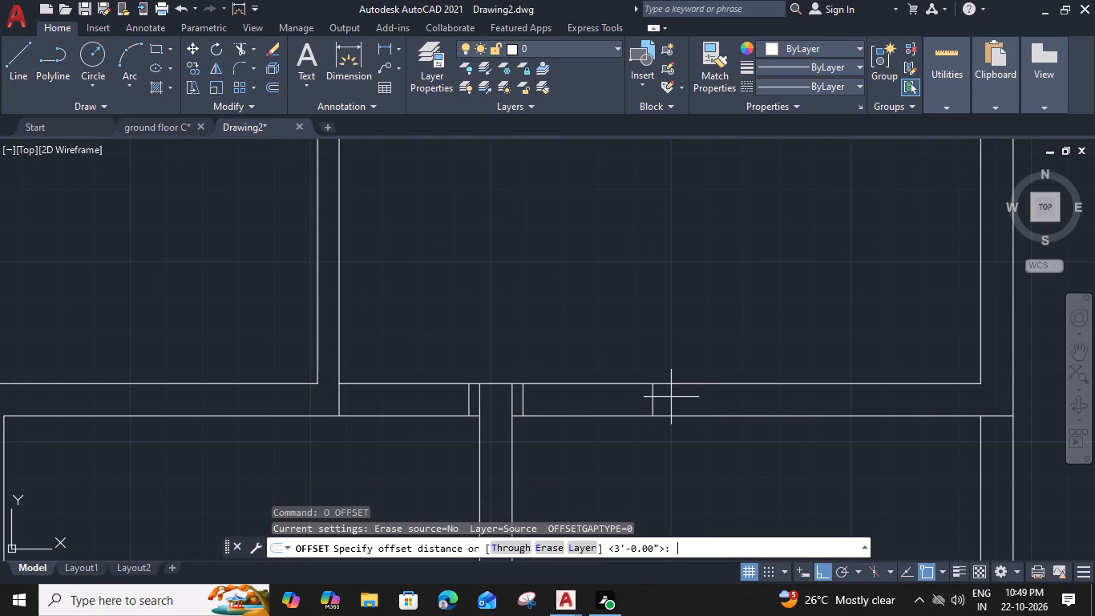
pyautogui.write("1'")
pyautogui.press('space')
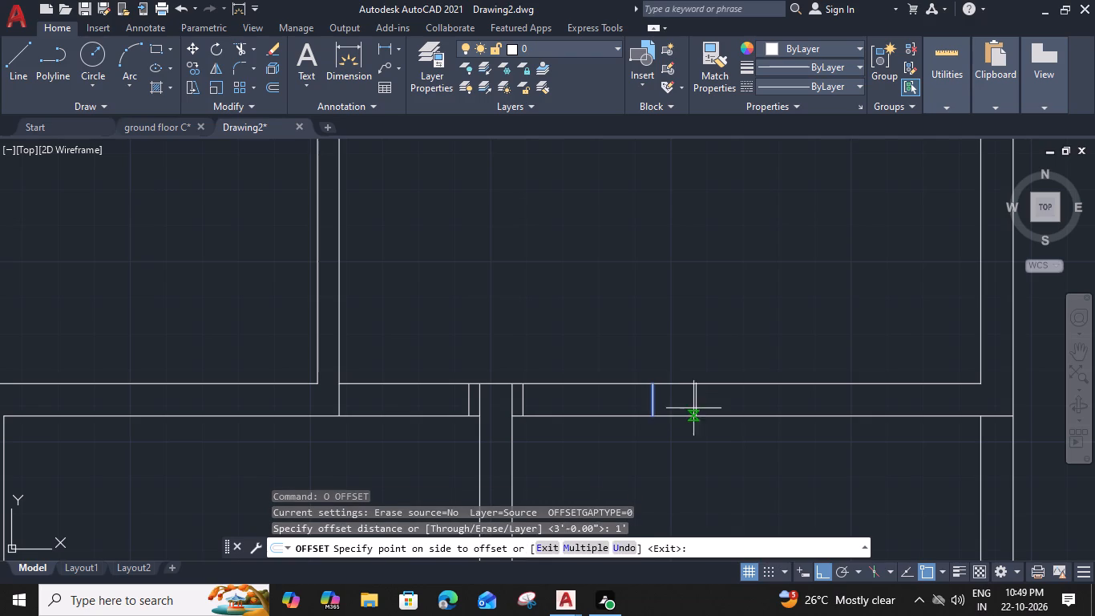
pyautogui.click(693, 408)
pyautogui.press('Escape')
# Trim the extra short lines and wall faces in the lower cross wall to cut a 3' opening on the left and a 4' opening on the right.
pyautogui.write('TR')
pyautogui.press('space')
pyautogui.moveTo(650, 400); pyautogui.dragTo(640, 400)
pyautogui.click(511, 396)
pyautogui.click(480, 400)
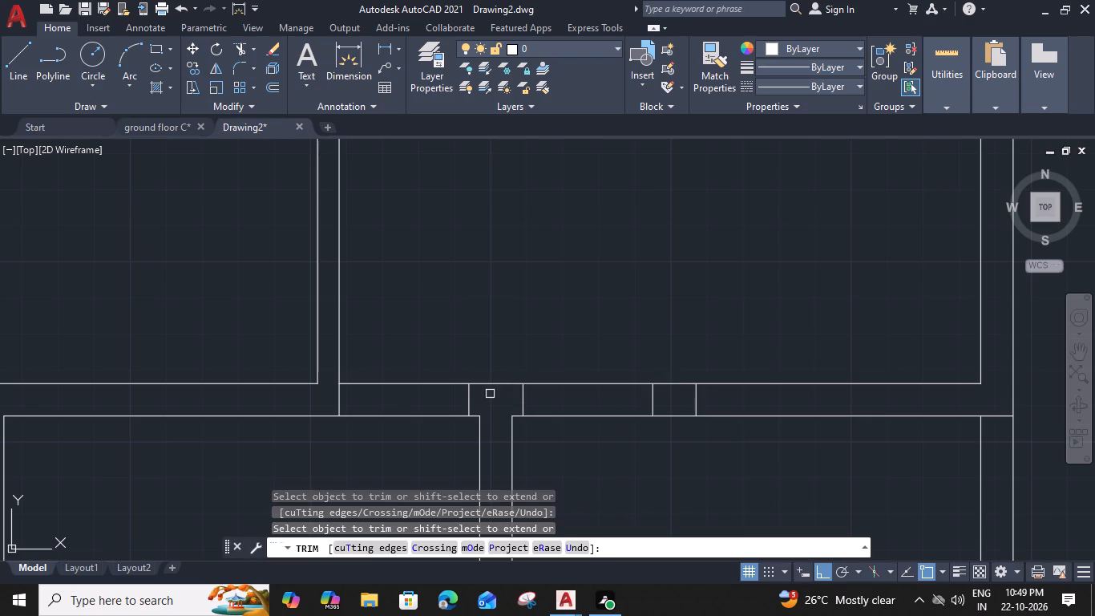
pyautogui.click(653, 400)
pyautogui.click(649, 366)
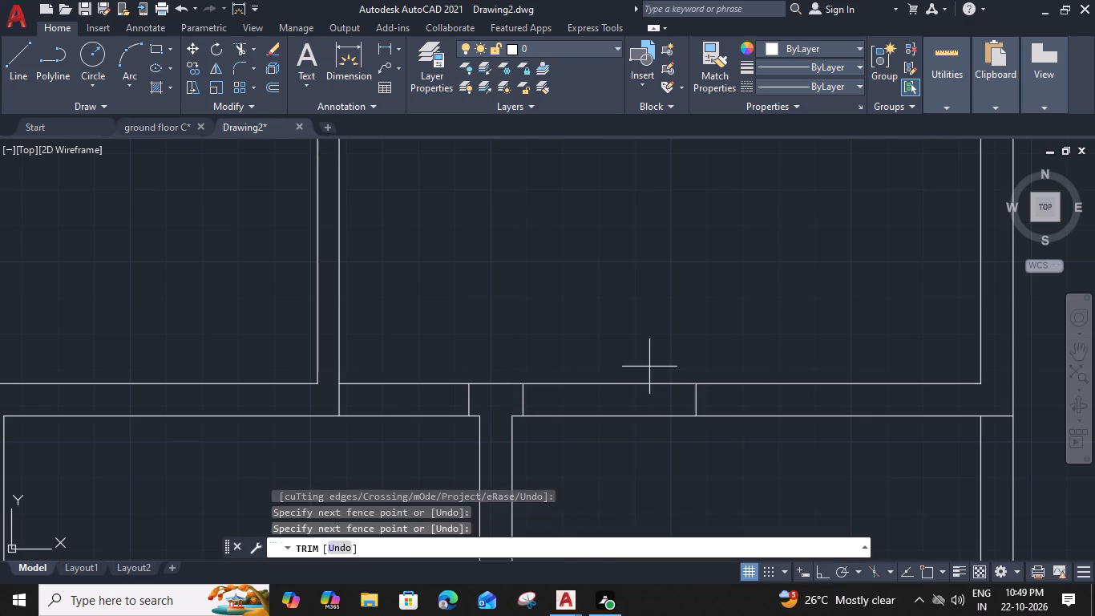
pyautogui.click(588, 458)
pyautogui.moveTo(397, 359); pyautogui.dragTo(391, 370)
pyautogui.click(362, 432)
# Trim the spare short line and both wall faces to cut the 3' opening in the middle-left room's right wall.
pyautogui.moveTo(410, 298); pyautogui.dragTo(372, 372, button='middle')
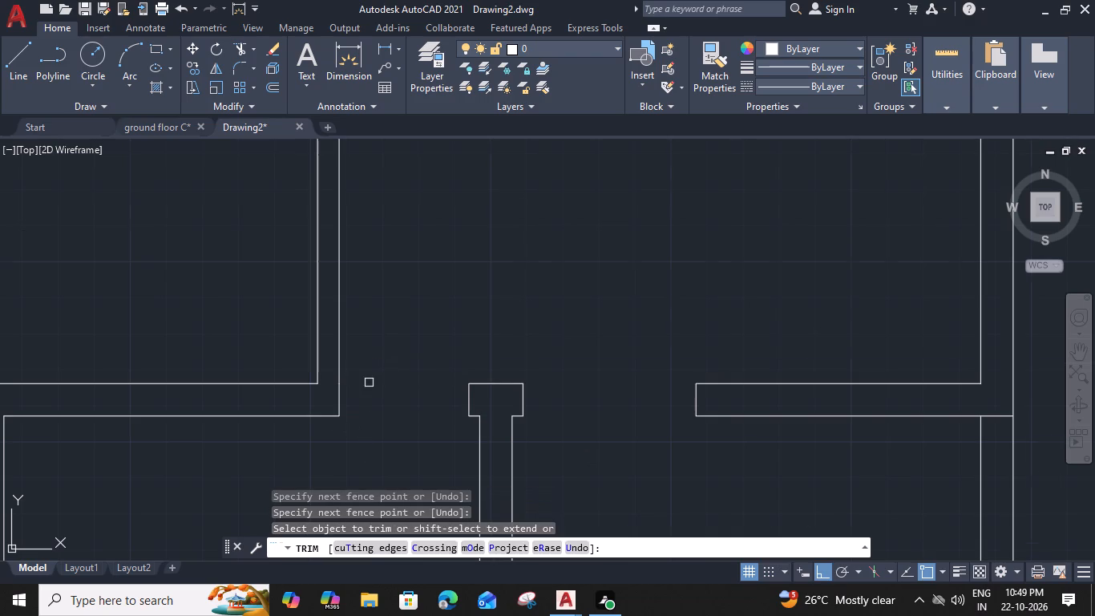
pyautogui.moveTo(372, 372); pyautogui.dragTo(552, 584, button='middle')
pyautogui.click(473, 237)
pyautogui.moveTo(435, 310); pyautogui.dragTo(451, 306)
pyautogui.click(684, 289)
# Trim the spare short lines and wall faces in the upper cross wall to cut the 3' openings beside the central rooms.
pyautogui.scroll(-5, 684, 289)
pyautogui.scroll(5, 665, 227)
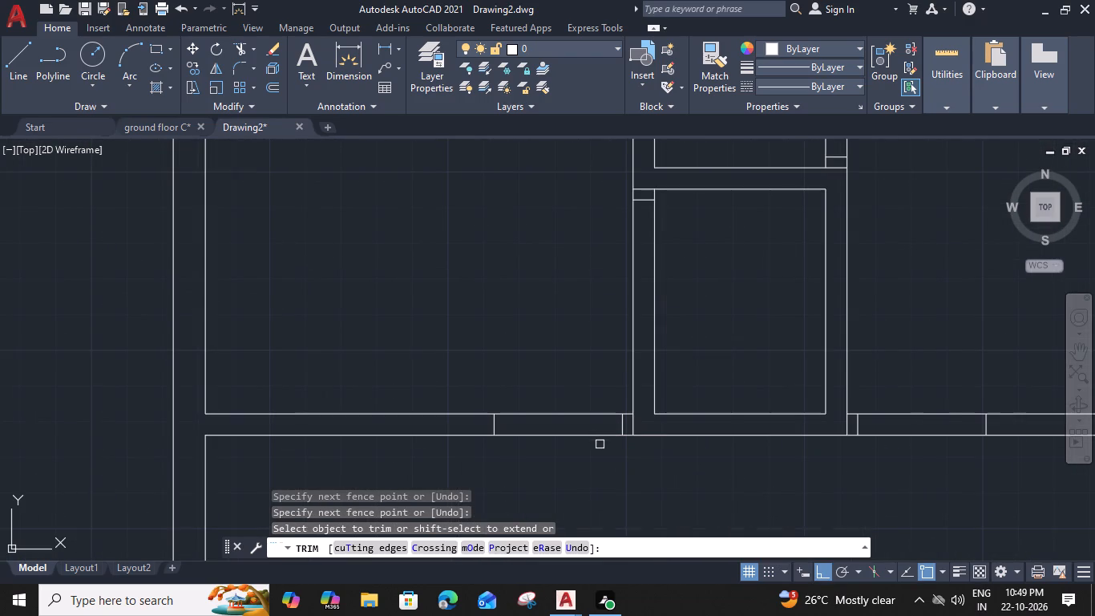
pyautogui.click(636, 430)
pyautogui.click(611, 401)
pyautogui.click(597, 474)
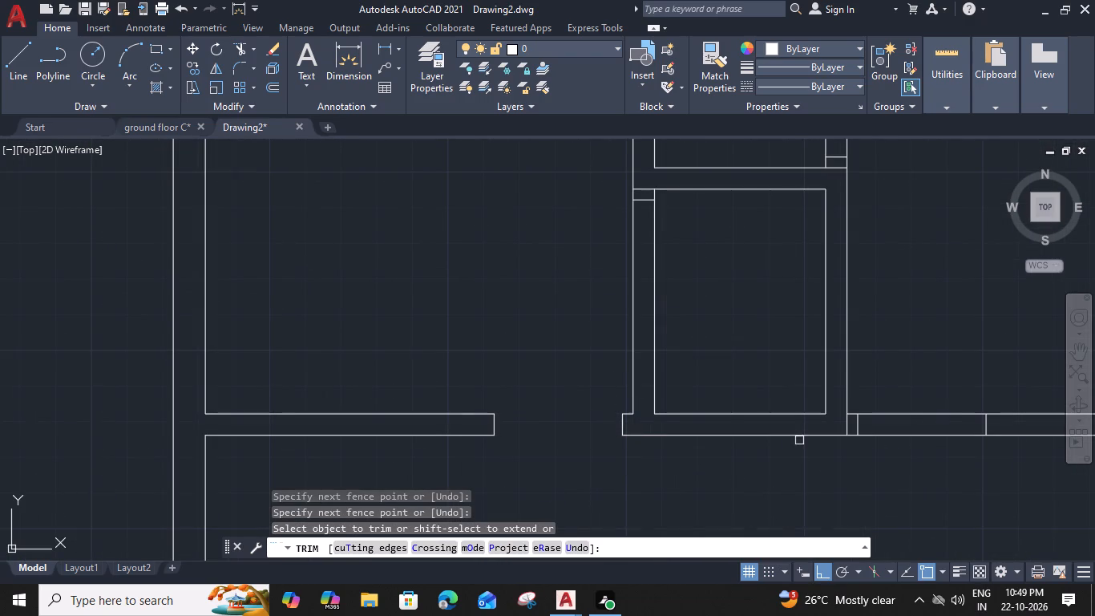
pyautogui.click(845, 425)
pyautogui.click(923, 373)
pyautogui.moveTo(909, 489); pyautogui.dragTo(906, 480)
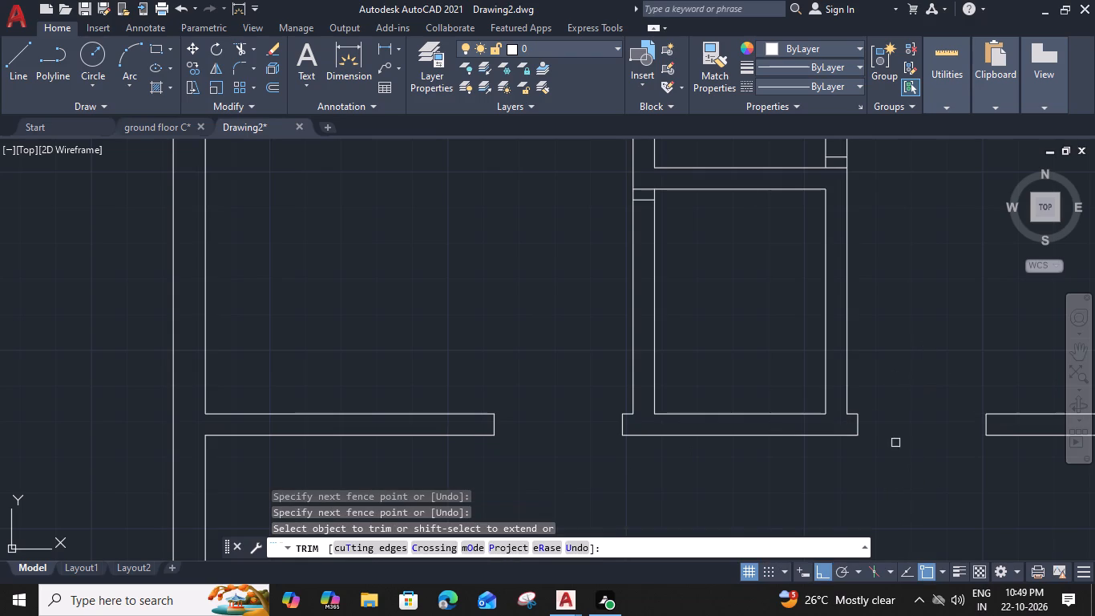
# Trim the leftover short lines where the partition between the central rooms meets their side walls.
pyautogui.click(642, 192)
pyautogui.click(837, 168)
# Trim the spare short line and both wall faces to cut the 3' opening in the right outer wall.
pyautogui.scroll(-1, 837, 174)
pyautogui.moveTo(874, 267); pyautogui.dragTo(630, 325, button='middle')
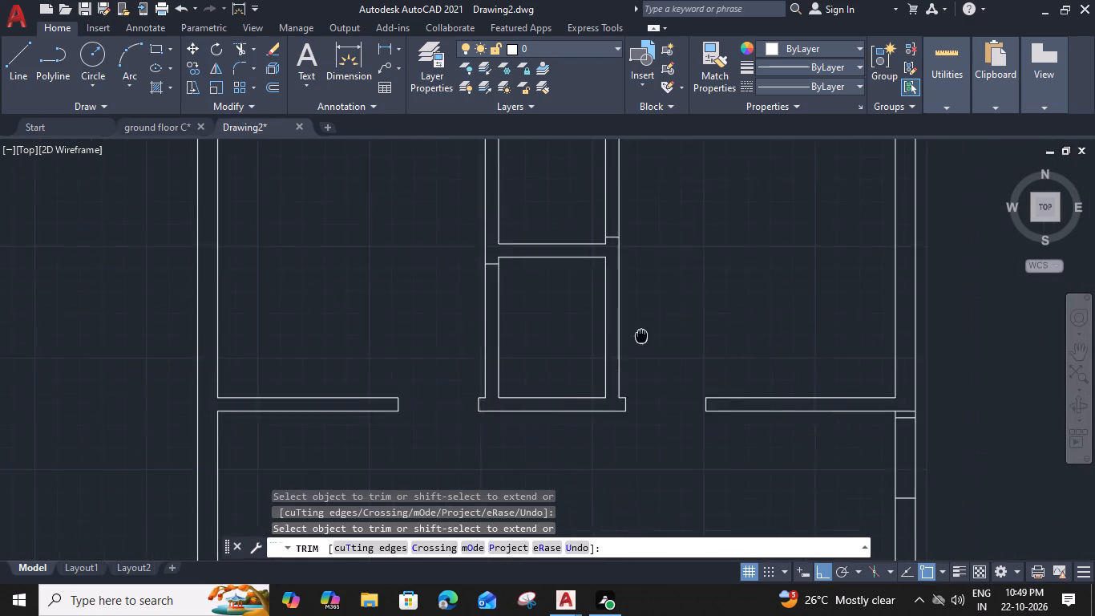
pyautogui.moveTo(630, 325); pyautogui.dragTo(544, 258, button='middle')
pyautogui.click(801, 323)
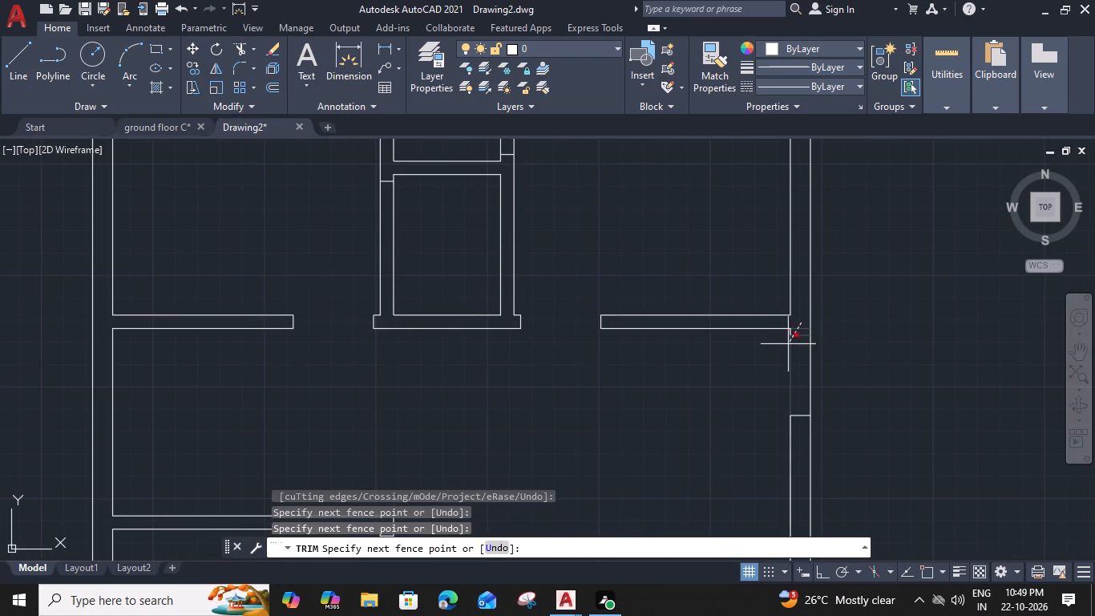
pyautogui.click(797, 328)
pyautogui.click(798, 330)
pyautogui.moveTo(768, 381); pyautogui.dragTo(774, 379)
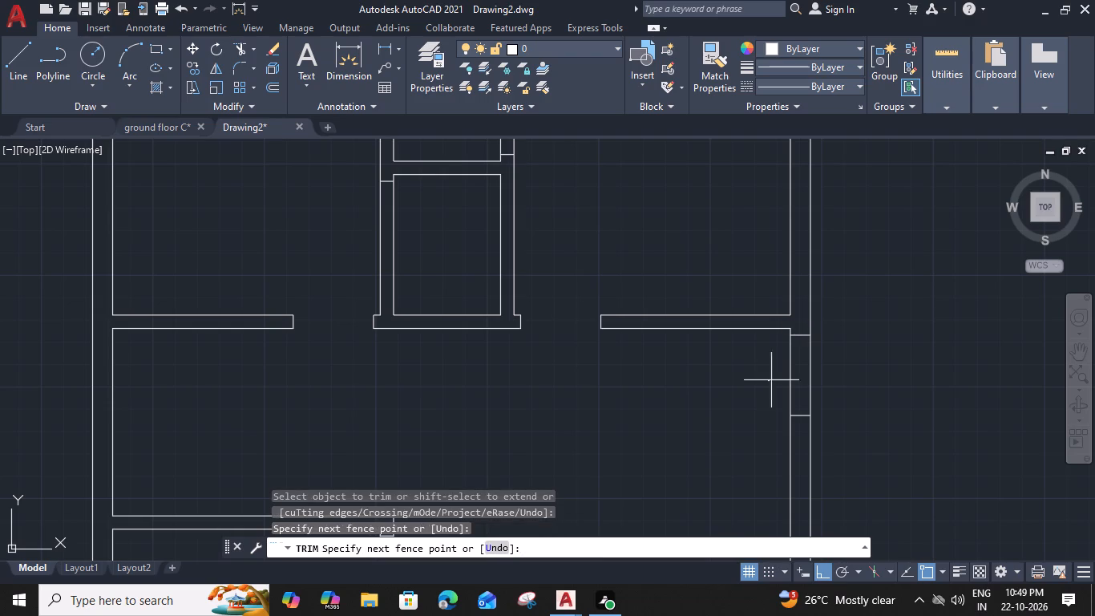
pyautogui.moveTo(774, 379); pyautogui.dragTo(781, 379)
pyautogui.click(863, 377)
pyautogui.scroll(-2, 862, 376)
pyautogui.moveTo(644, 408); pyautogui.dragTo(584, 237, button='middle')
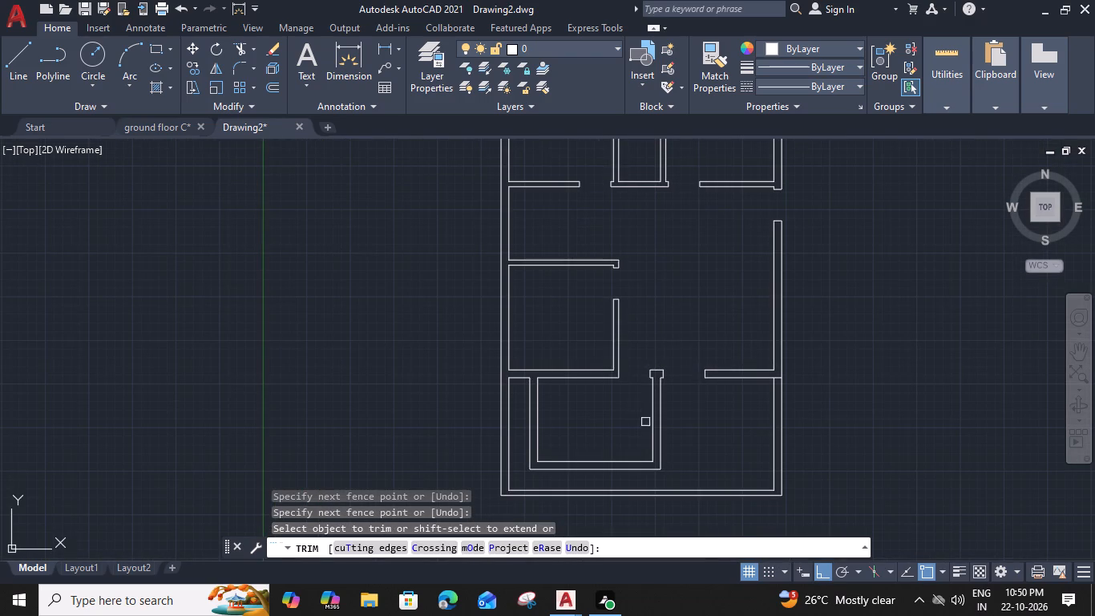
pyautogui.press('Escape')
# Offset the short lines across the central rooms' side walls by 2'6", the left one downward and the right one upward.
pyautogui.moveTo(594, 298); pyautogui.dragTo(504, 440, button='middle')
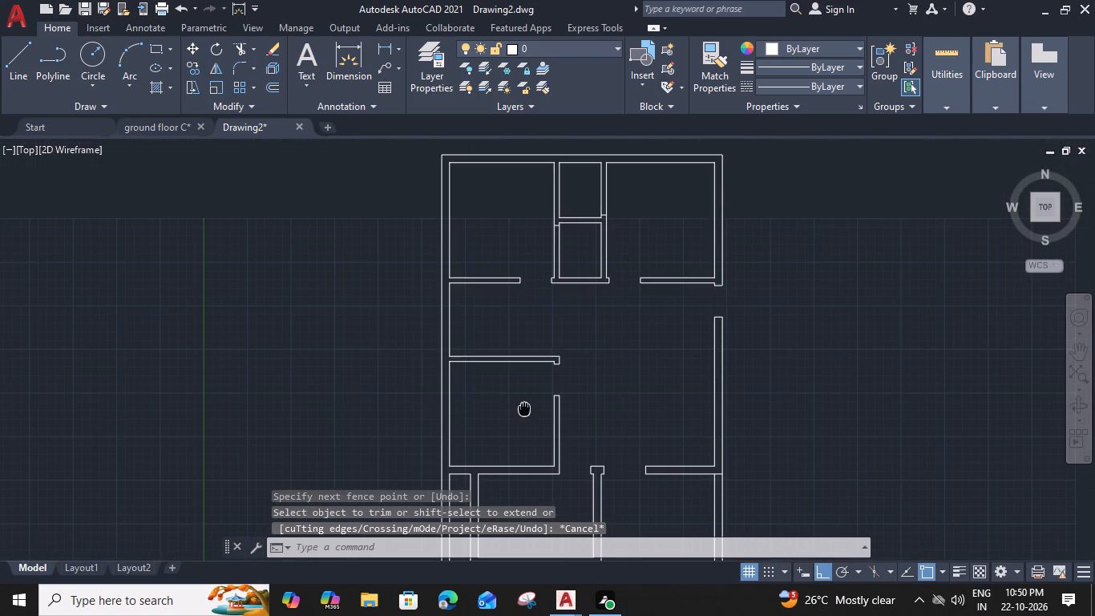
pyautogui.scroll(3, 519, 247)
pyautogui.click(548, 346)
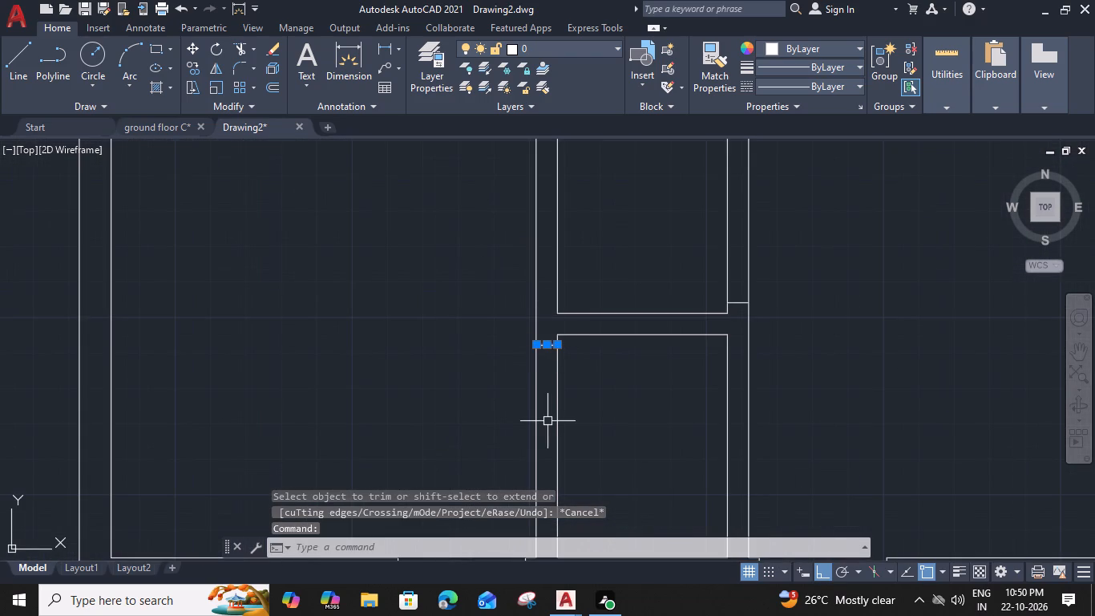
pyautogui.press('o')
pyautogui.press('space')
pyautogui.press('2')
pyautogui.write('\'6"')
pyautogui.press('Return')
pyautogui.click(546, 430)
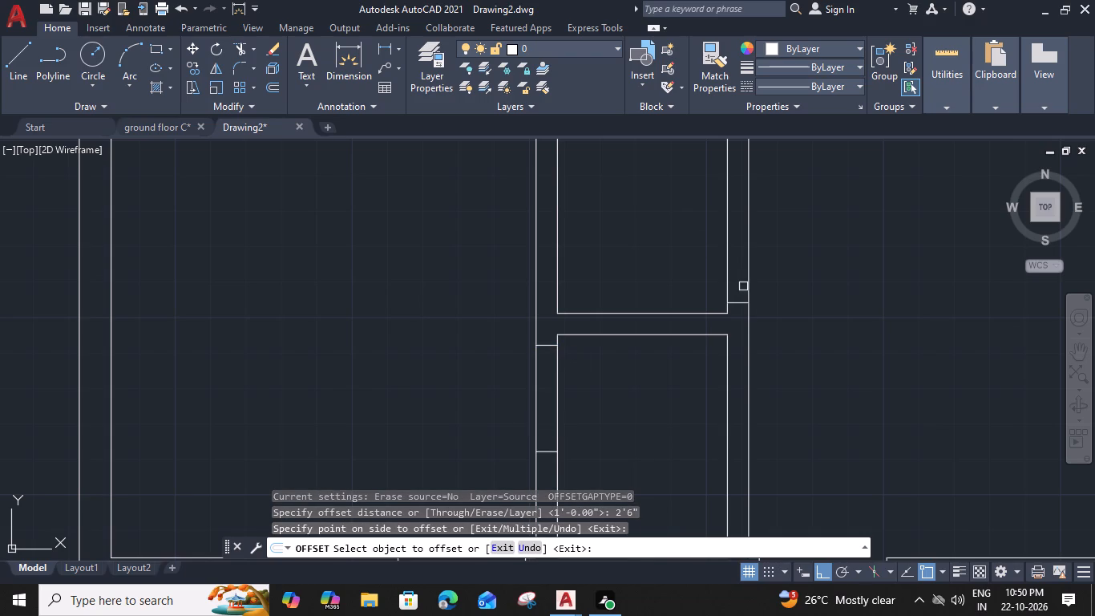
pyautogui.click(742, 304)
pyautogui.click(737, 212)
pyautogui.press('Escape')
# Trim the wall faces between the short lines to cut the 2'6" openings in the central rooms' side walls.
pyautogui.moveTo(653, 353); pyautogui.dragTo(649, 290, button='middle')
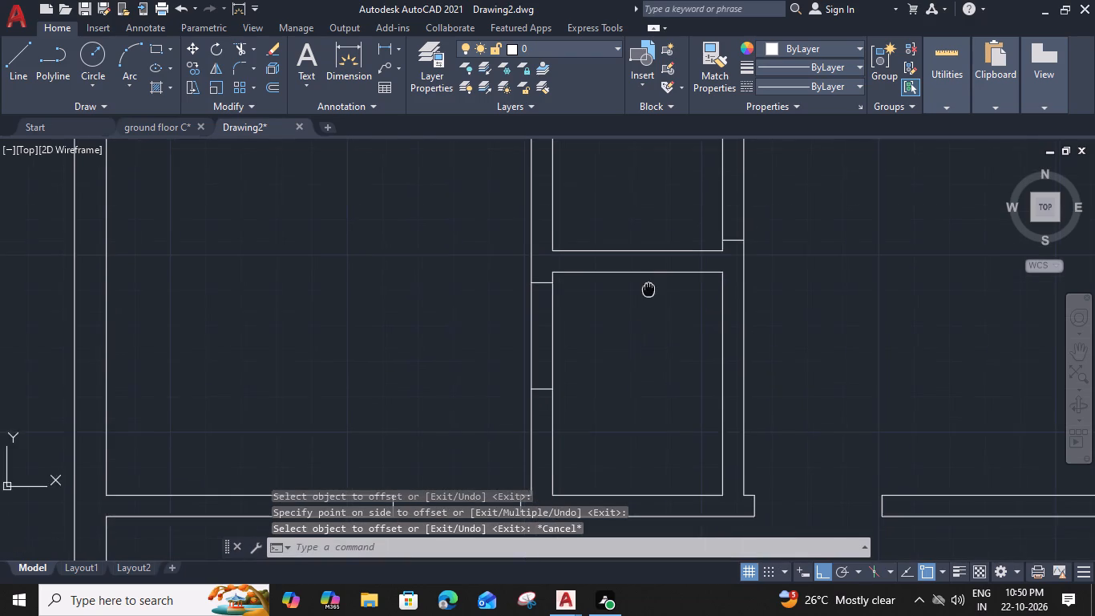
pyautogui.moveTo(649, 290); pyautogui.dragTo(648, 291, button='middle')
pyautogui.press('t')
pyautogui.press('r')
pyautogui.press('space')
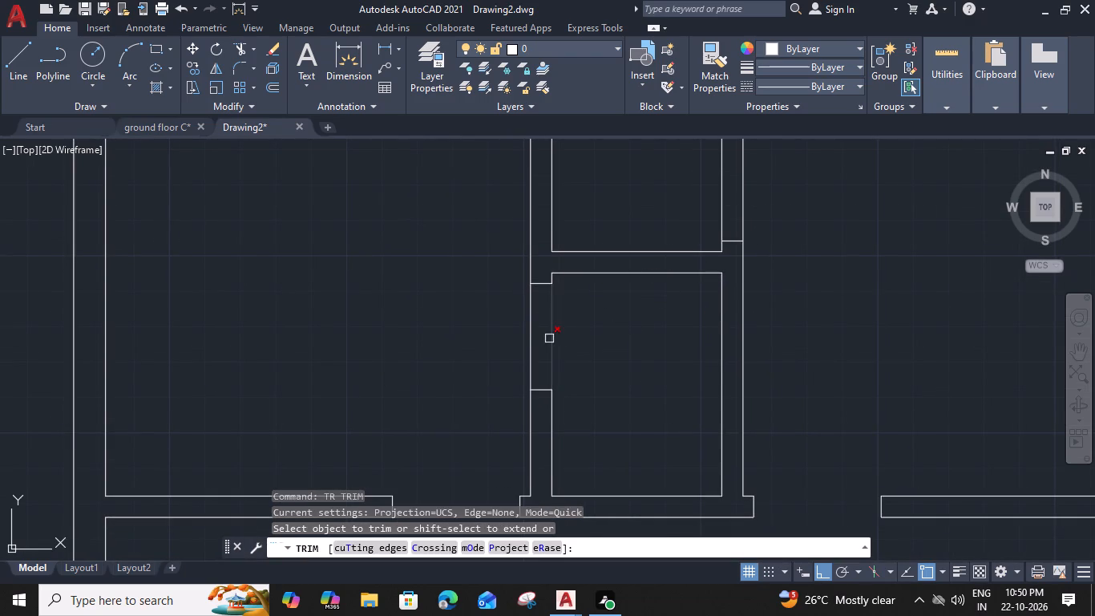
pyautogui.click(567, 328)
pyautogui.click(483, 346)
pyautogui.moveTo(677, 217); pyautogui.dragTo(602, 318, button='middle')
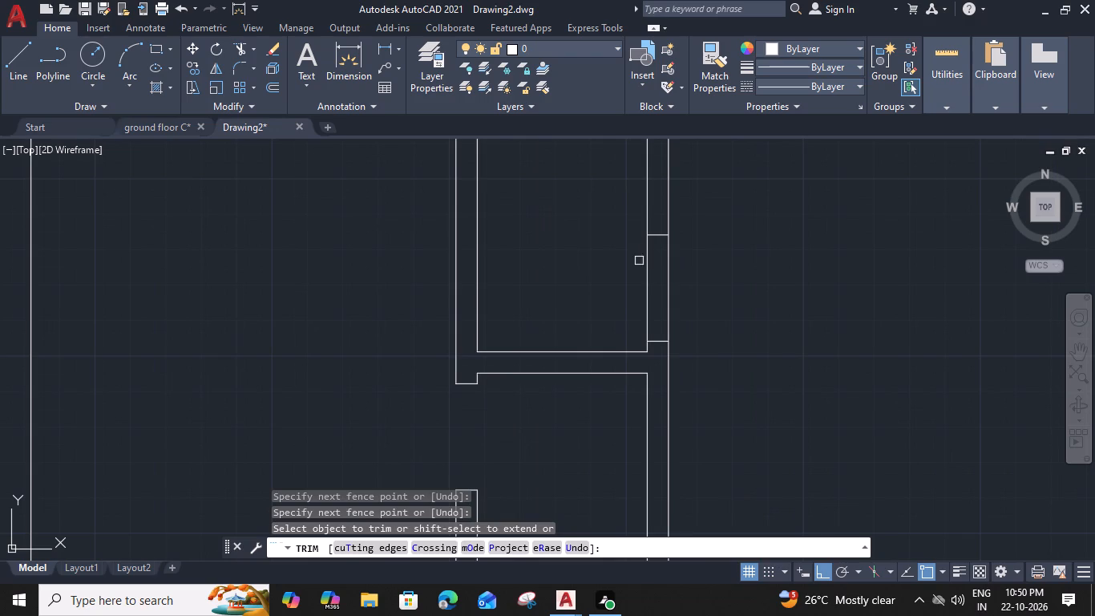
pyautogui.click(620, 269)
pyautogui.click(704, 298)
pyautogui.press('Escape')
# Draw a short line across the left end of the middle-left room's upper wall, along the left outer wall's inner face.
pyautogui.scroll(-2, 704, 297)
pyautogui.moveTo(671, 345); pyautogui.dragTo(634, 179, button='middle')
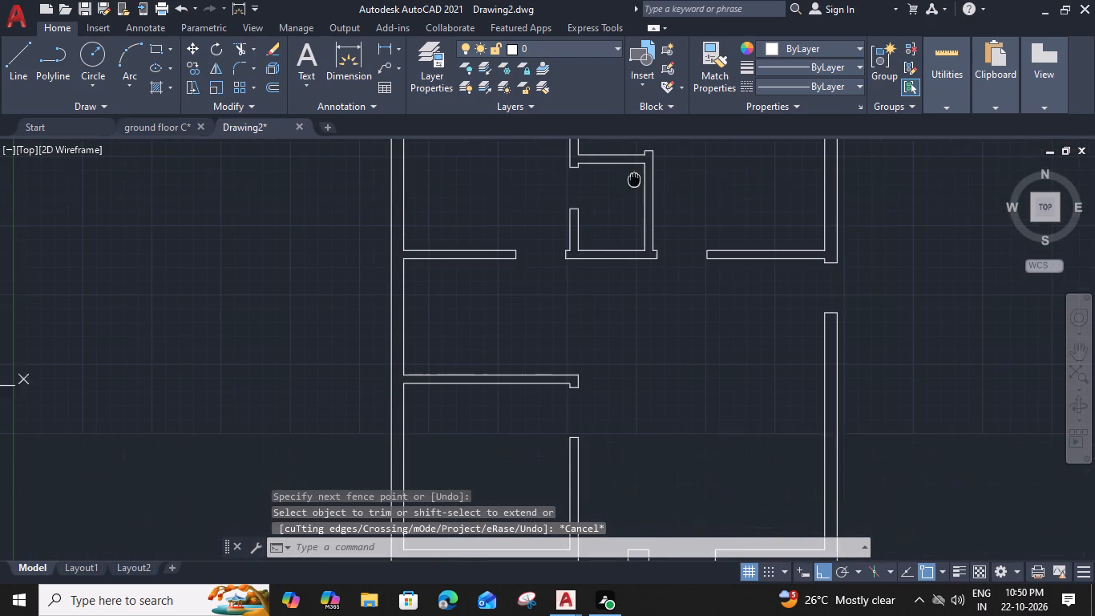
pyautogui.moveTo(547, 372); pyautogui.dragTo(564, 320, button='middle')
pyautogui.scroll(2, 371, 328)
pyautogui.write('L')
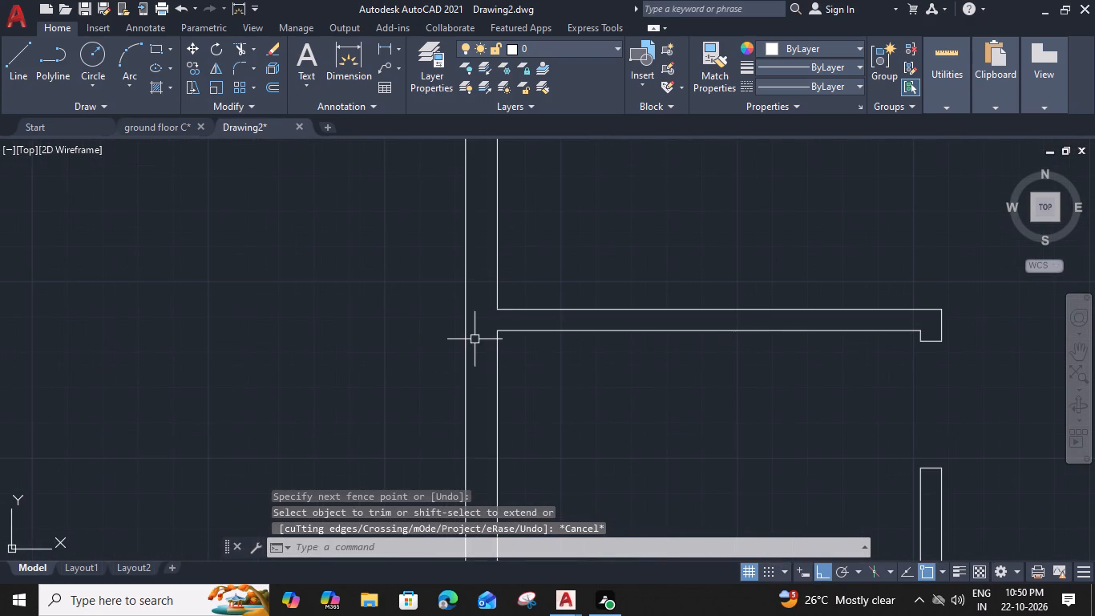
pyautogui.press('space')
pyautogui.click(495, 328)
pyautogui.click(495, 309)
pyautogui.press('space')
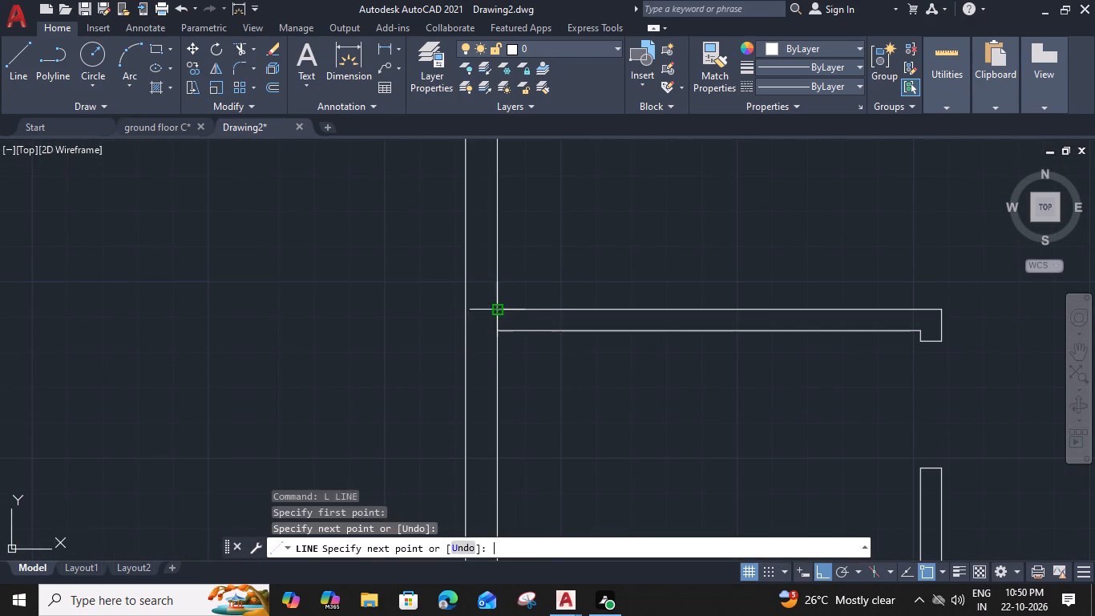
# Offset the short line at the left outer wall 3" to the right within the middle-left room's upper wall.
pyautogui.click(495, 322)
pyautogui.press('o')
pyautogui.press('space')
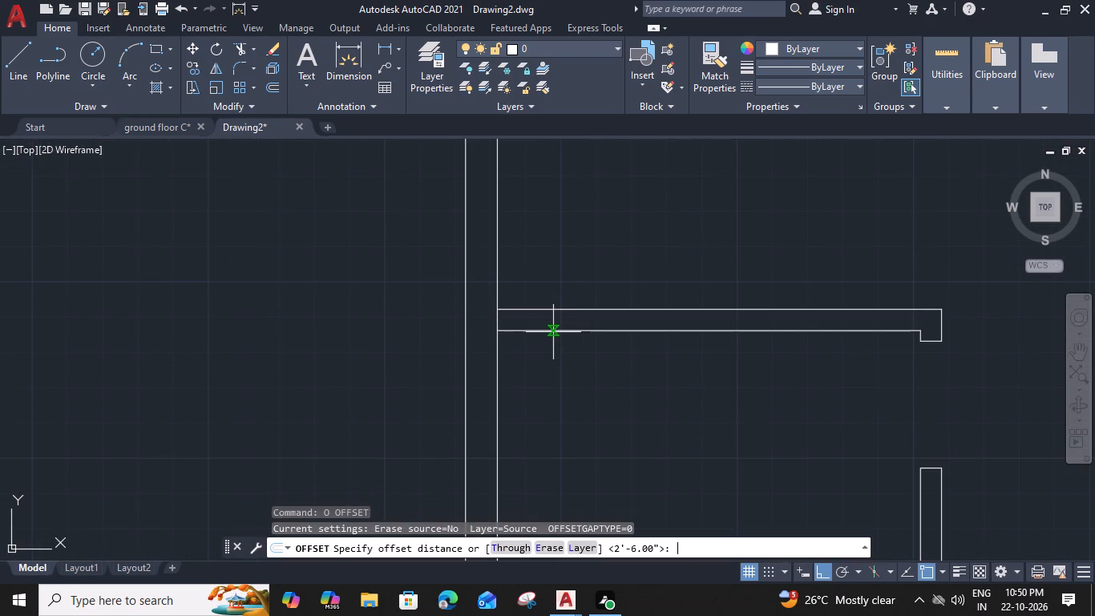
pyautogui.write('3')
pyautogui.hotkey('shift', '"')
pyautogui.press('Return')
pyautogui.click(577, 318)
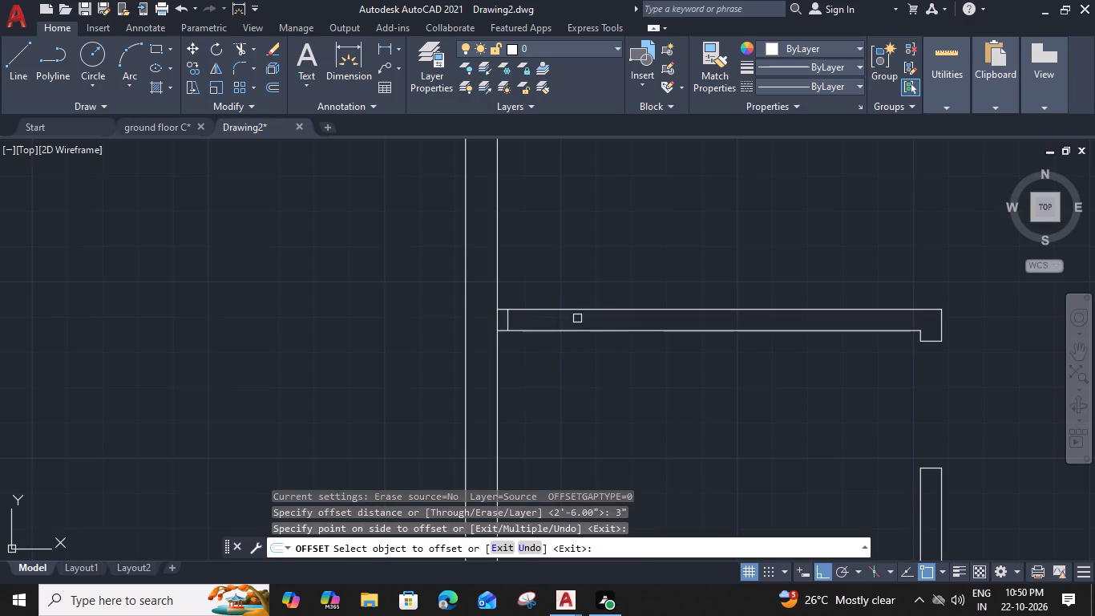
pyautogui.press('Escape')
# Offset the new short line 2' to the right along the middle-left room's upper wall.
pyautogui.click(507, 318)
pyautogui.press('o')
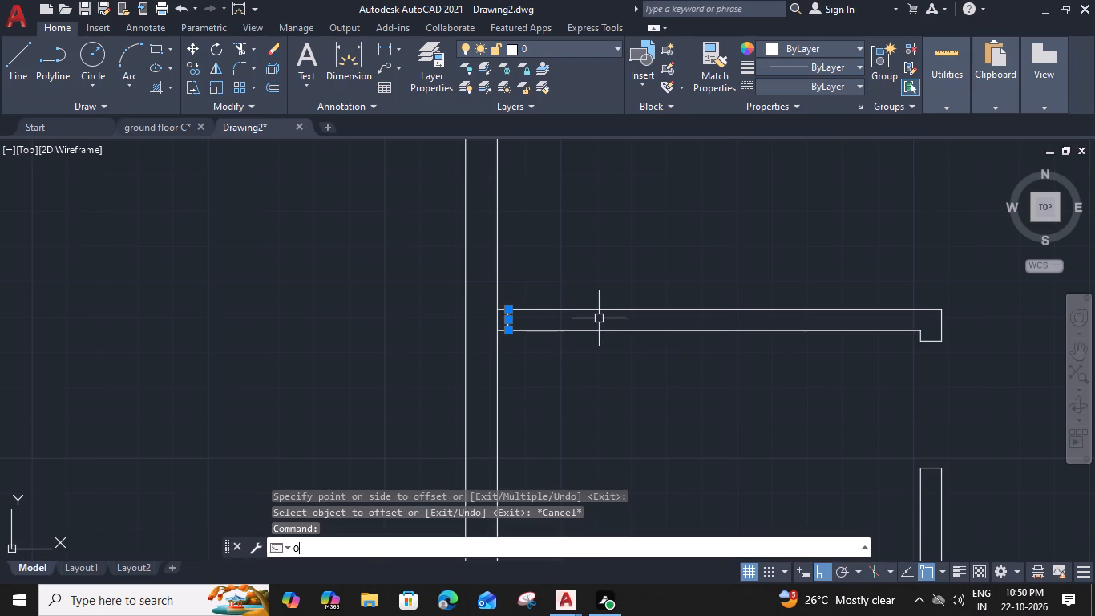
pyautogui.press('space')
pyautogui.write("2'")
pyautogui.press('space')
pyautogui.click(646, 324)
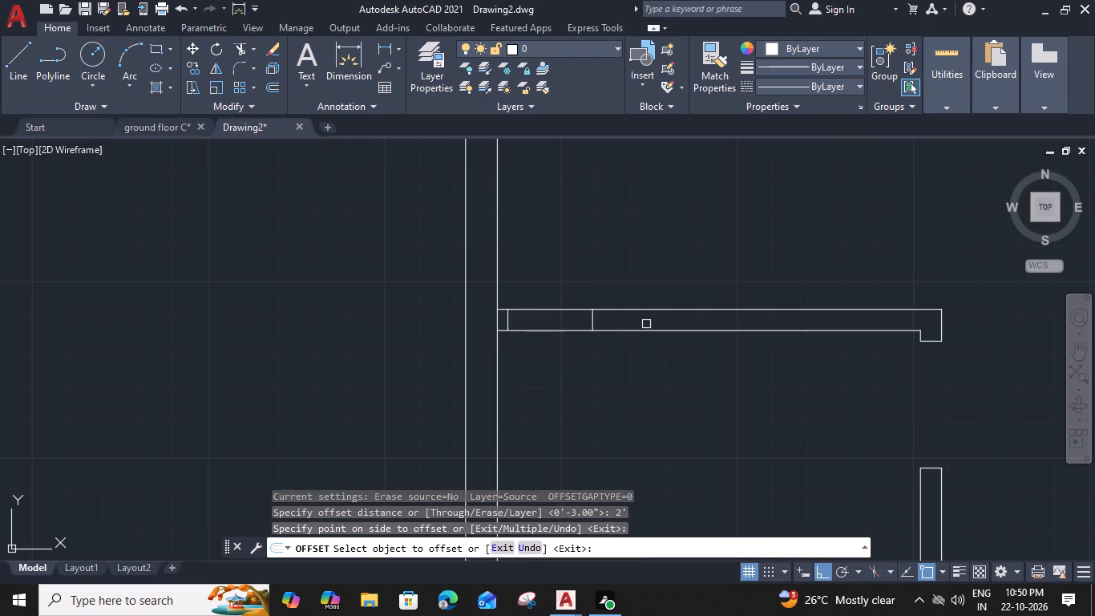
pyautogui.press('Escape')
# Trim the spare line at the outer wall and both wall faces to cut the 2' opening in the middle-left room's upper wall.
pyautogui.press('t')
pyautogui.press('r')
pyautogui.press('space')
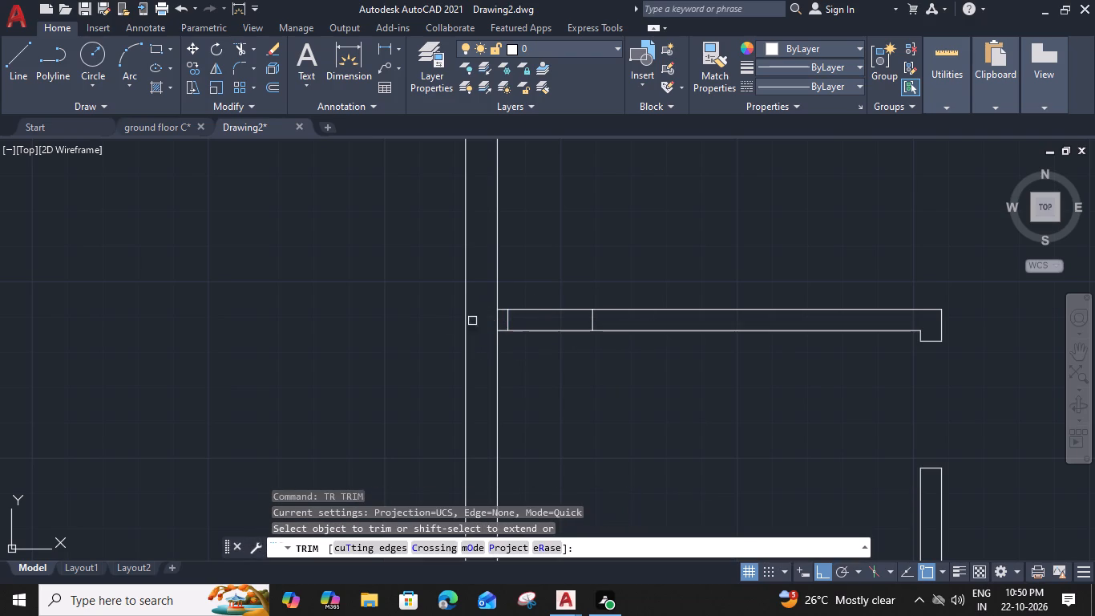
pyautogui.click(492, 318)
pyautogui.click(501, 320)
pyautogui.click(598, 282)
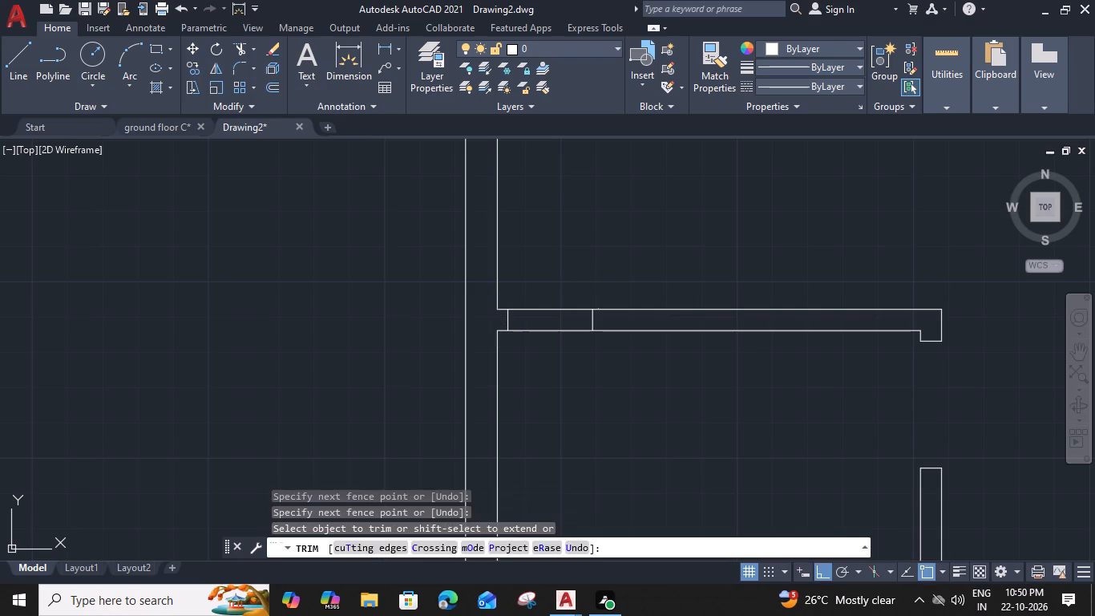
pyautogui.click(539, 372)
pyautogui.press('Escape')
# Draw a short line across the top end of the lower-left inner room's left wall, between its two faces.
pyautogui.scroll(-2, 574, 374)
pyautogui.moveTo(588, 385); pyautogui.dragTo(586, 191, button='middle')
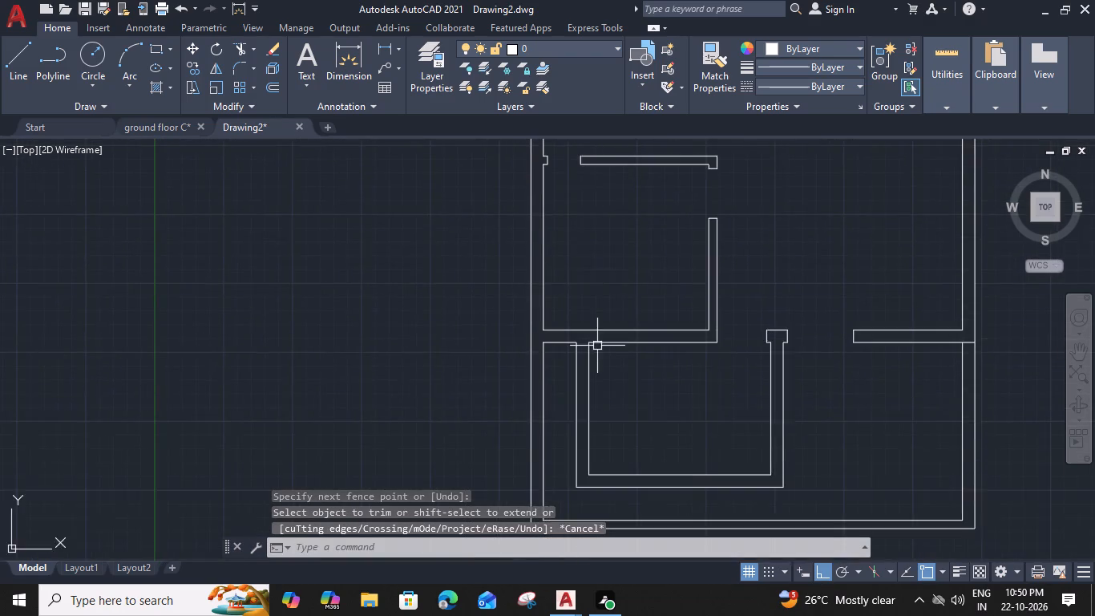
pyautogui.scroll(3, 597, 346)
pyautogui.write('L')
pyautogui.press('space')
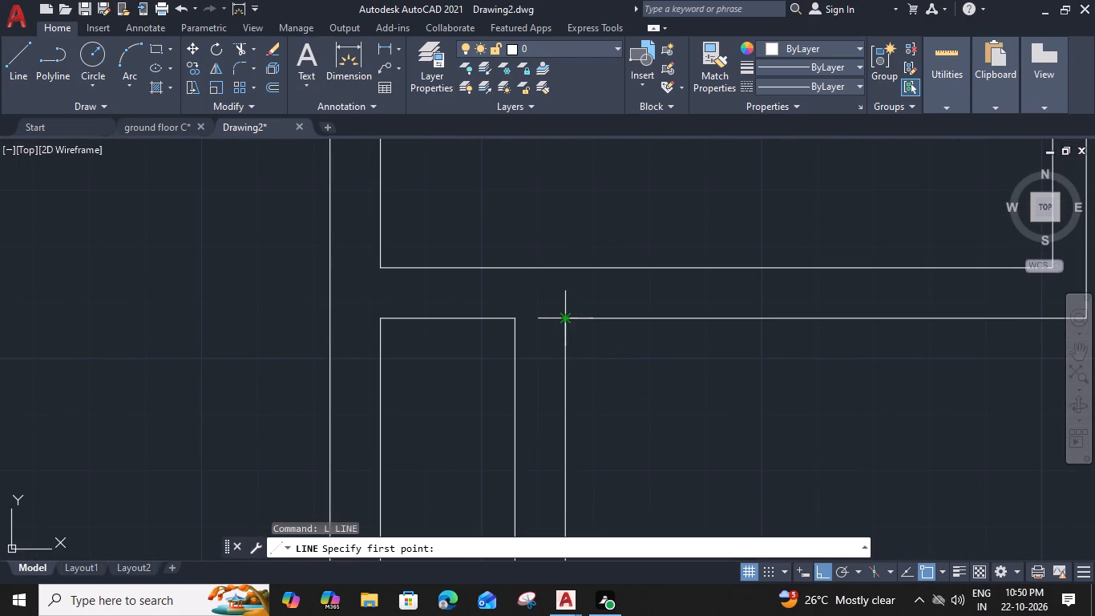
pyautogui.click(567, 320)
pyautogui.click(515, 319)
pyautogui.press('space')
# Offset that short line 3" downward inside the wall and erase the original at the wall's top end.
pyautogui.click(536, 320)
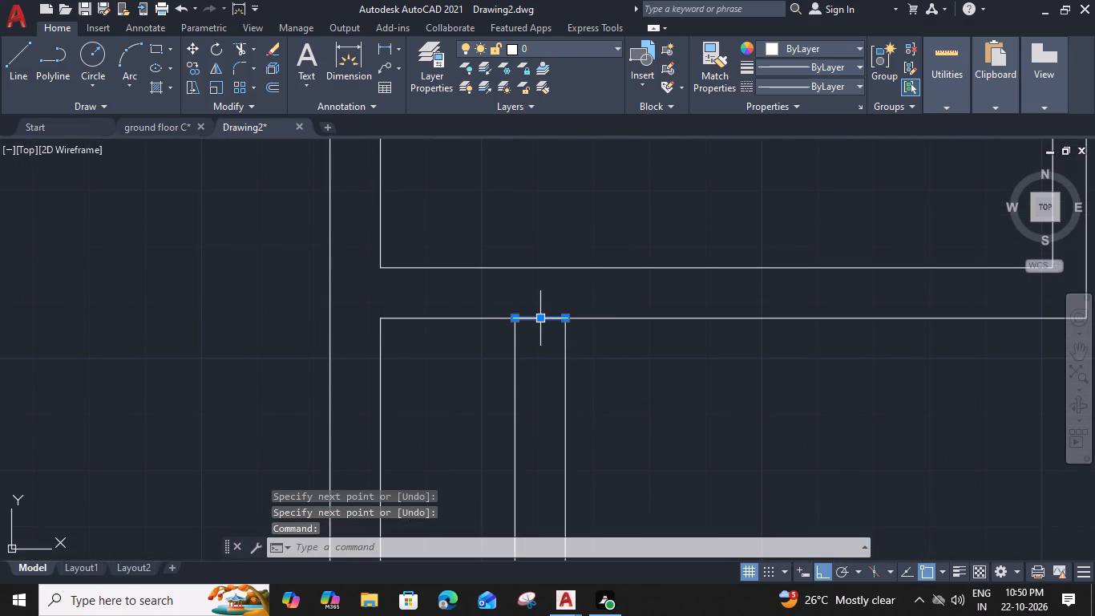
pyautogui.press('o')
pyautogui.press('space')
pyautogui.press('3')
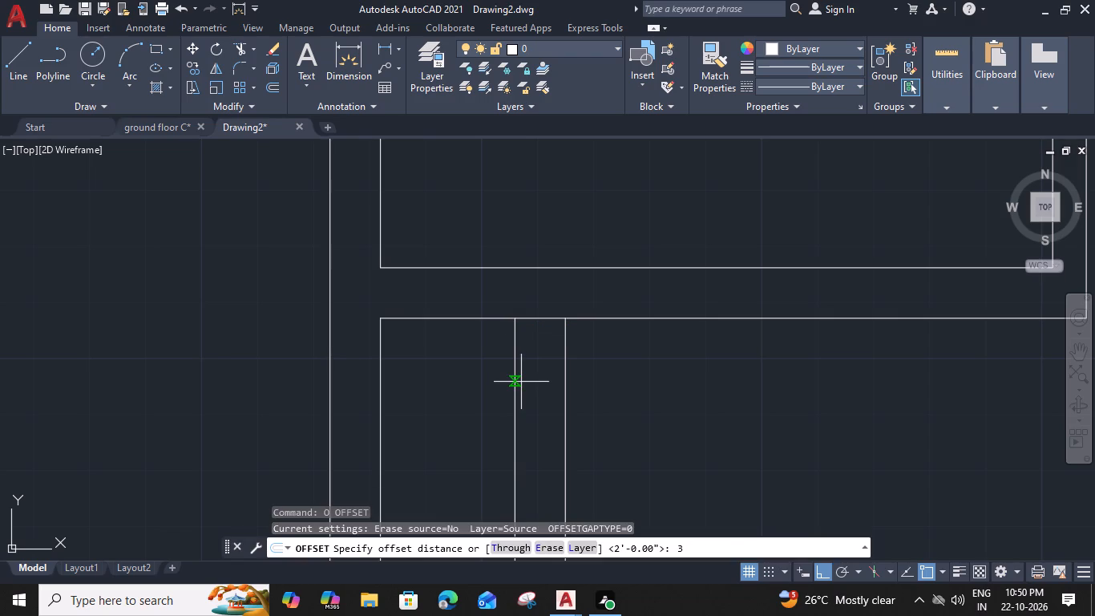
pyautogui.hotkey('shift', '"')
pyautogui.press('Return')
pyautogui.click(550, 395)
pyautogui.press('Escape')
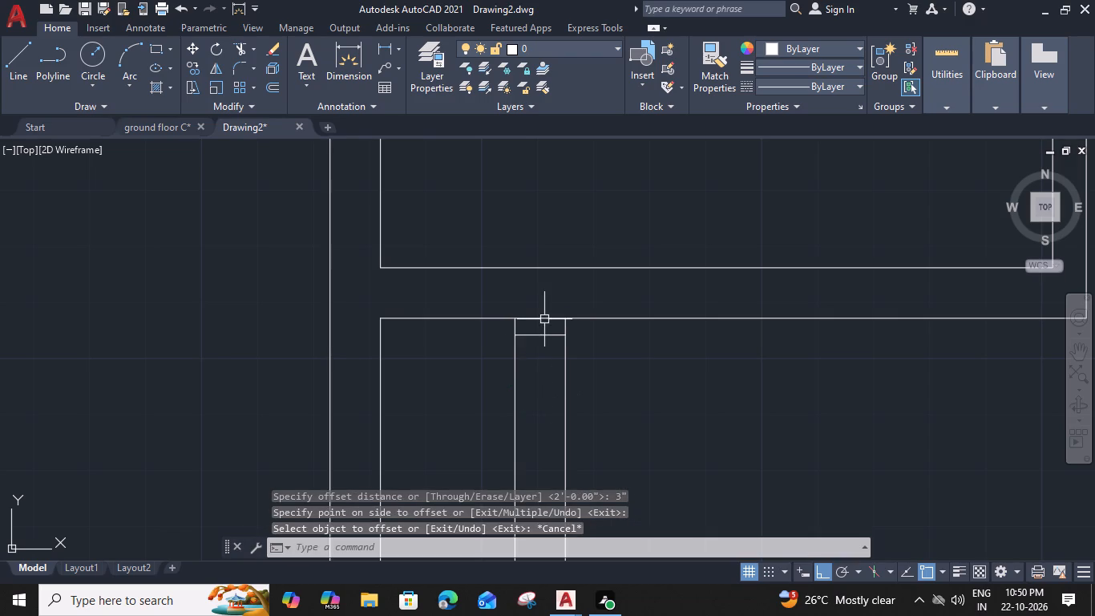
pyautogui.click(544, 319)
pyautogui.press('Delete')
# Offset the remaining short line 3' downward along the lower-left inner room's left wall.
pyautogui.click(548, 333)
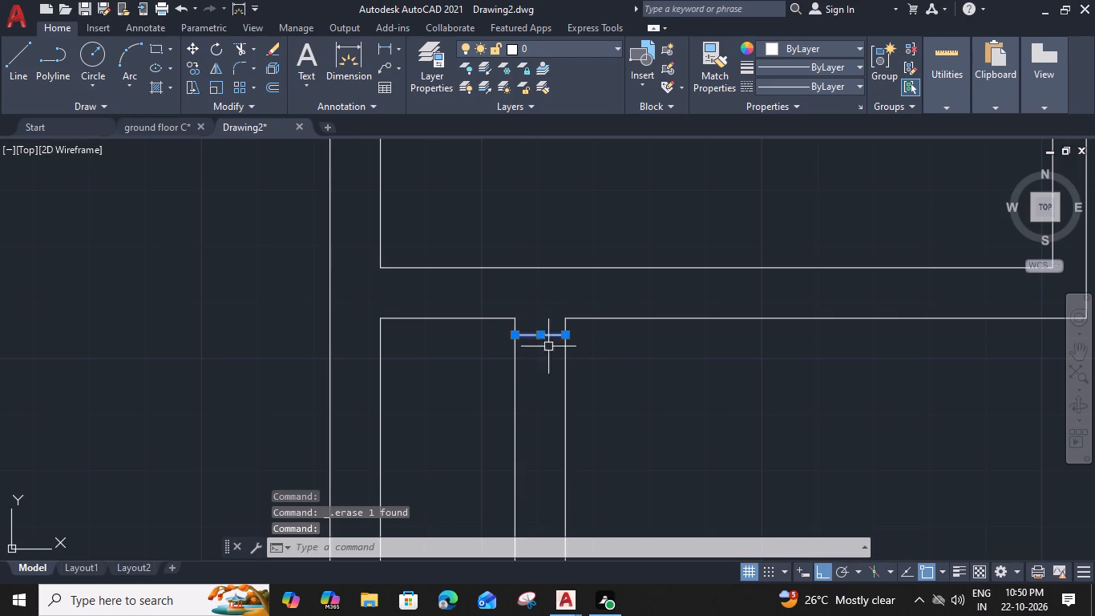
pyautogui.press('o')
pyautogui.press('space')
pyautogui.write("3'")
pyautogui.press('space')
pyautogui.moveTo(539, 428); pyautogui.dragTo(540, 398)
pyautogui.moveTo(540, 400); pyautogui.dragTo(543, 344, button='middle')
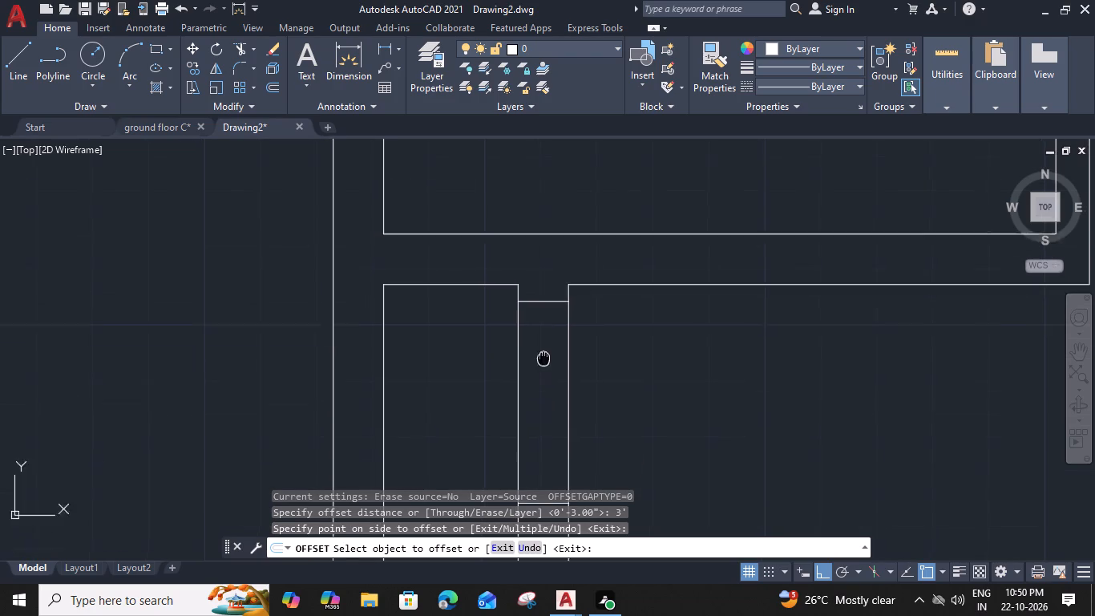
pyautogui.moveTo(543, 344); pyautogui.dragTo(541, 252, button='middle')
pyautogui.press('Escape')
# Offset the upper short line 2'6" downward along the lower-left inner room's left wall.
pyautogui.click(552, 184)
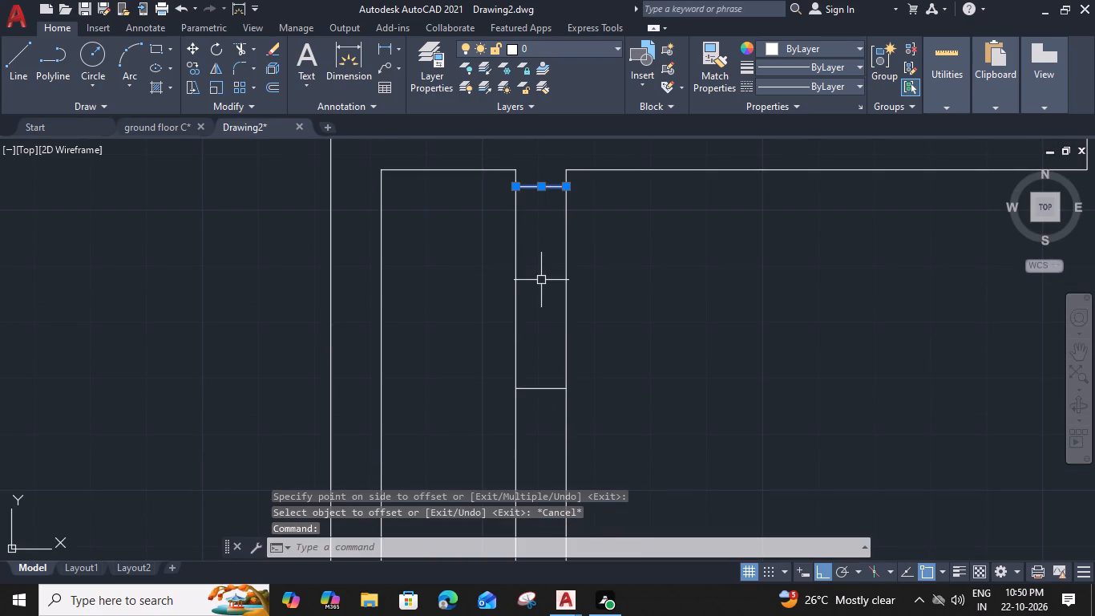
pyautogui.press('o')
pyautogui.press('space')
pyautogui.write("2'")
pyautogui.press('6')
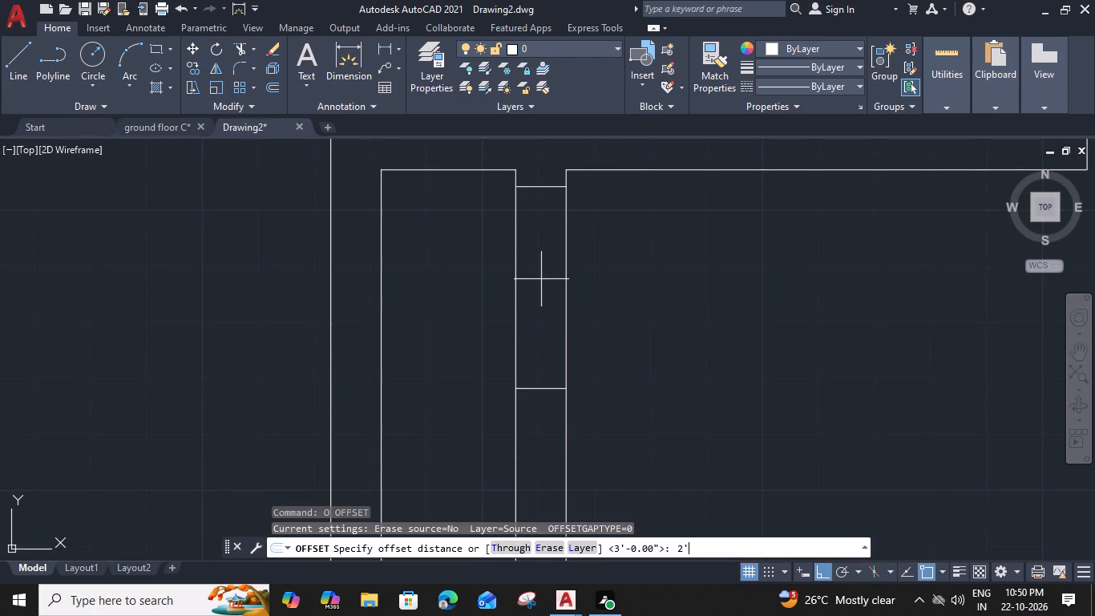
pyautogui.hotkey('shift', '"')
pyautogui.press('Return')
pyautogui.click(538, 321)
pyautogui.press('Escape')
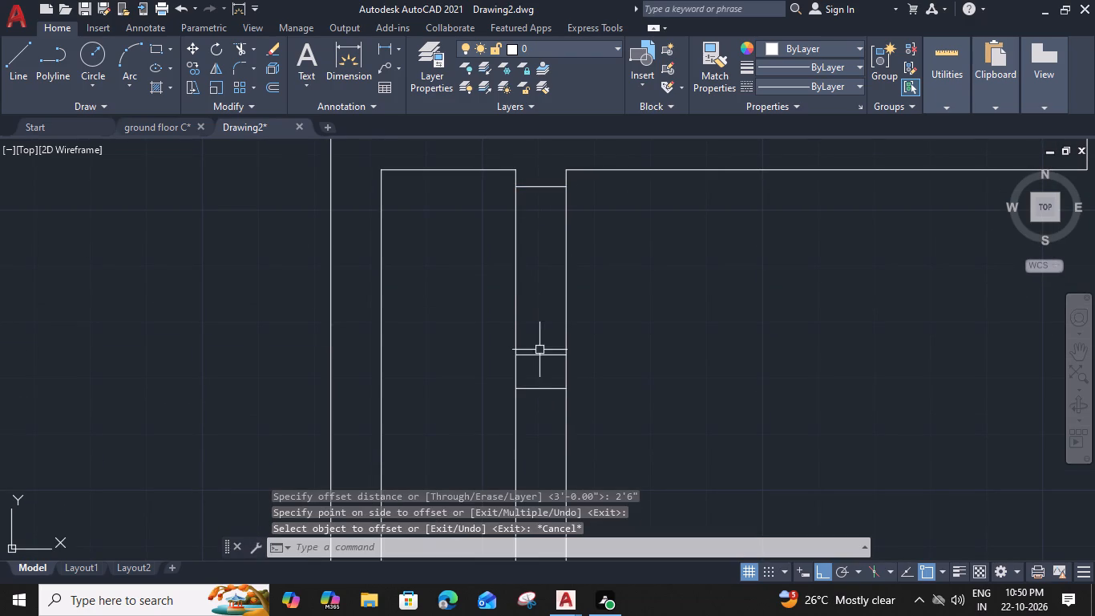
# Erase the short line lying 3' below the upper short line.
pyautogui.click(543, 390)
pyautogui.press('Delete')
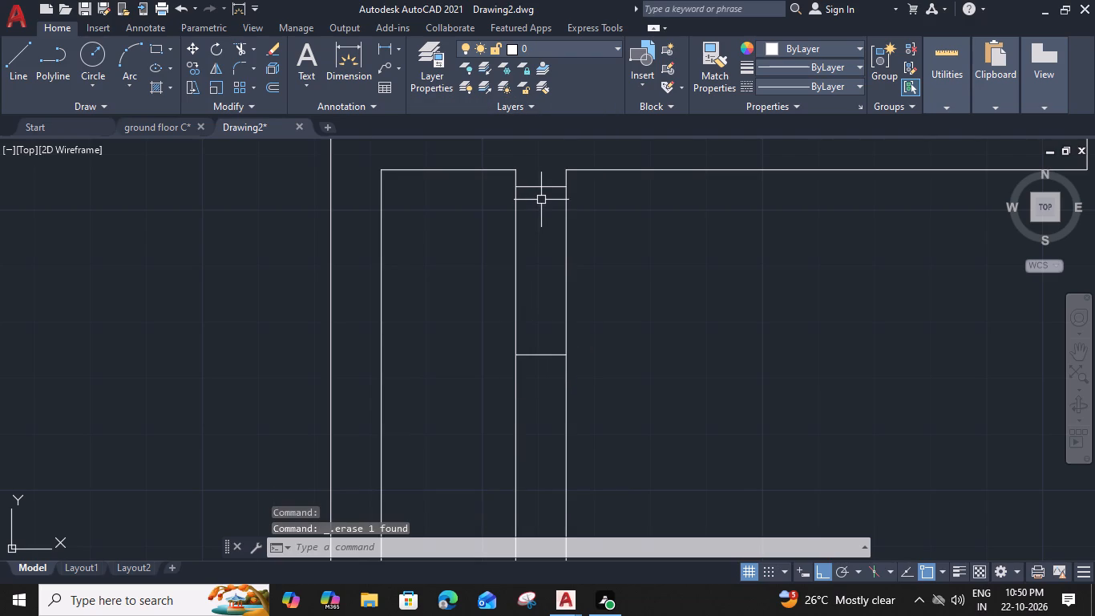
# Draw a vertical centre line between the midpoints of the two short lines across the lower-left inner room's left wall.
pyautogui.write('L')
pyautogui.press('space')
pyautogui.moveTo(543, 182); pyautogui.dragTo(543, 189)
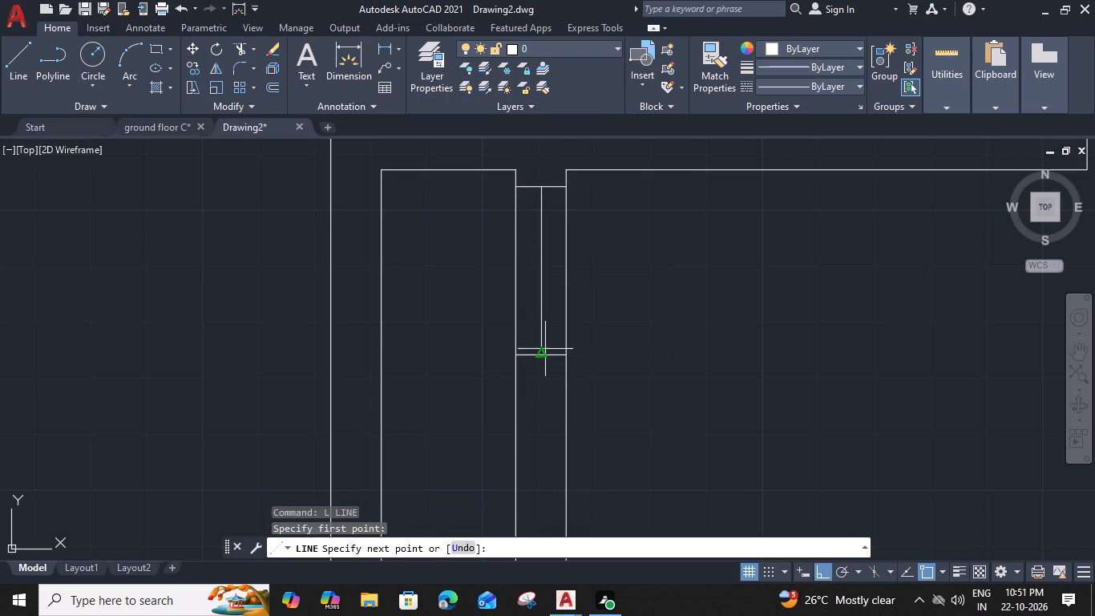
pyautogui.click(540, 358)
pyautogui.press('space')
# Offset the vertical centre line 2" to each side between the two short lines.
pyautogui.click(543, 282)
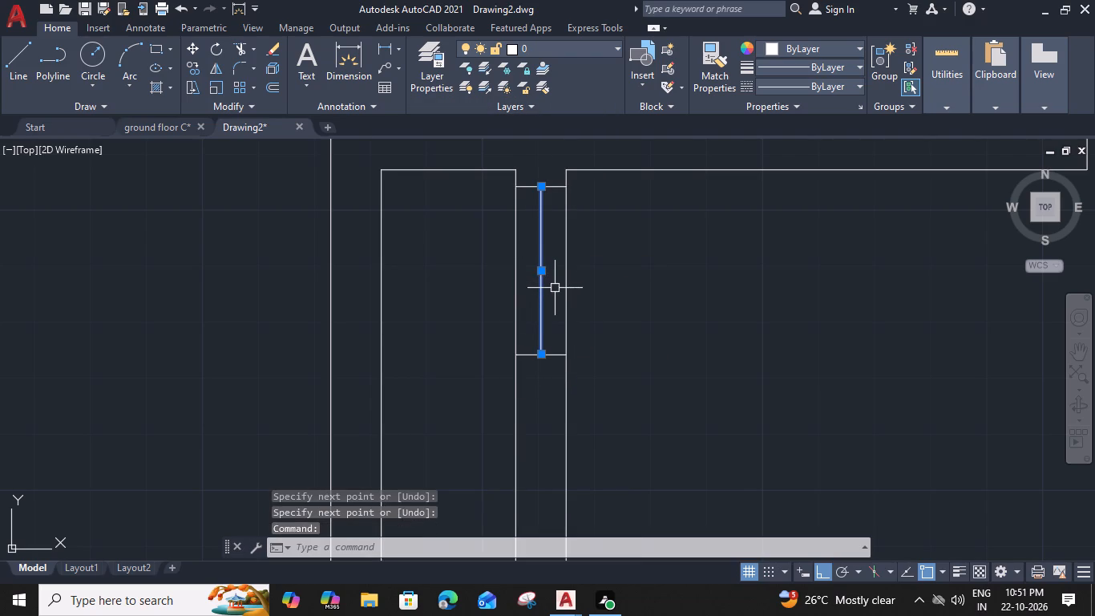
pyautogui.write('O')
pyautogui.press('space')
pyautogui.press('2')
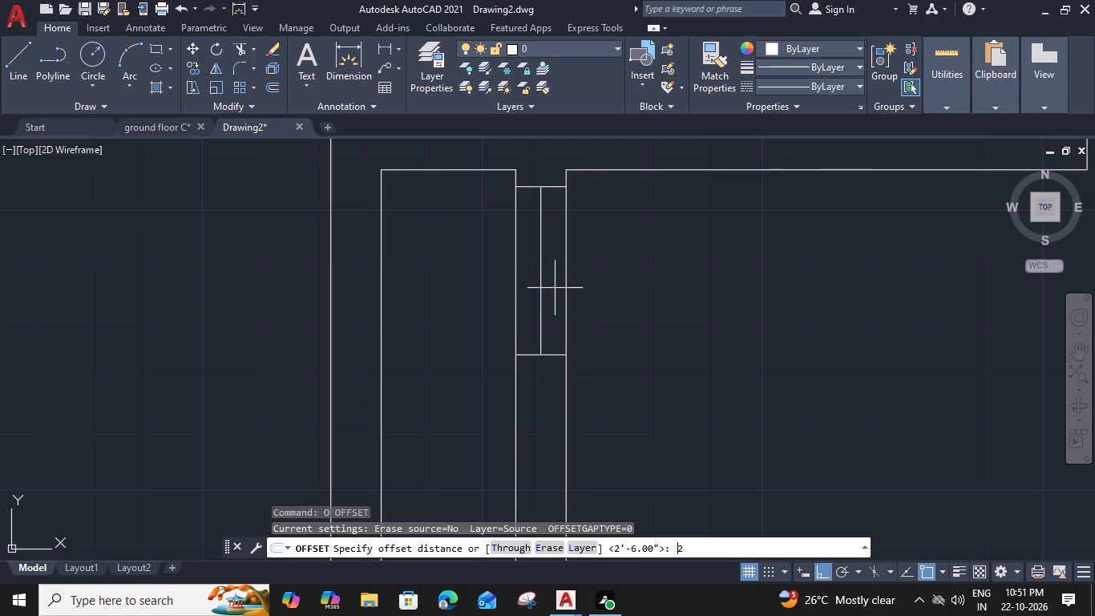
pyautogui.hotkey('shift', '"')
pyautogui.press('Return')
pyautogui.click(562, 291)
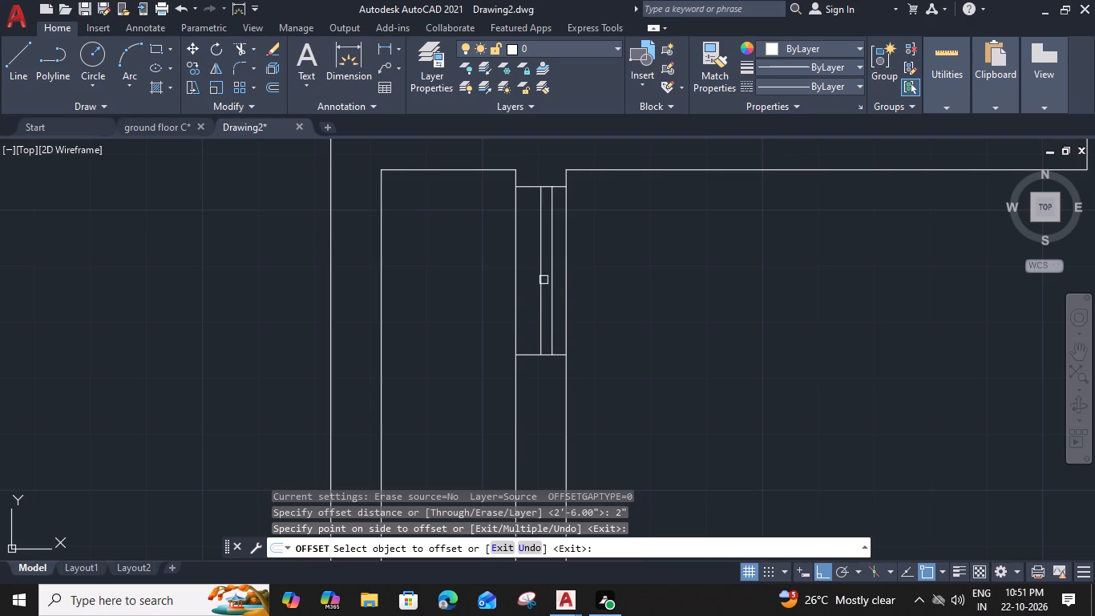
pyautogui.click(542, 278)
pyautogui.click(533, 281)
pyautogui.click(538, 282)
pyautogui.click(504, 288)
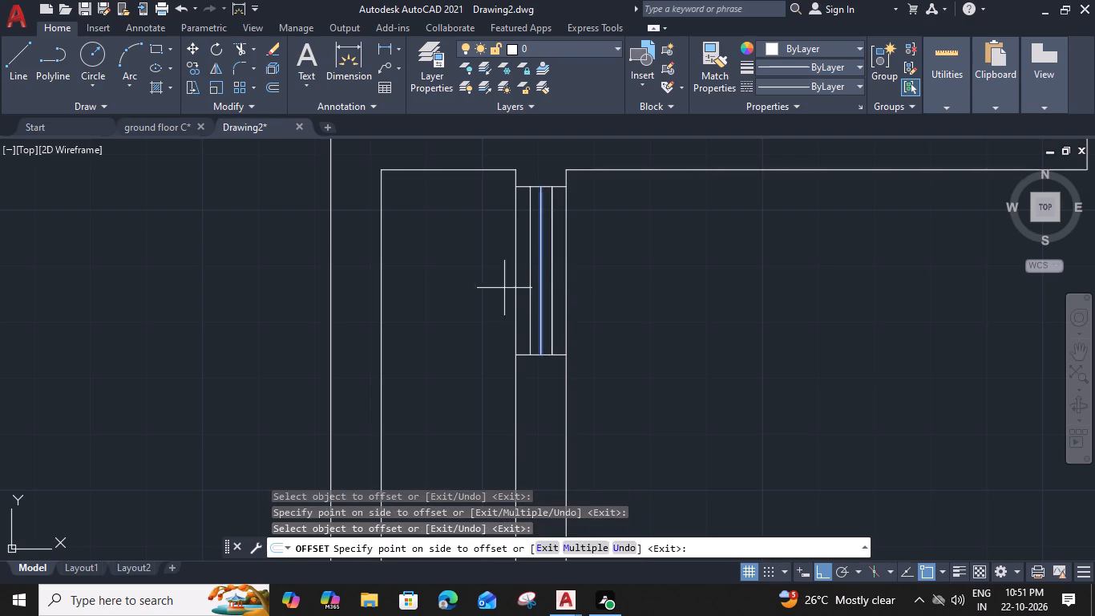
pyautogui.press('Escape')
# Erase the duplicate line lying on top of the right-hand 2" offset line.
pyautogui.scroll(2, 537, 276)
pyautogui.click(539, 278)
pyautogui.click(540, 348)
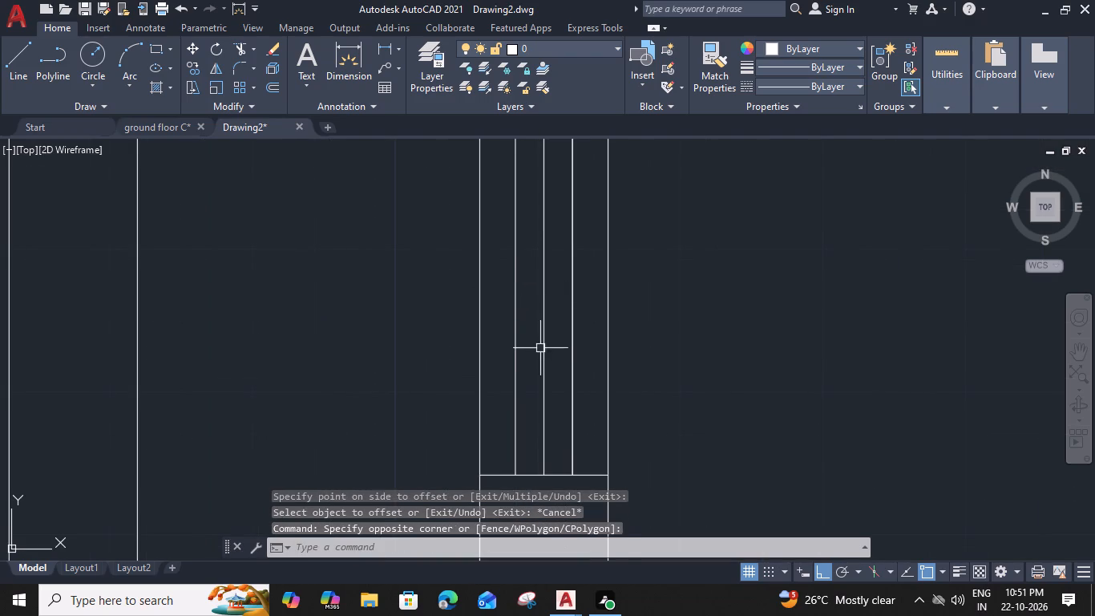
pyautogui.moveTo(541, 317); pyautogui.dragTo(534, 330)
pyautogui.press('Escape')
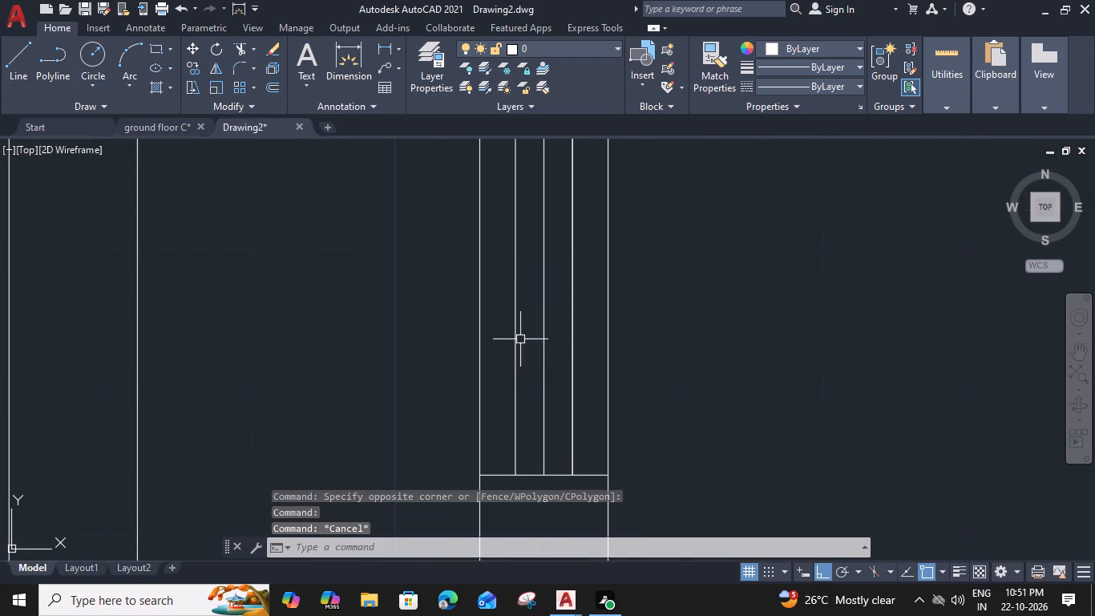
pyautogui.click(515, 333)
pyautogui.press('Escape')
pyautogui.click(574, 341)
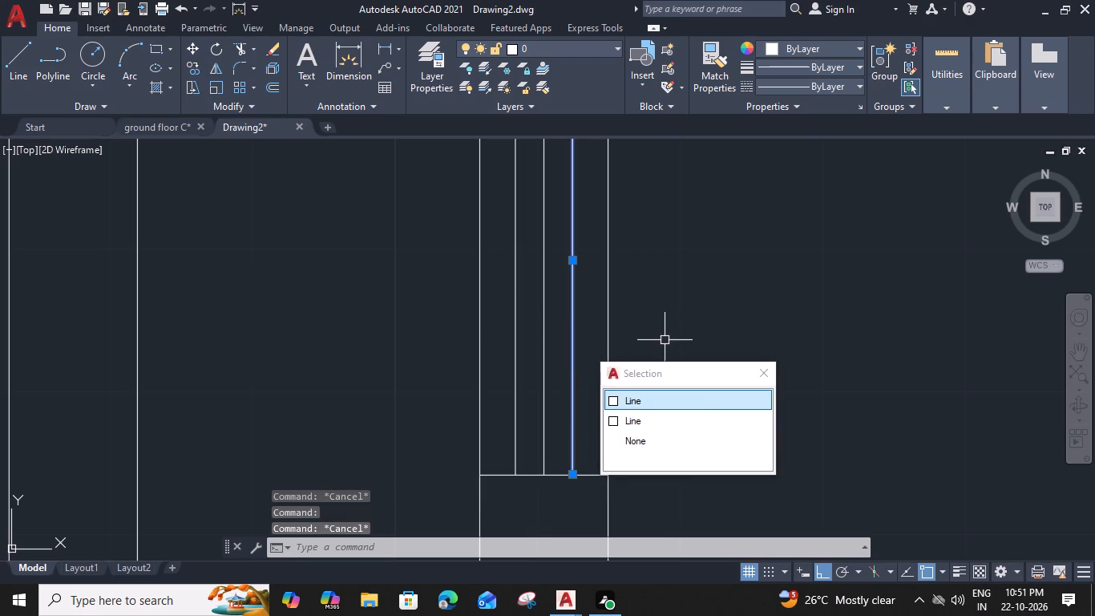
pyautogui.press('Delete')
pyautogui.click(685, 401)
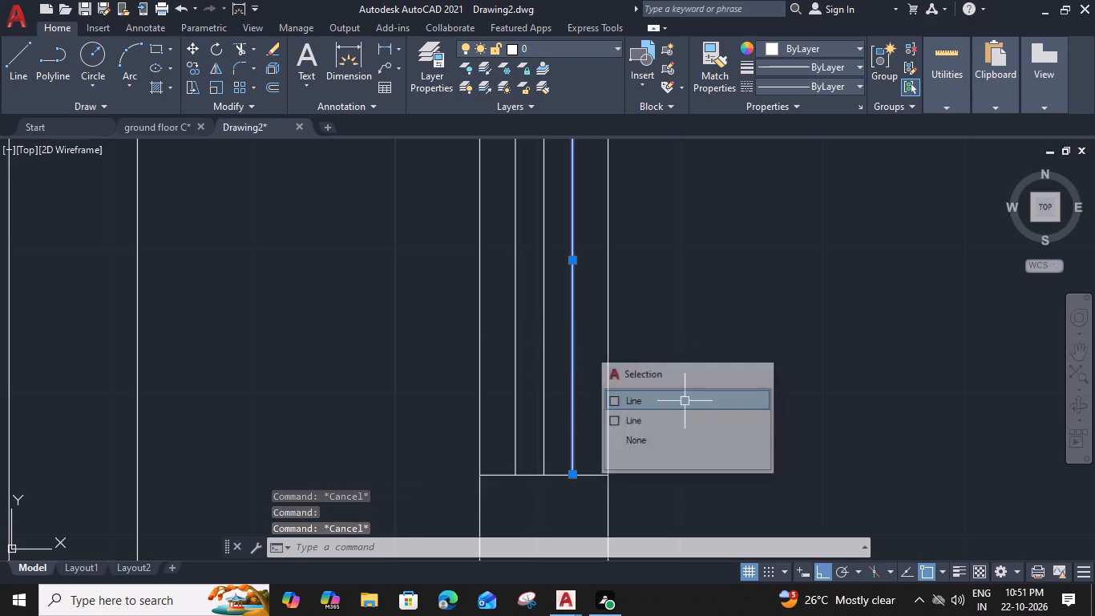
pyautogui.press('Delete')
# Draw a short horizontal line from the centre line's midpoint to the right-hand offset line.
pyautogui.scroll(-1, 588, 342)
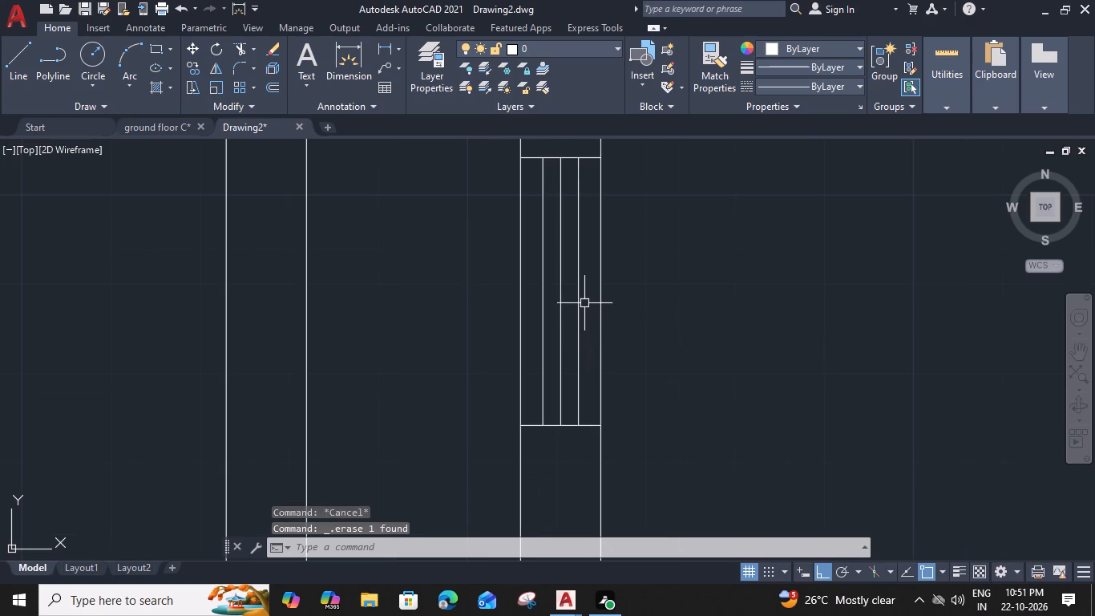
pyautogui.write('L')
pyautogui.press('space')
pyautogui.scroll(2, 564, 297)
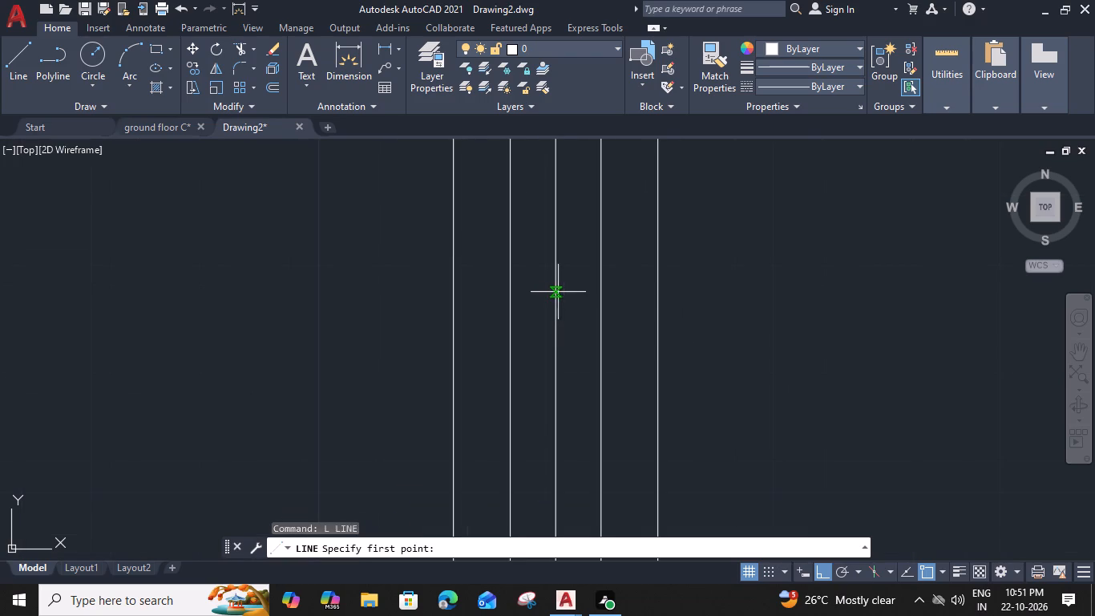
pyautogui.click(556, 286)
pyautogui.click(601, 285)
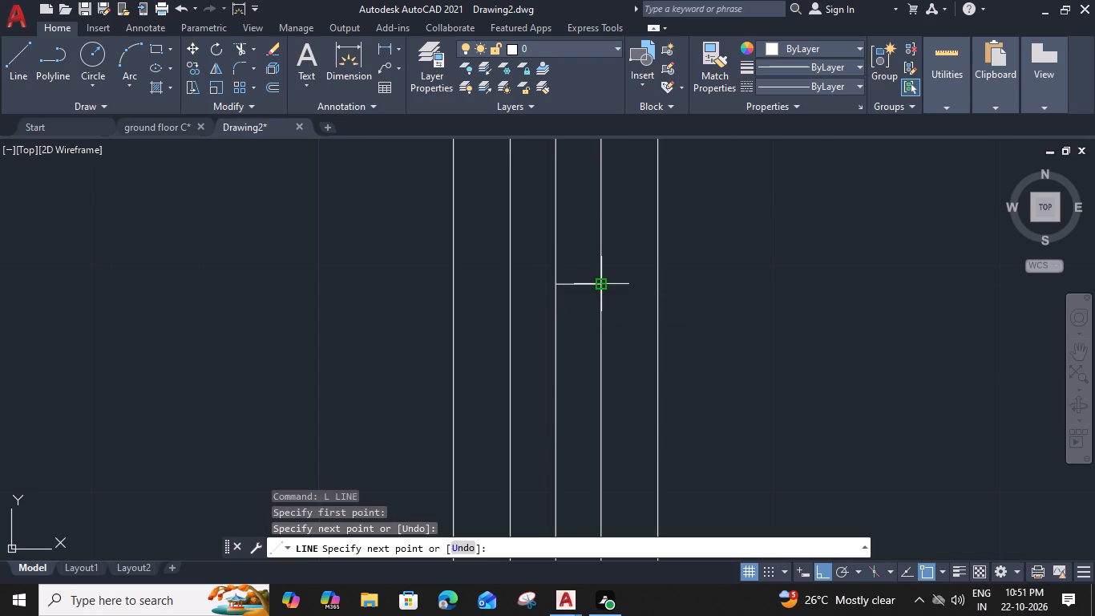
pyautogui.press('space')
# Offset the short horizontal line 3" upward, and offset the resulting copy another 3" upward.
pyautogui.scroll(-2, 580, 290)
pyautogui.scroll(1, 588, 302)
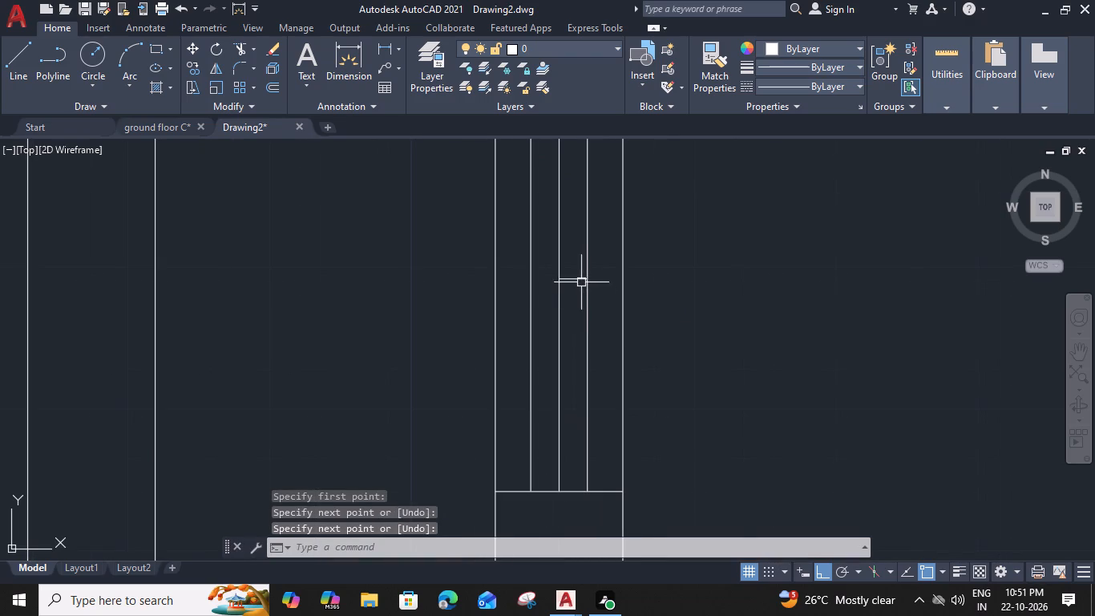
pyautogui.click(580, 279)
pyautogui.write('O')
pyautogui.press('space')
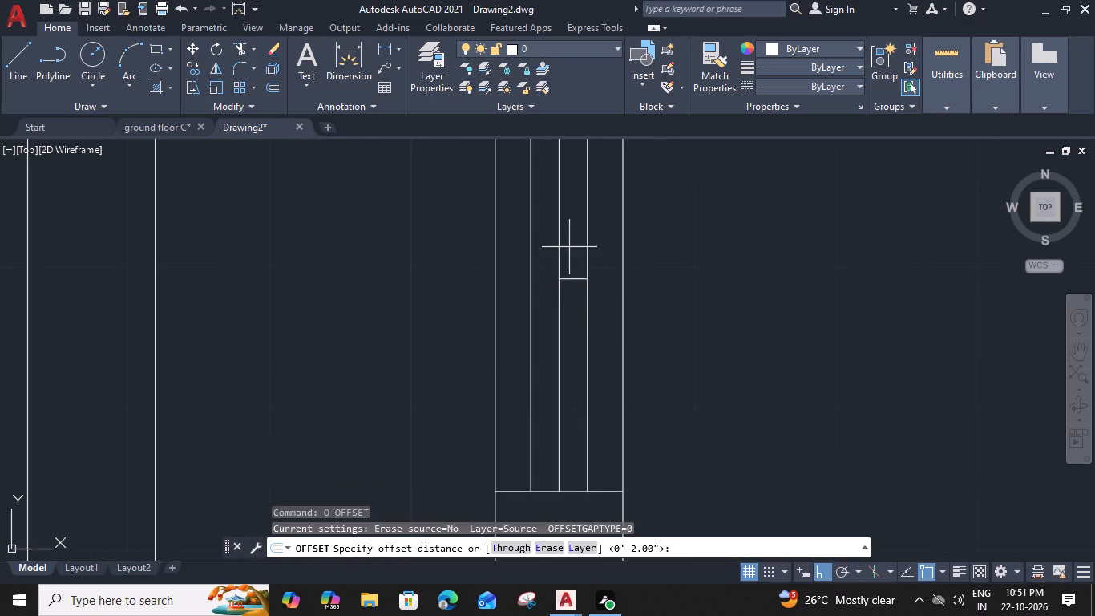
pyautogui.press('3')
pyautogui.hotkey('shift', '"')
pyautogui.press('Return')
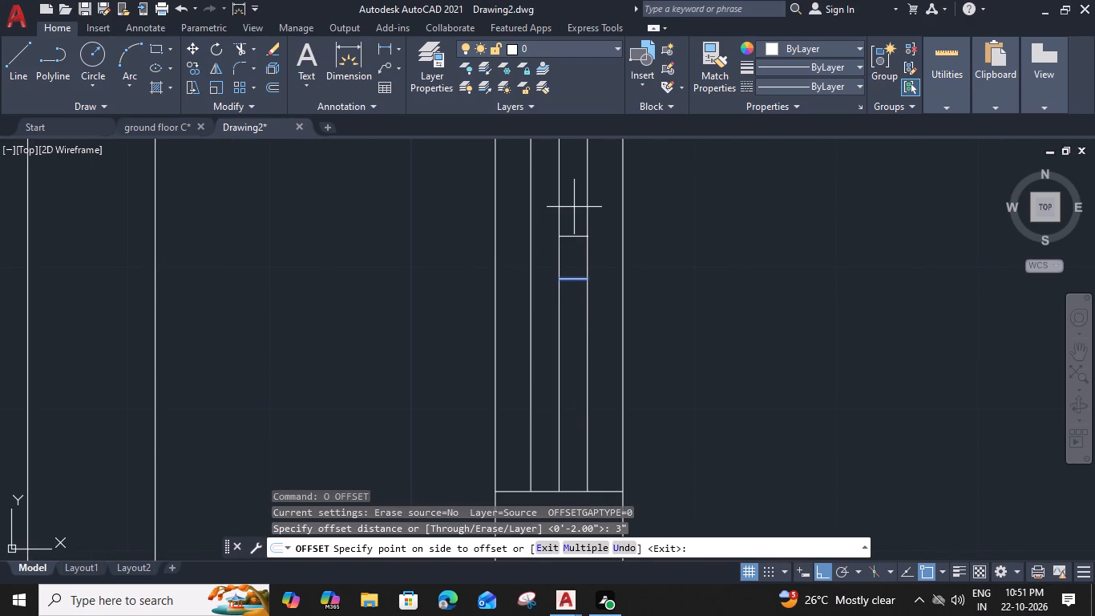
pyautogui.click(574, 207)
pyautogui.moveTo(574, 207); pyautogui.dragTo(571, 347, button='middle')
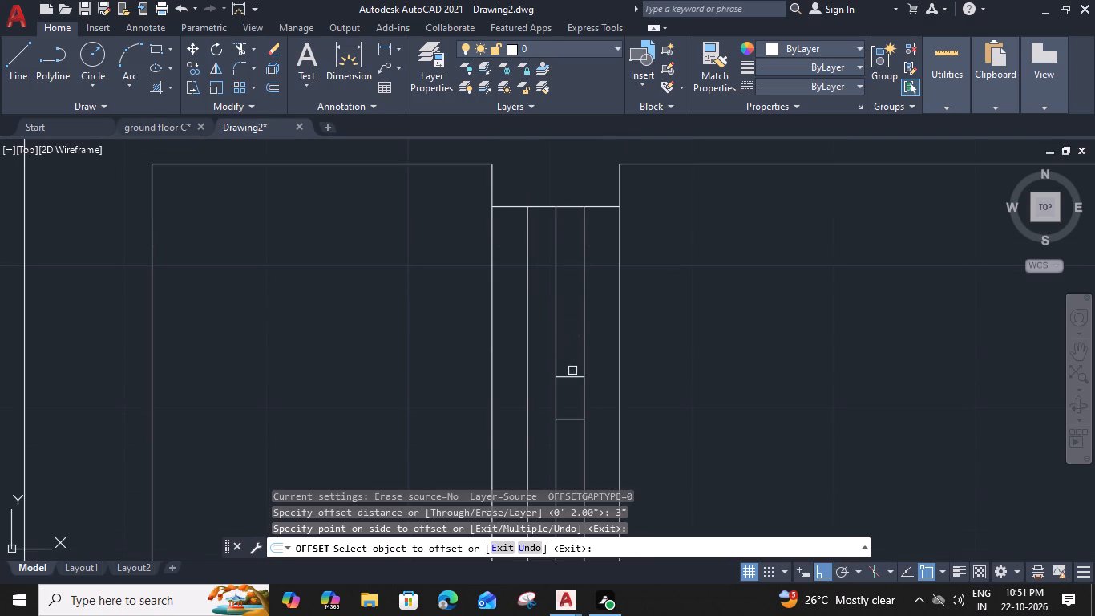
pyautogui.click(572, 375)
pyautogui.click(575, 299)
pyautogui.press('Escape')
# Trim the right-hand offset line above the uppermost short horizontal line and remove the two short lines below it.
pyautogui.moveTo(592, 365); pyautogui.dragTo(601, 308, button='middle')
pyautogui.press('t')
pyautogui.write('R')
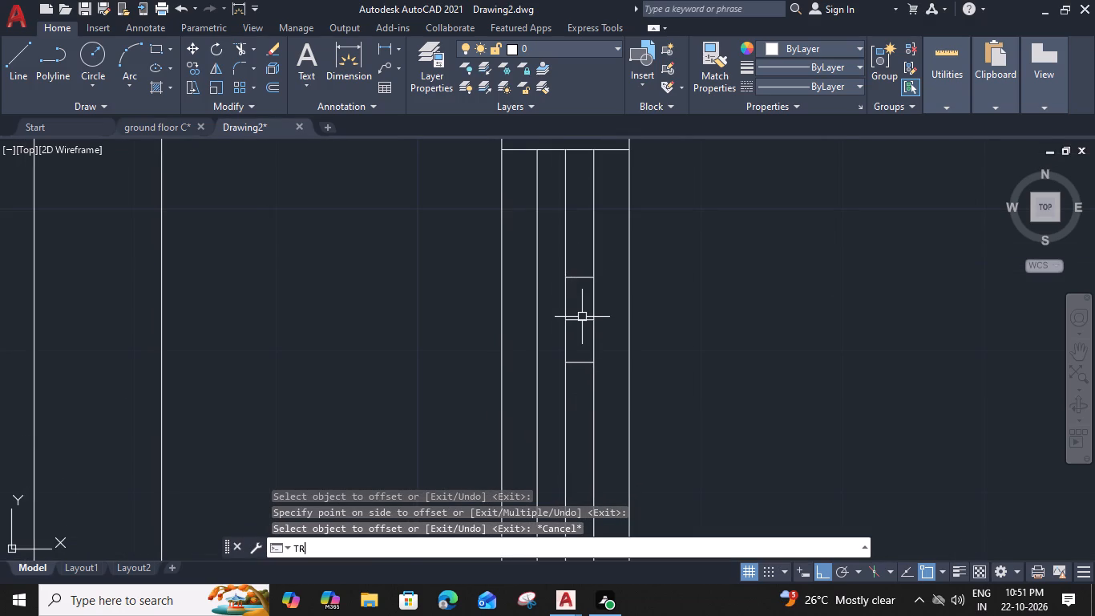
pyautogui.press('space')
pyautogui.click(596, 205)
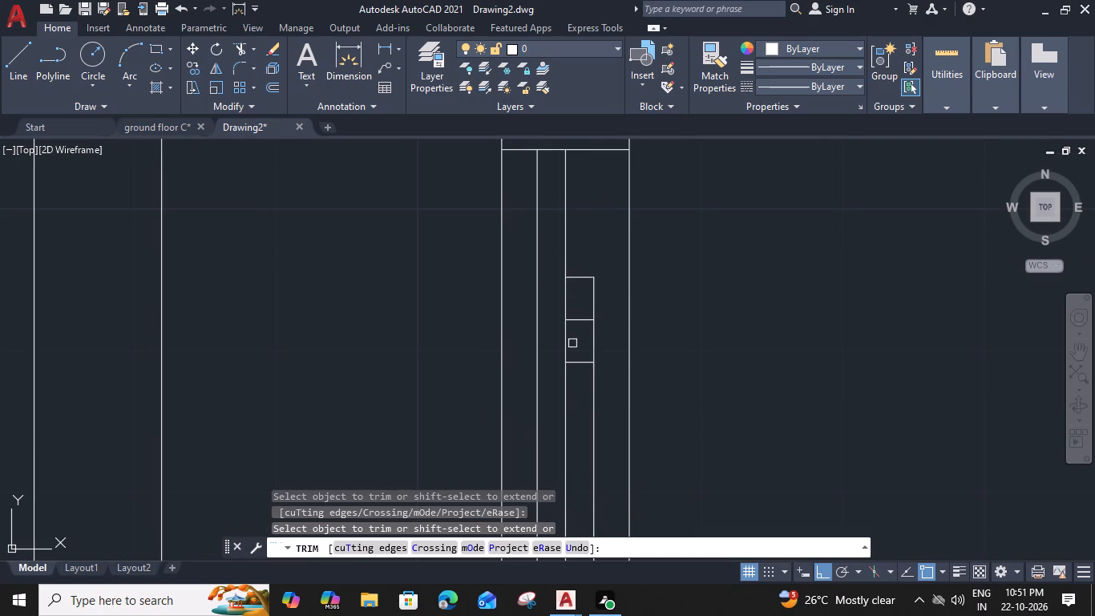
pyautogui.click(580, 320)
pyautogui.click(575, 363)
pyautogui.scroll(-2, 583, 335)
pyautogui.press('Escape')
# Colour the panel detail lines in the wall opening dark red (153,27,30) and group them.
pyautogui.click(592, 302)
pyautogui.click(556, 356)
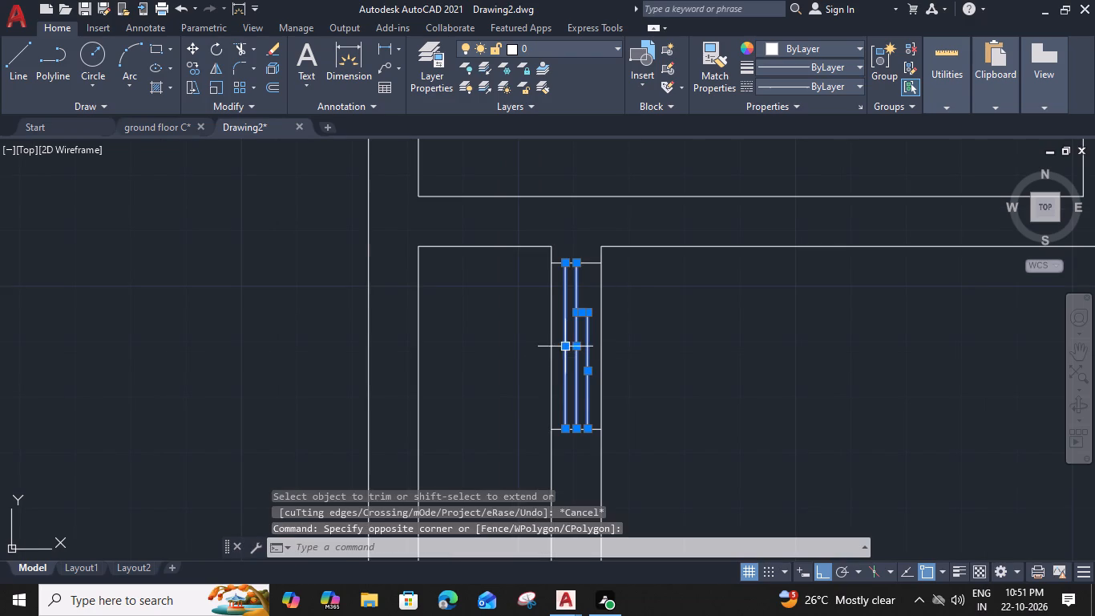
pyautogui.click(832, 53)
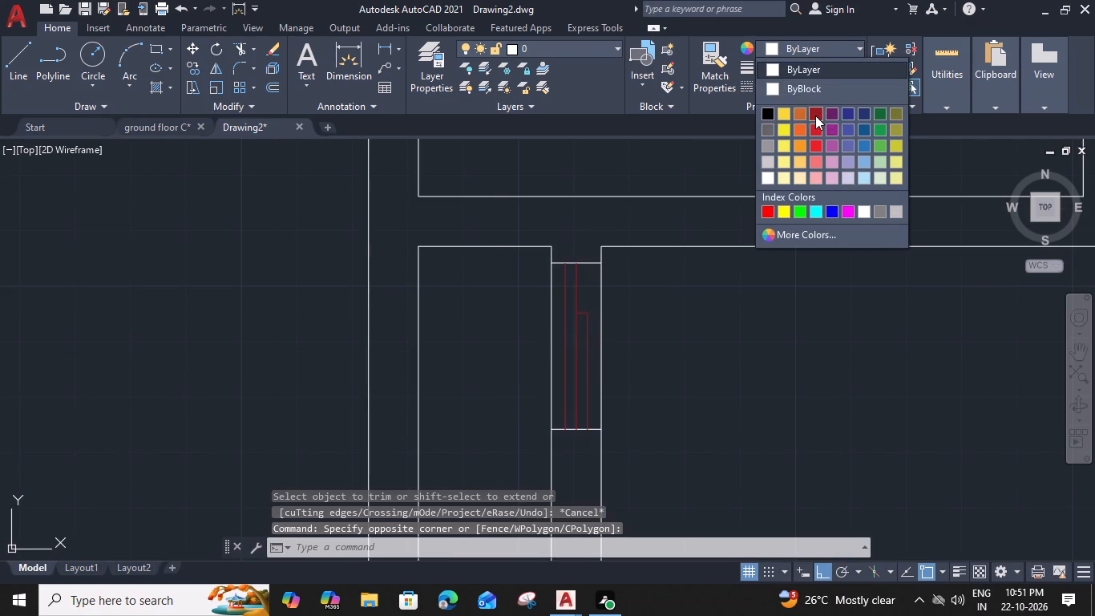
pyautogui.click(815, 115)
pyautogui.write('G')
pyautogui.press('space')
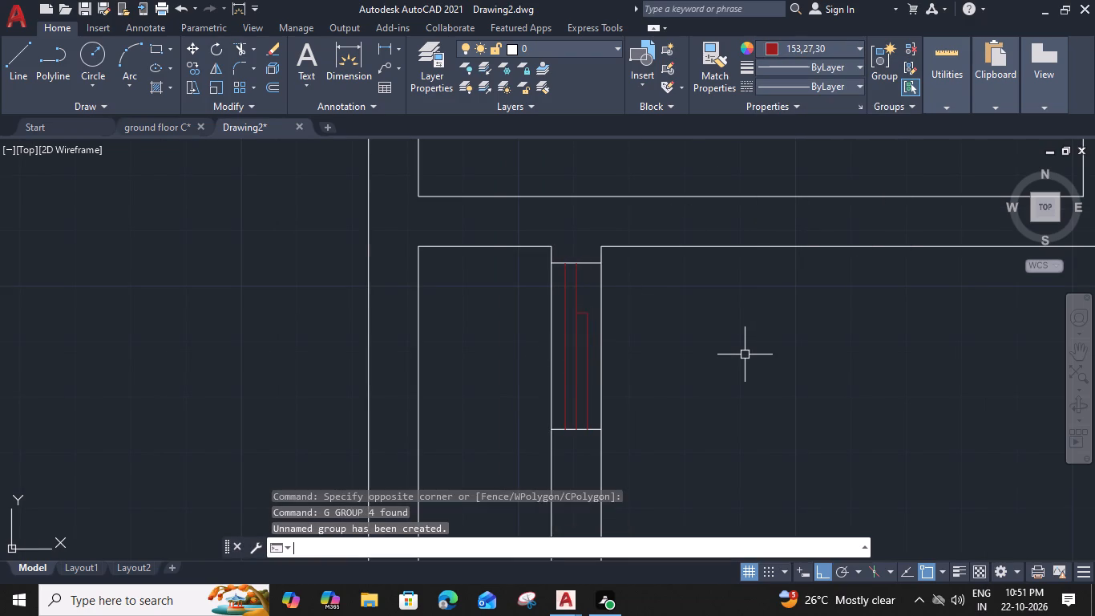
# Insert a Door - Imperial block in the empty space to the left of the floor plan.
pyautogui.scroll(-3, 745, 355)
pyautogui.moveTo(742, 411); pyautogui.dragTo(593, 294, button='middle')
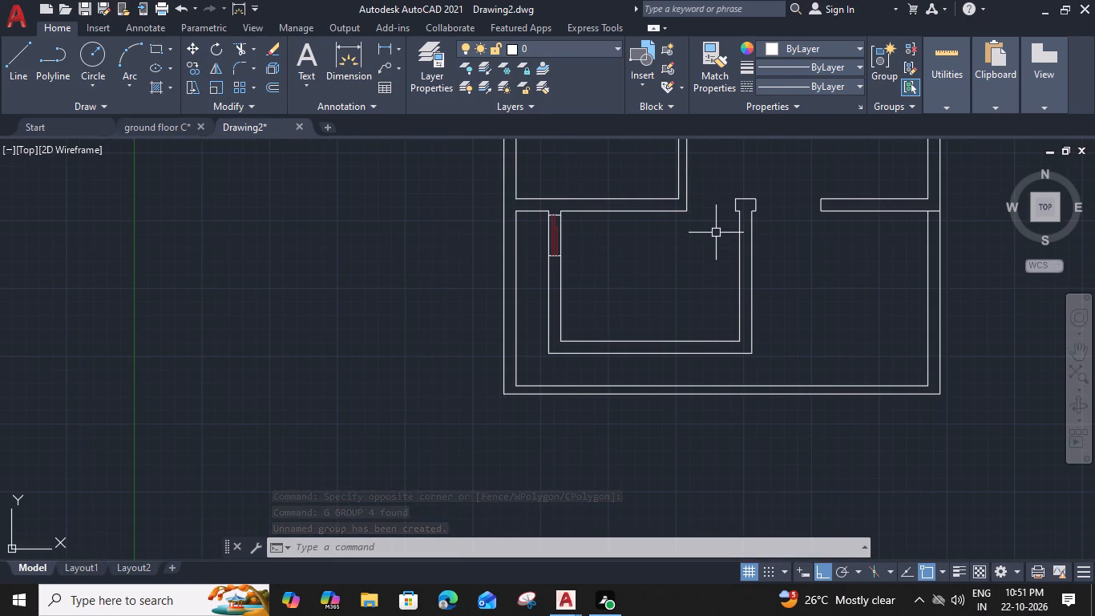
pyautogui.hotkey('ctrl', '3')
pyautogui.click(703, 165)
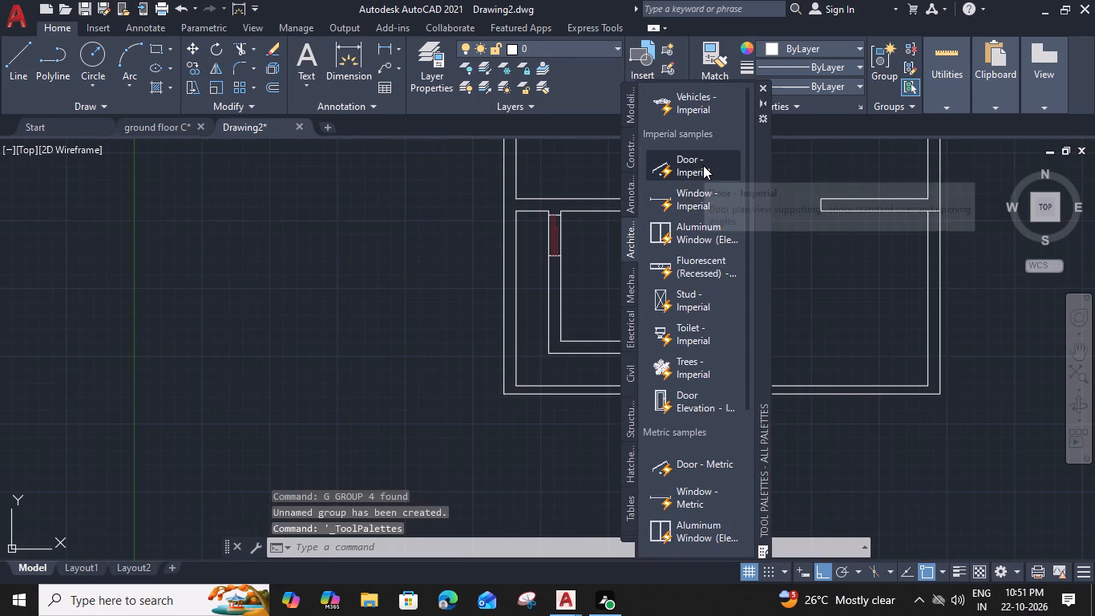
pyautogui.click(406, 296)
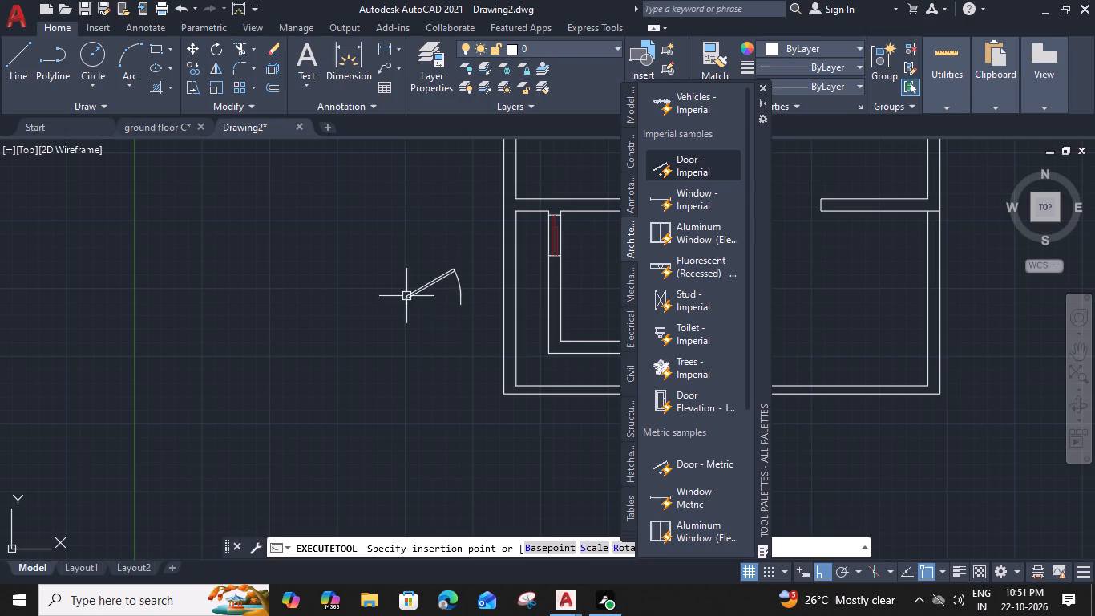
pyautogui.click(766, 88)
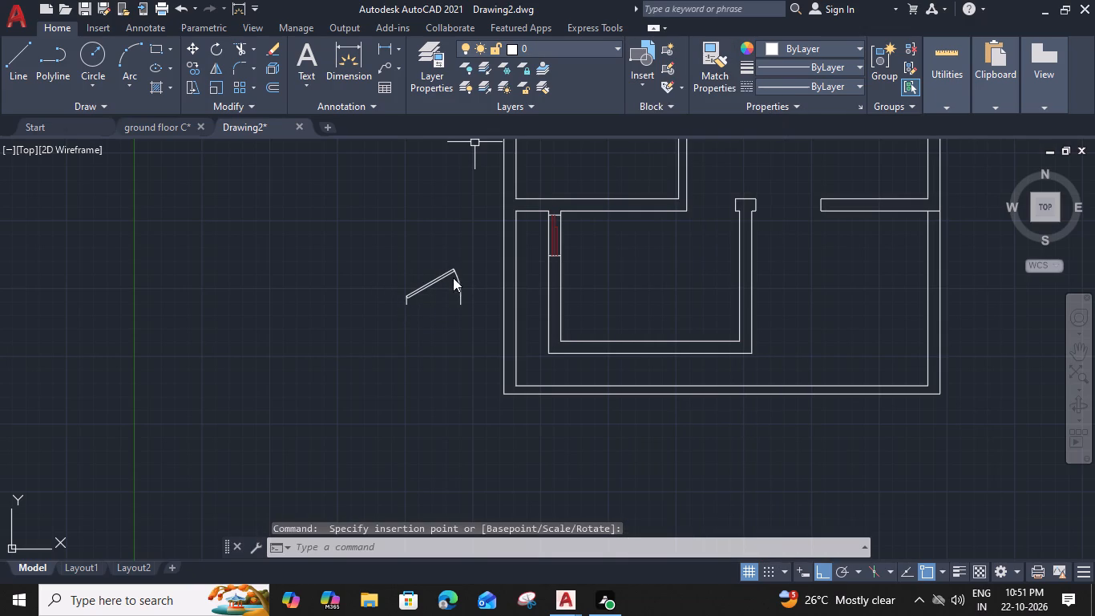
# Change the inserted door block's opening angle so its leaf stands perpendicular to the opening.
pyautogui.click(426, 288)
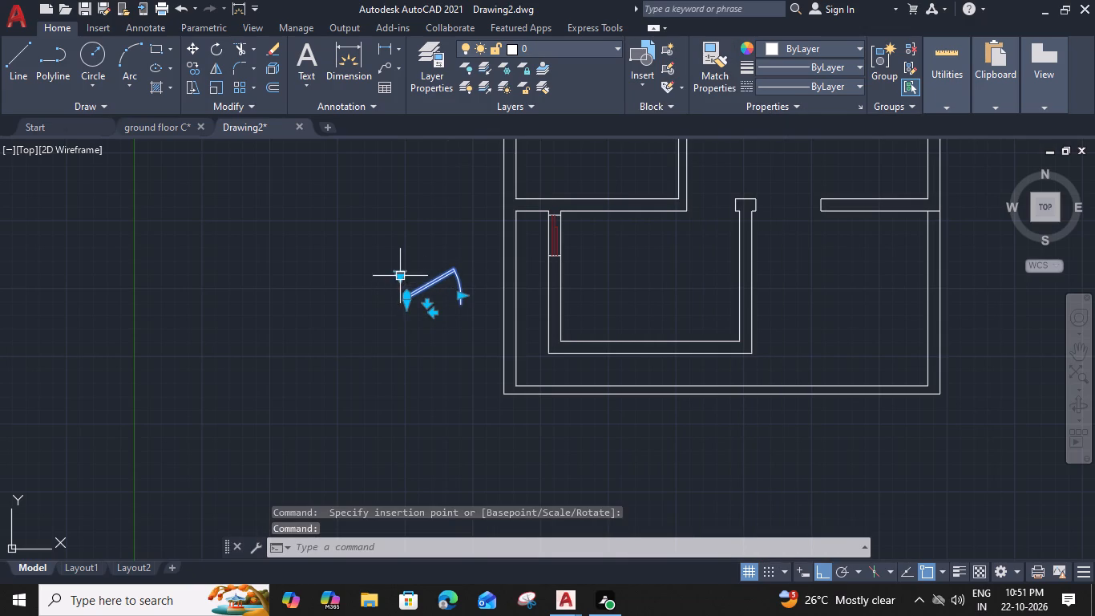
pyautogui.click(399, 278)
pyautogui.click(438, 338)
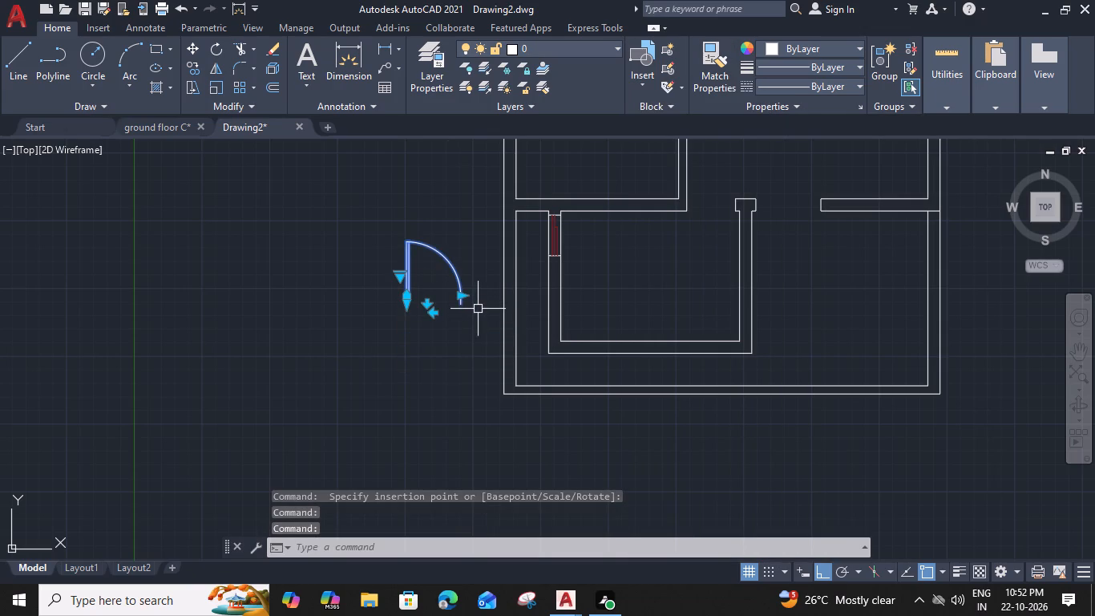
# Copy the door from its hinge corner to the left jamb of the opening in the lower horizontal wall.
pyautogui.press('c')
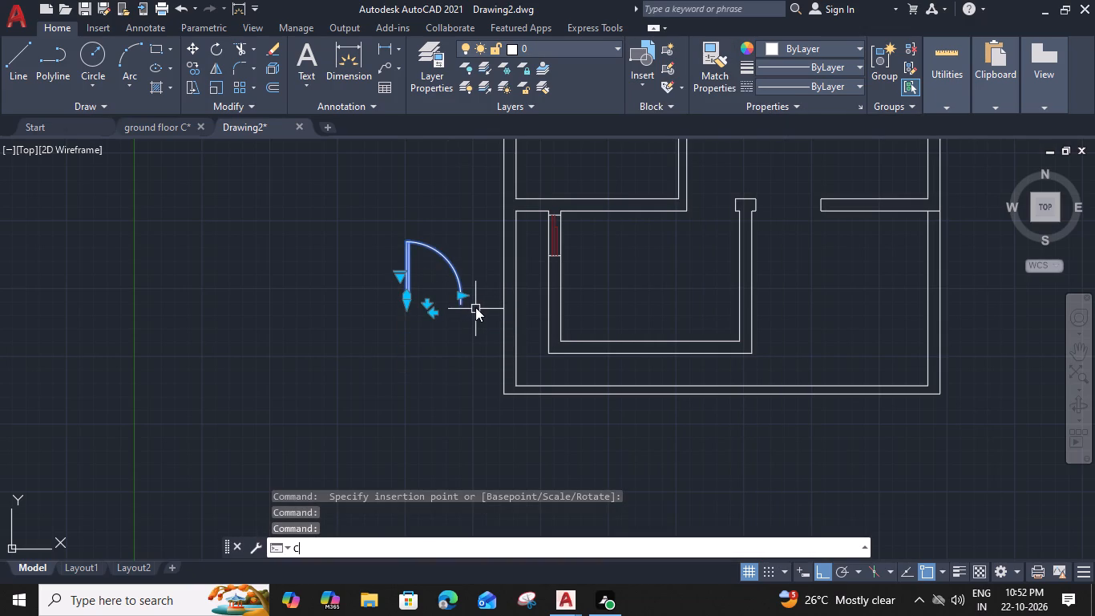
pyautogui.press('BackSpace')
pyautogui.press('c')
pyautogui.write('O')
pyautogui.press('space')
pyautogui.click(403, 310)
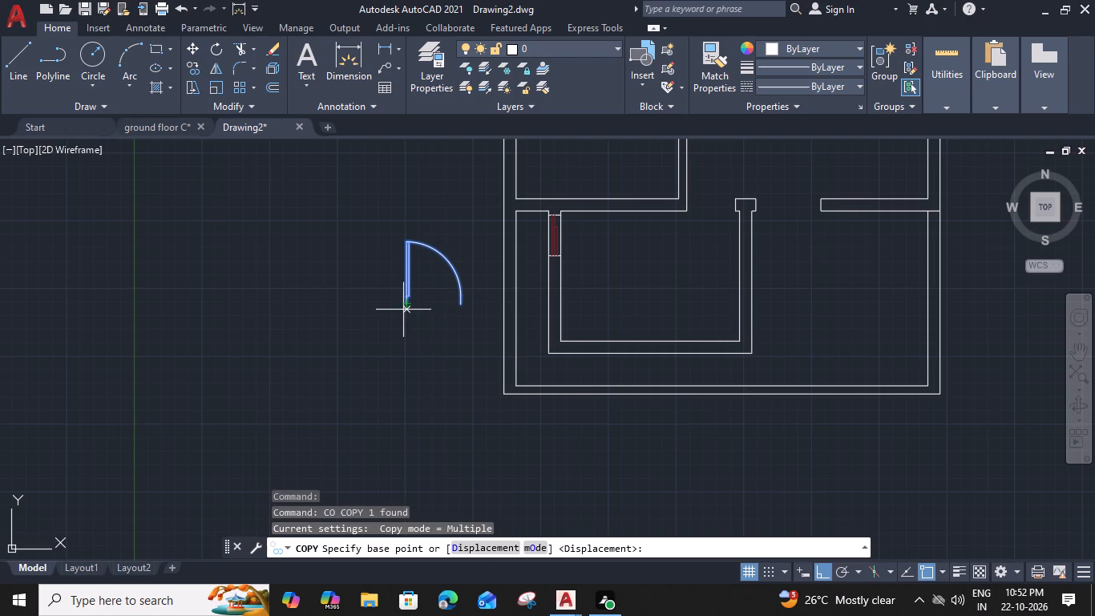
pyautogui.click(761, 207)
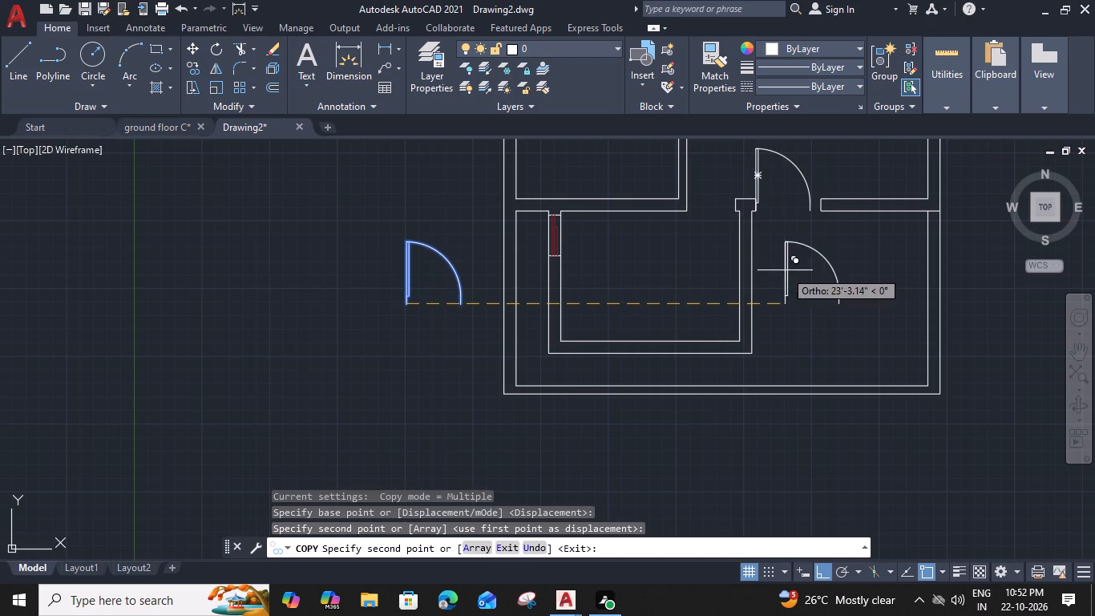
pyautogui.press('Escape')
# Scale the copied door by reference about its hinge corner so it spans the 4' opening.
pyautogui.moveTo(782, 272); pyautogui.dragTo(649, 314, button='middle')
pyautogui.click(624, 211)
pyautogui.scroll(1, 642, 249)
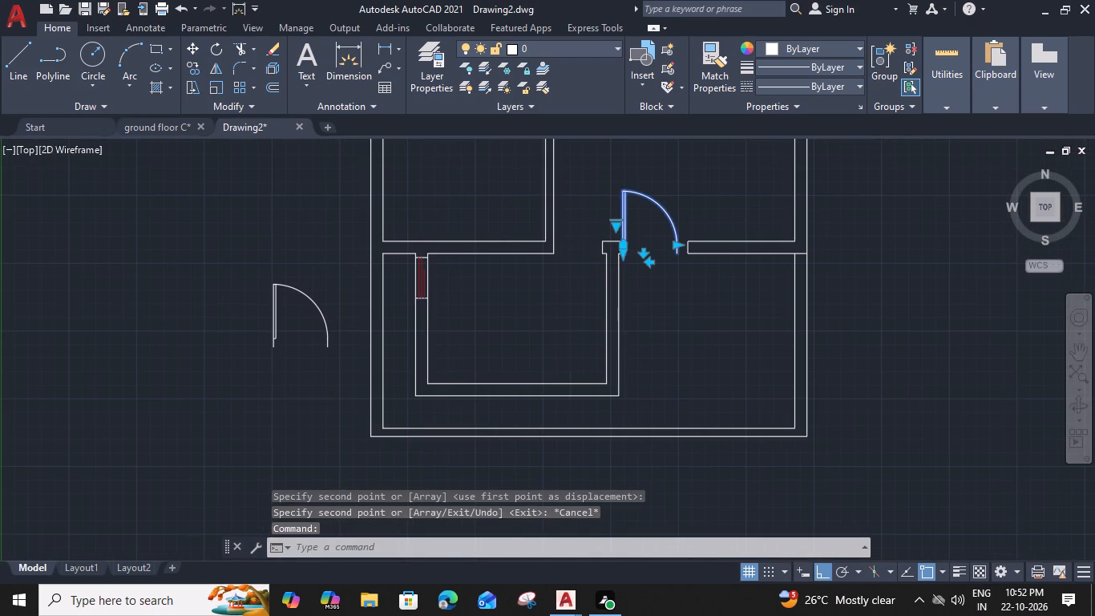
pyautogui.write('SC')
pyautogui.press('space')
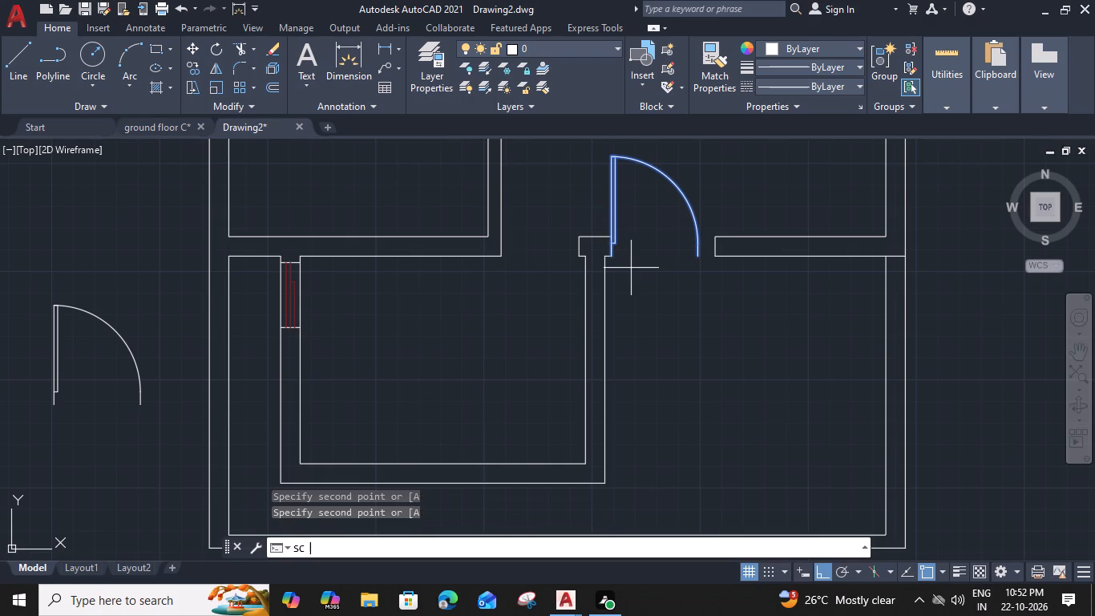
pyautogui.scroll(1, 630, 267)
pyautogui.click(597, 249)
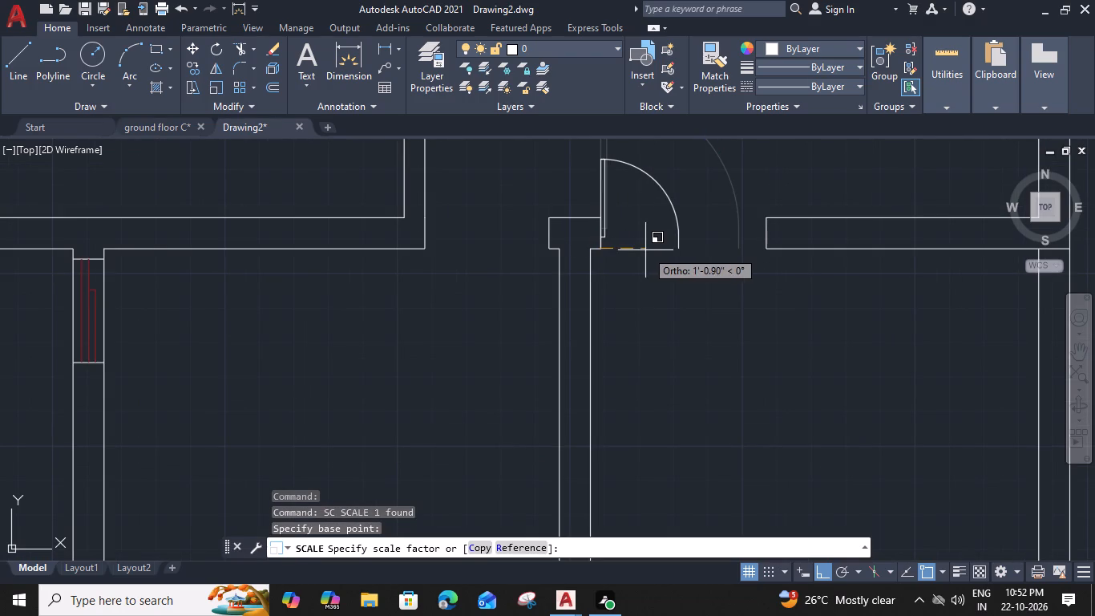
pyautogui.write('R')
pyautogui.press('space')
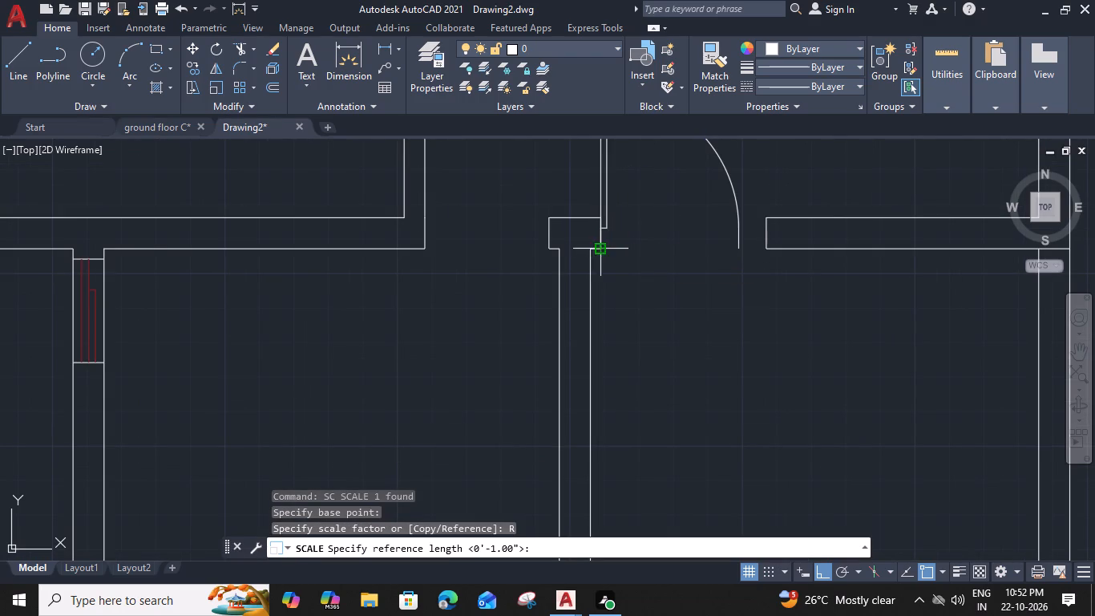
pyautogui.click(603, 251)
pyautogui.click(738, 253)
pyautogui.click(765, 254)
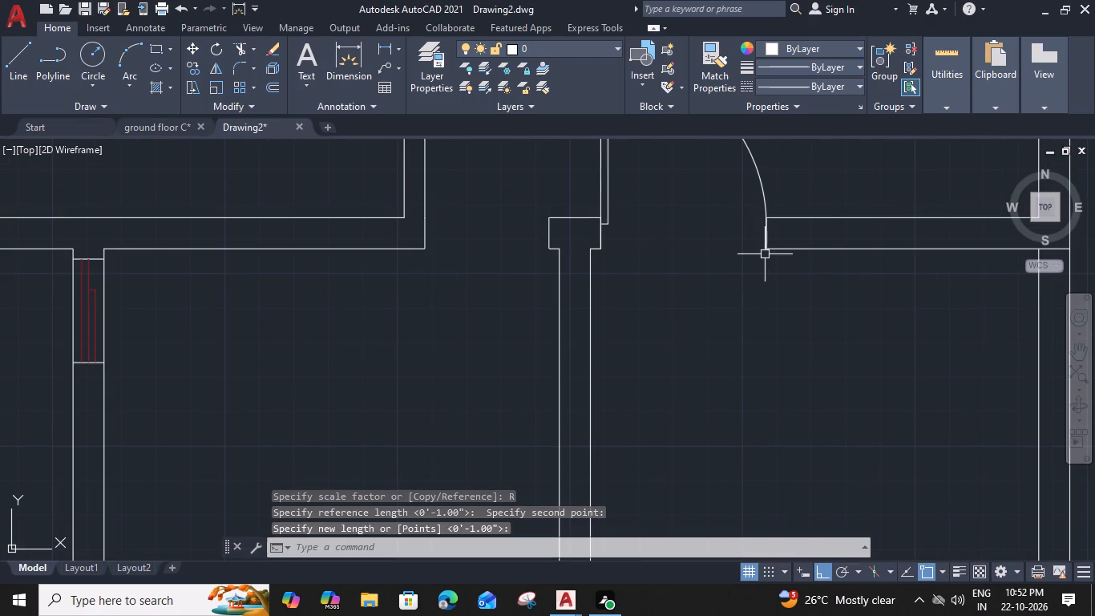
# Copy the 4' door up to the left jamb of the right-hand opening in the next full horizontal wall.
pyautogui.scroll(-3, 640, 277)
pyautogui.moveTo(640, 276); pyautogui.dragTo(595, 338, button='middle')
pyautogui.click(583, 298)
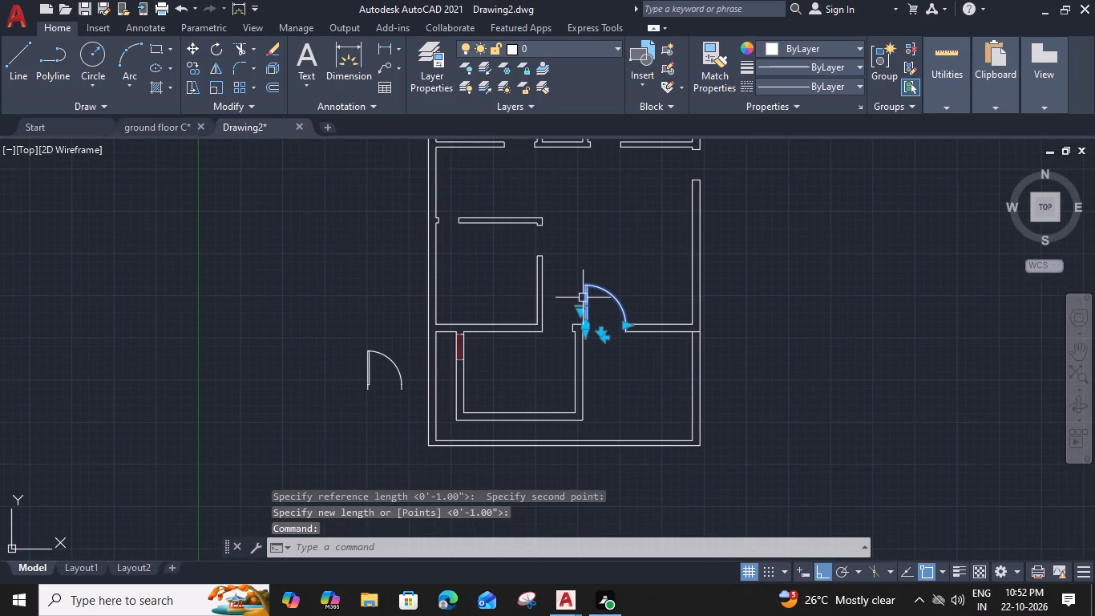
pyautogui.press('c')
pyautogui.write('O')
pyautogui.press('space')
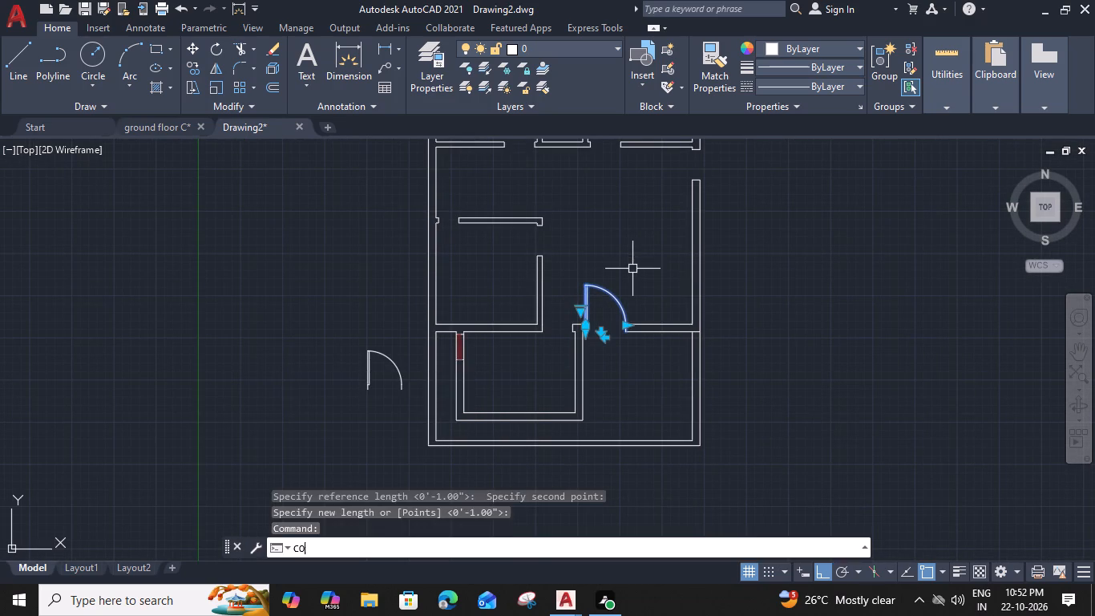
pyautogui.scroll(2, 604, 314)
pyautogui.click(561, 359)
pyautogui.scroll(-2, 561, 352)
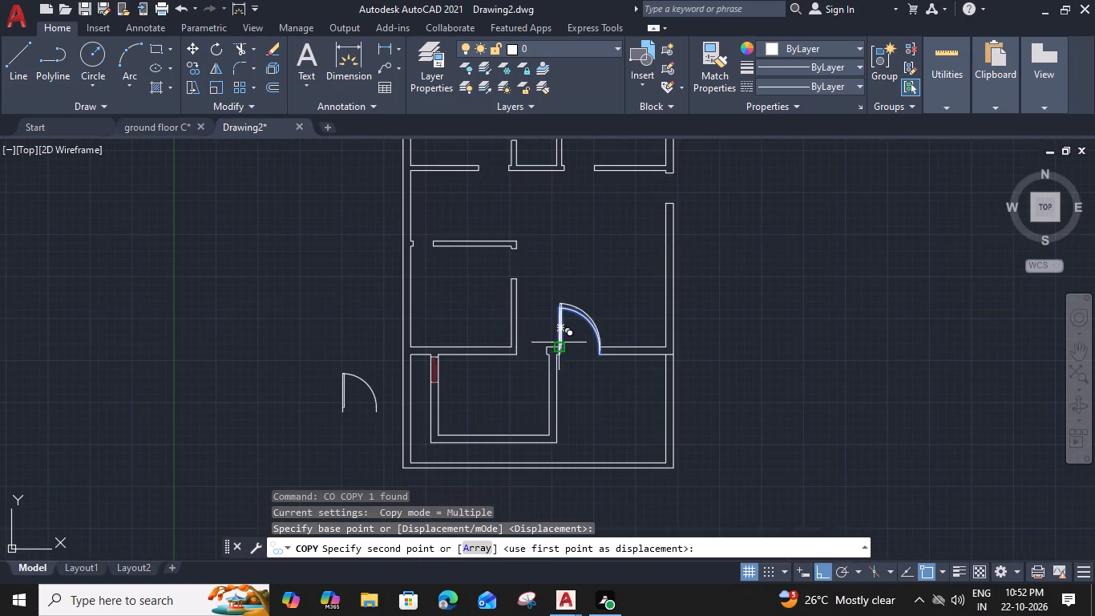
pyautogui.moveTo(531, 253); pyautogui.dragTo(536, 331, button='middle')
pyautogui.scroll(3, 560, 247)
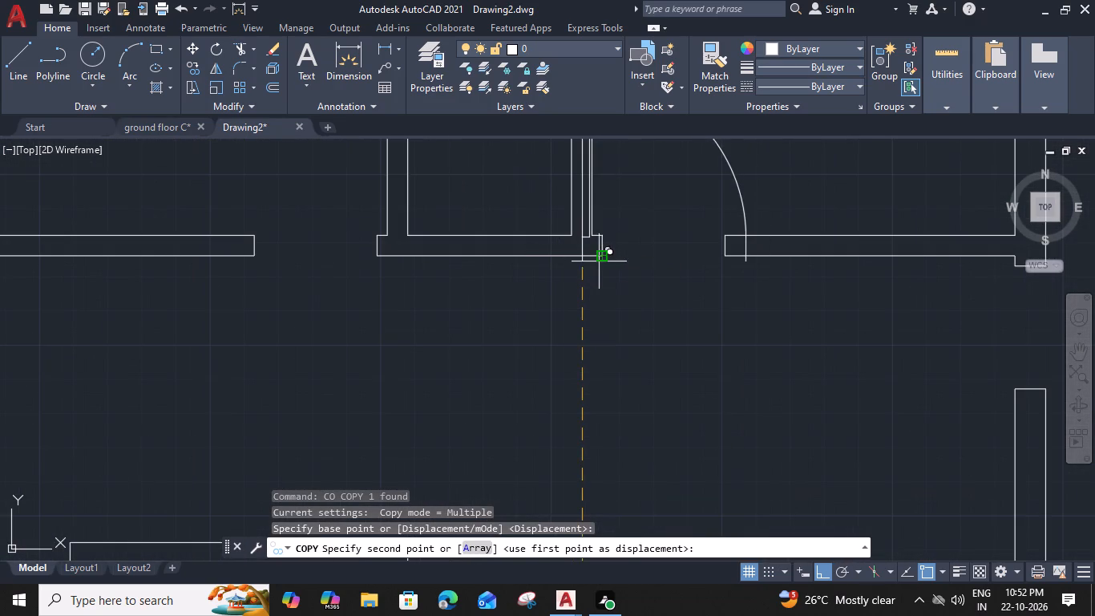
pyautogui.click(599, 261)
pyautogui.press('Escape')
# Scale the upper door copy by reference about its hinge corner to fit the narrower opening's width.
pyautogui.moveTo(641, 285); pyautogui.dragTo(552, 364, button='middle')
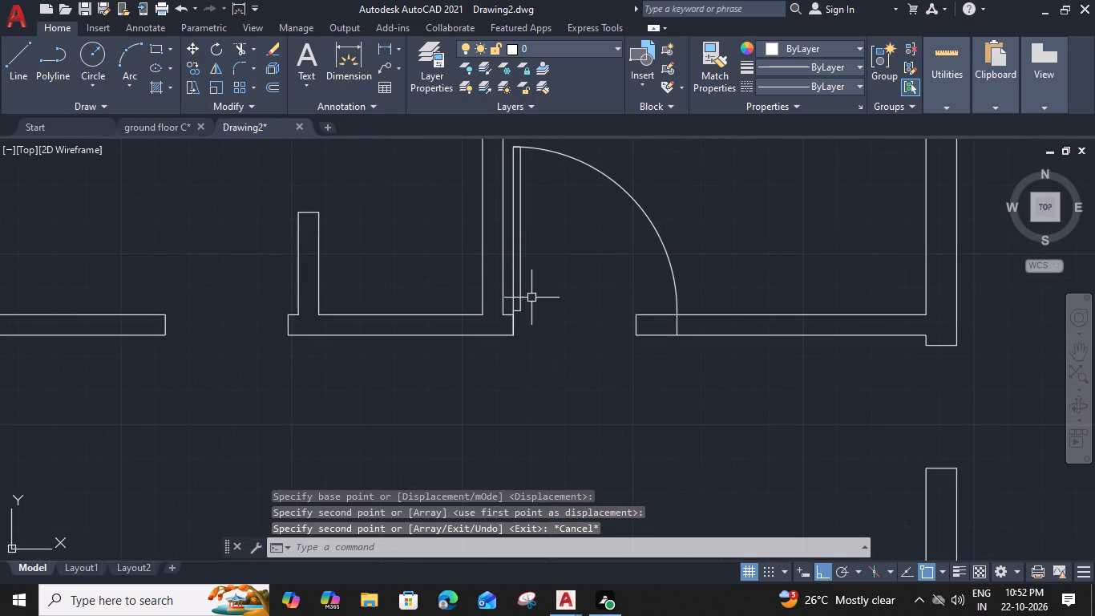
pyautogui.click(524, 261)
pyautogui.press('s')
pyautogui.write('C')
pyautogui.press('space')
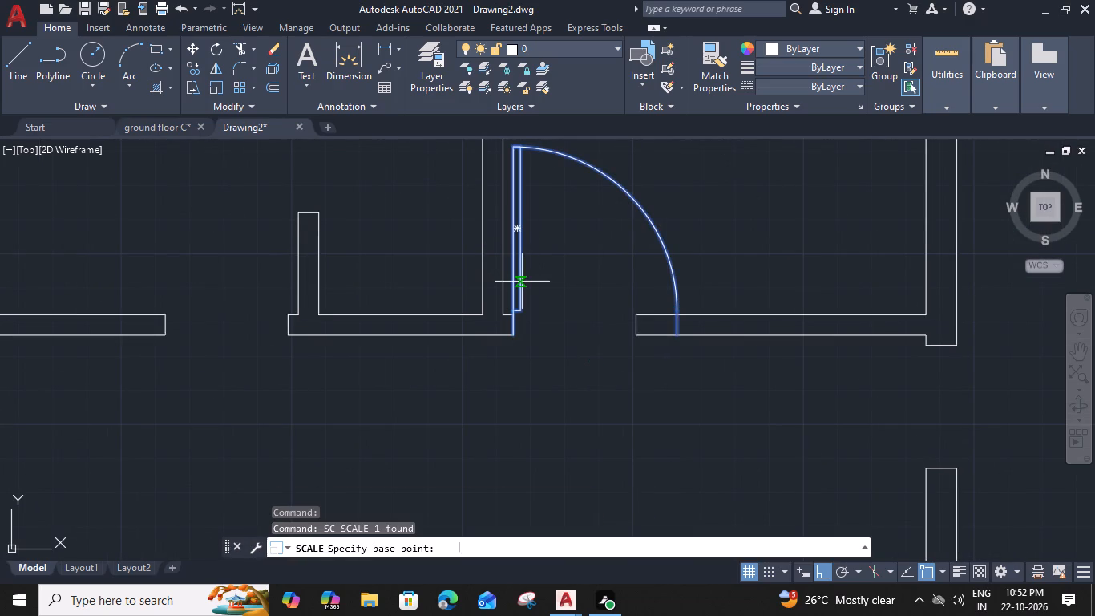
pyautogui.scroll(2, 522, 301)
pyautogui.click(495, 388)
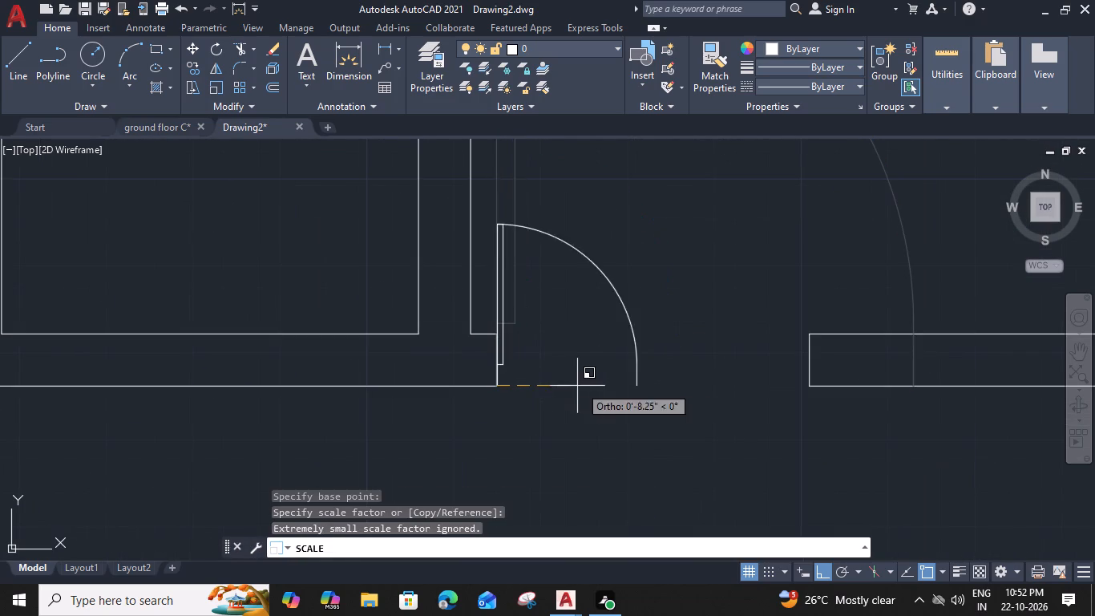
pyautogui.press('r')
pyautogui.press('space')
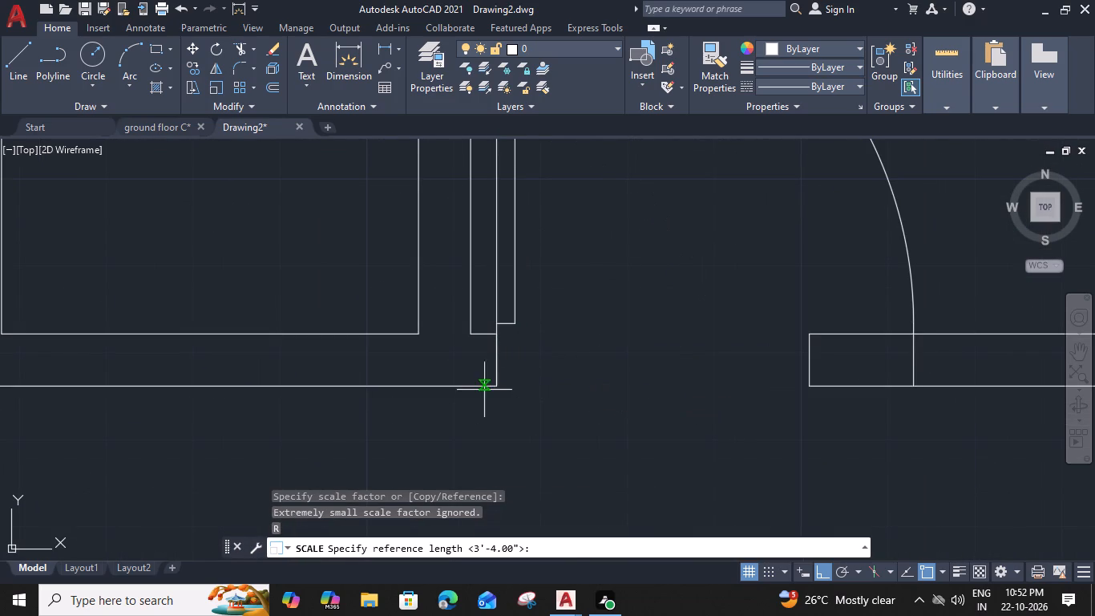
pyautogui.click(498, 386)
pyautogui.click(911, 383)
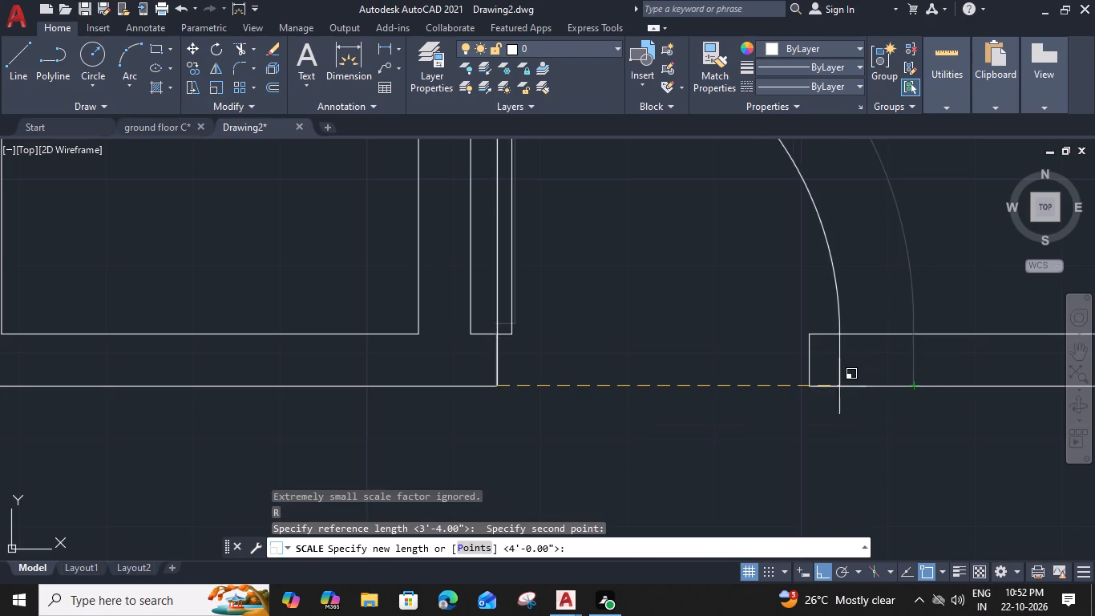
pyautogui.click(807, 390)
# Copy the narrower door to the left jamb of the same wall's other opening and to the stub corner of the short wall below.
pyautogui.scroll(-3, 734, 388)
pyautogui.click(667, 333)
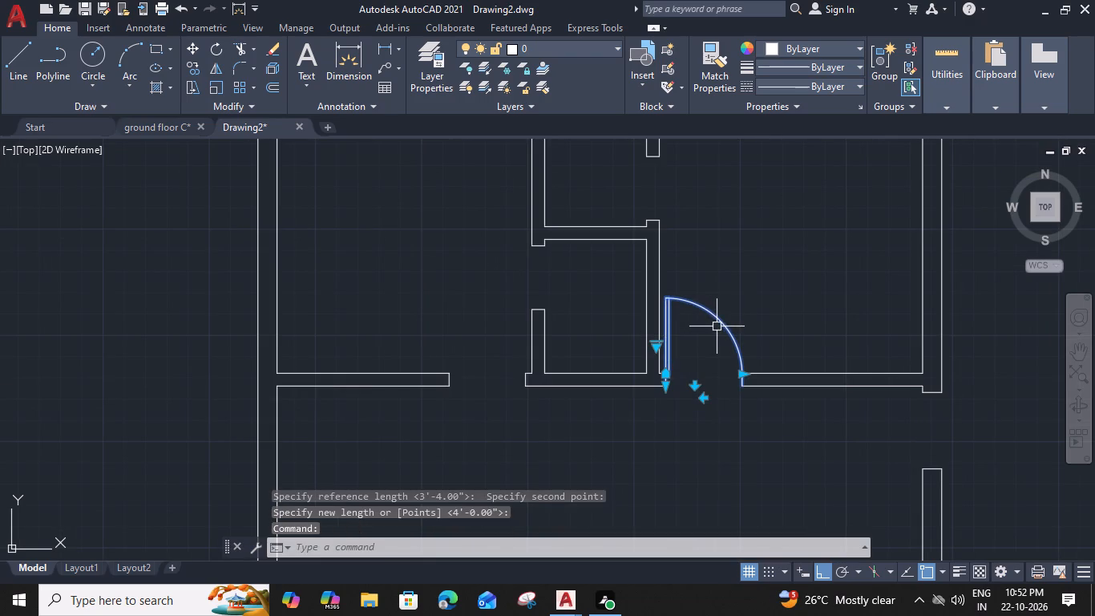
pyautogui.write('CO')
pyautogui.press('space')
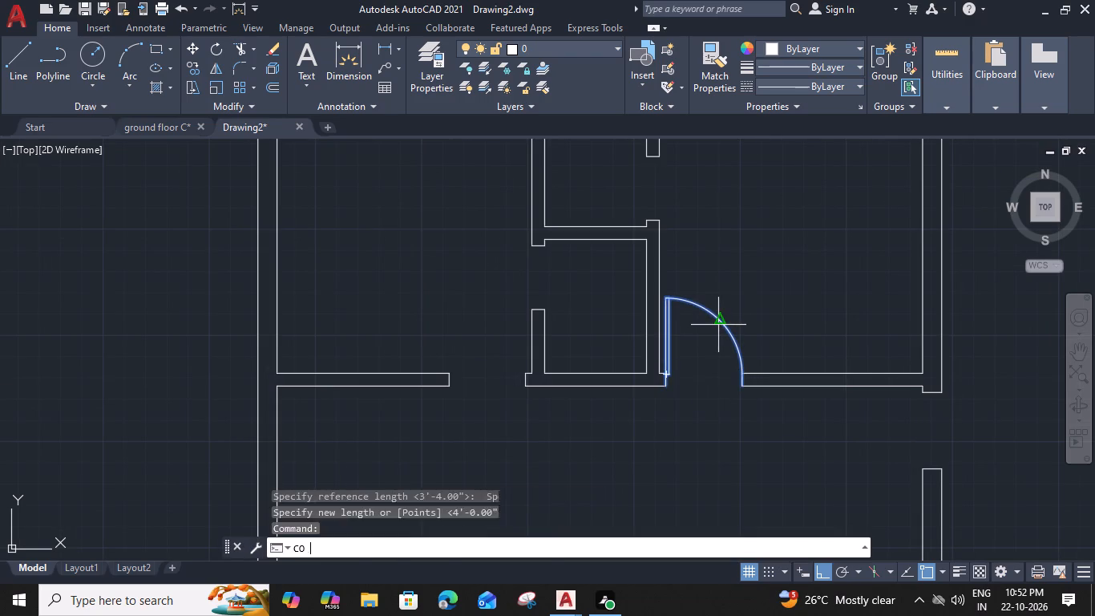
pyautogui.scroll(1, 672, 399)
pyautogui.moveTo(662, 383); pyautogui.dragTo(648, 387)
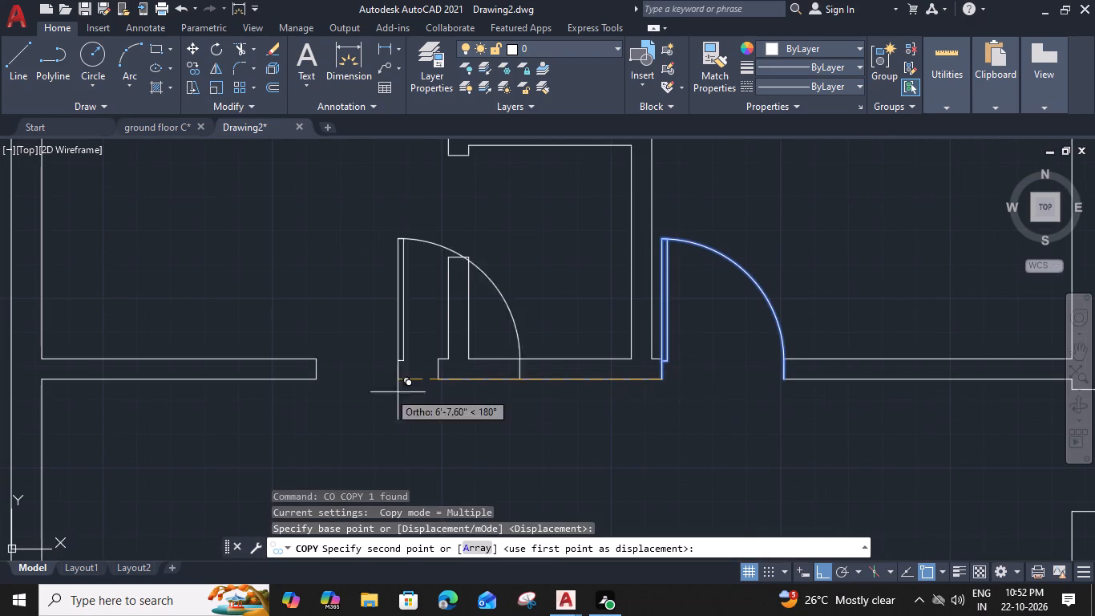
pyautogui.click(317, 384)
pyautogui.moveTo(386, 423); pyautogui.dragTo(457, 123, button='middle')
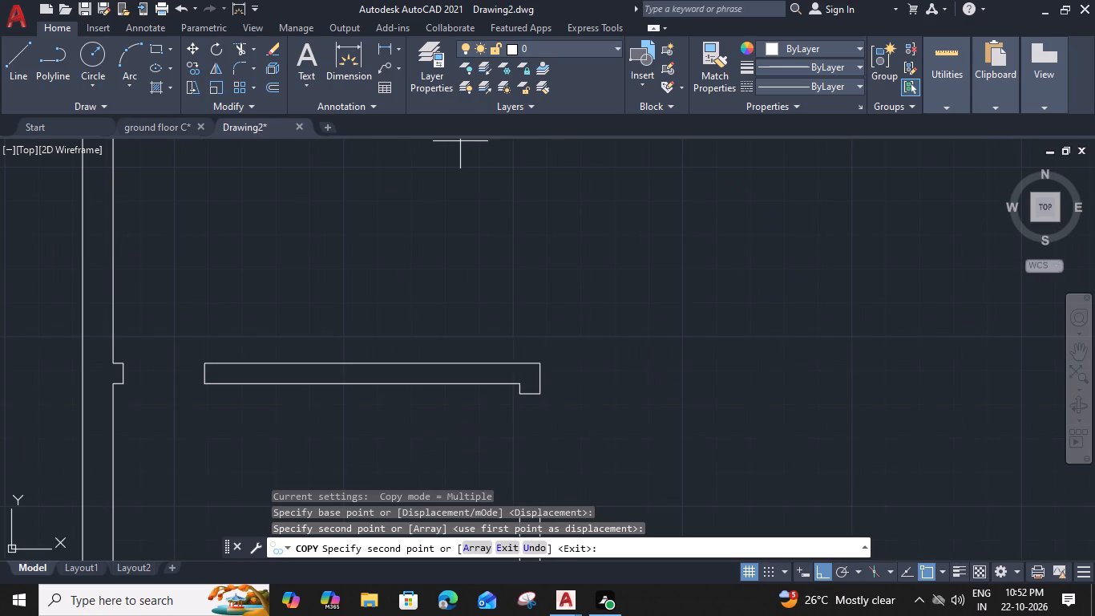
pyautogui.click(519, 395)
pyautogui.press('Escape')
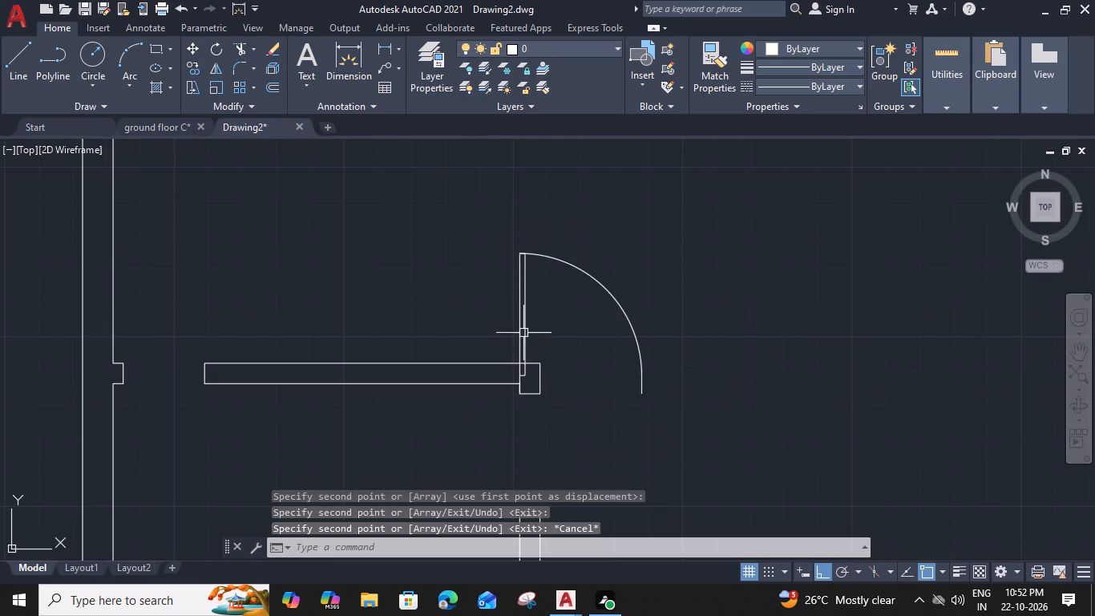
# Rotate the door at the short wall's stub corner by 270° to span the opening below, and flip it to swing into the adjoining room.
pyautogui.click(522, 320)
pyautogui.press('r')
pyautogui.press('o')
pyautogui.press('space')
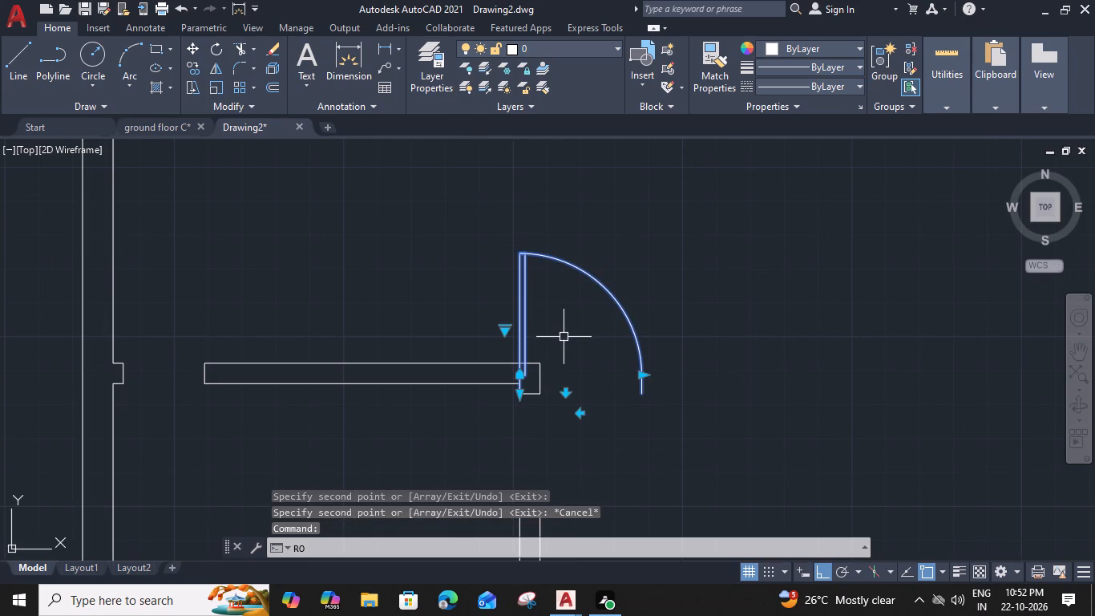
pyautogui.click(519, 394)
pyautogui.moveTo(515, 431); pyautogui.dragTo(514, 412, button='middle')
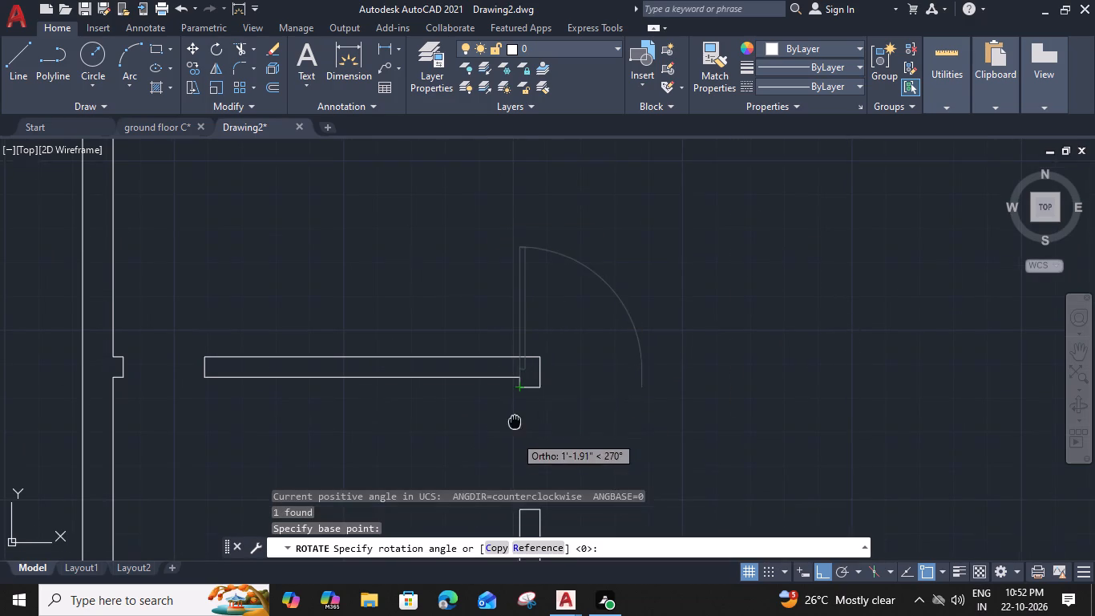
pyautogui.moveTo(514, 412); pyautogui.dragTo(519, 286, button='middle')
pyautogui.click(523, 369)
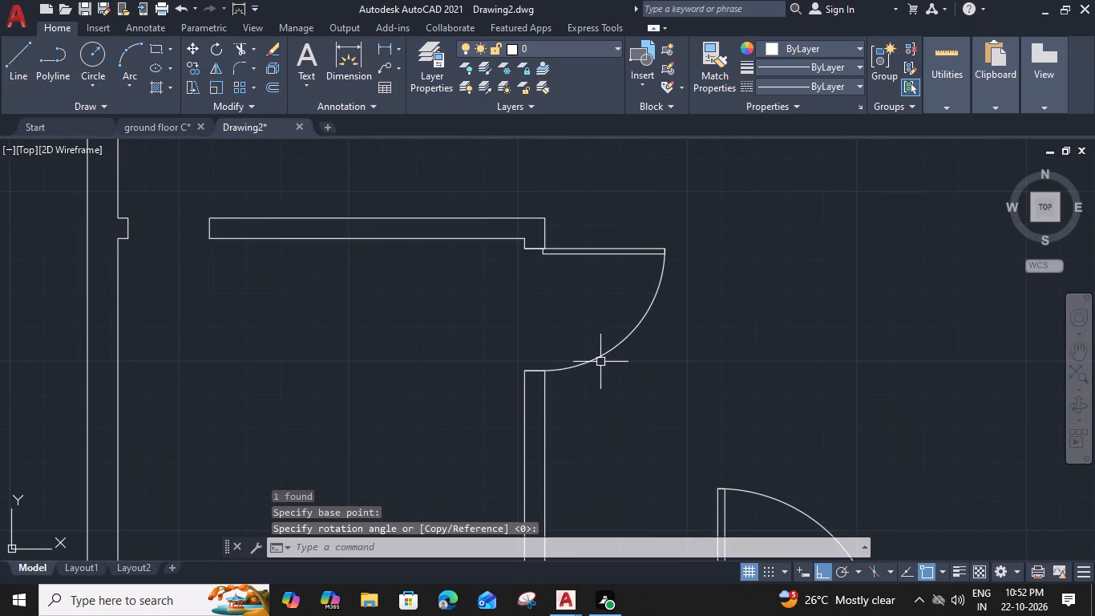
pyautogui.click(600, 359)
pyautogui.click(526, 294)
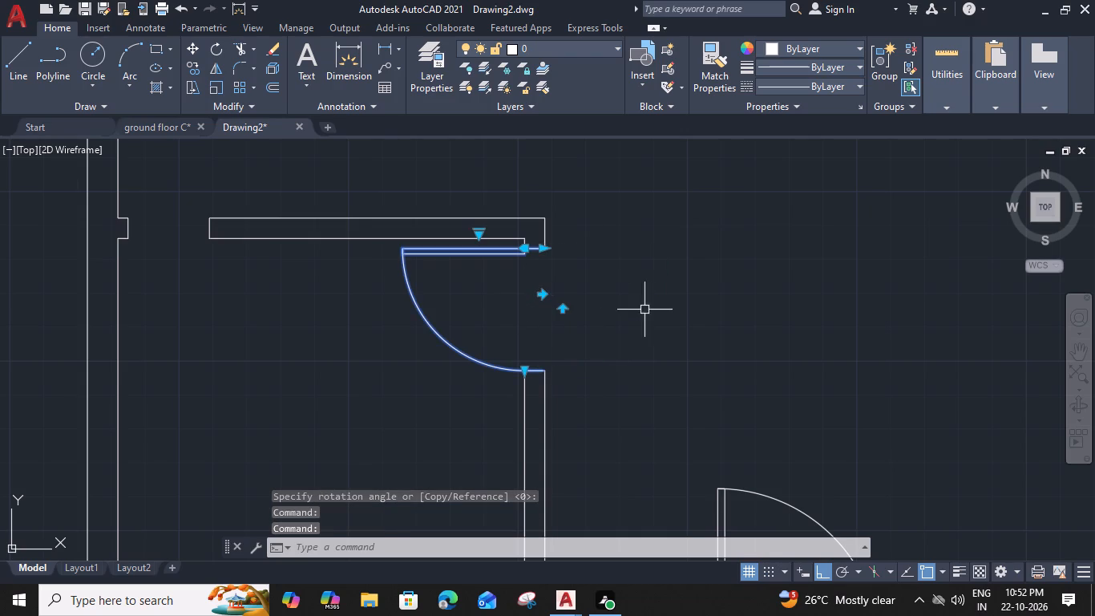
# Flip the door in the full horizontal wall's left-hand opening so its hinge sits on the right jamb.
pyautogui.scroll(-2, 644, 309)
pyautogui.moveTo(640, 283); pyautogui.dragTo(615, 440, button='middle')
pyautogui.click(537, 267)
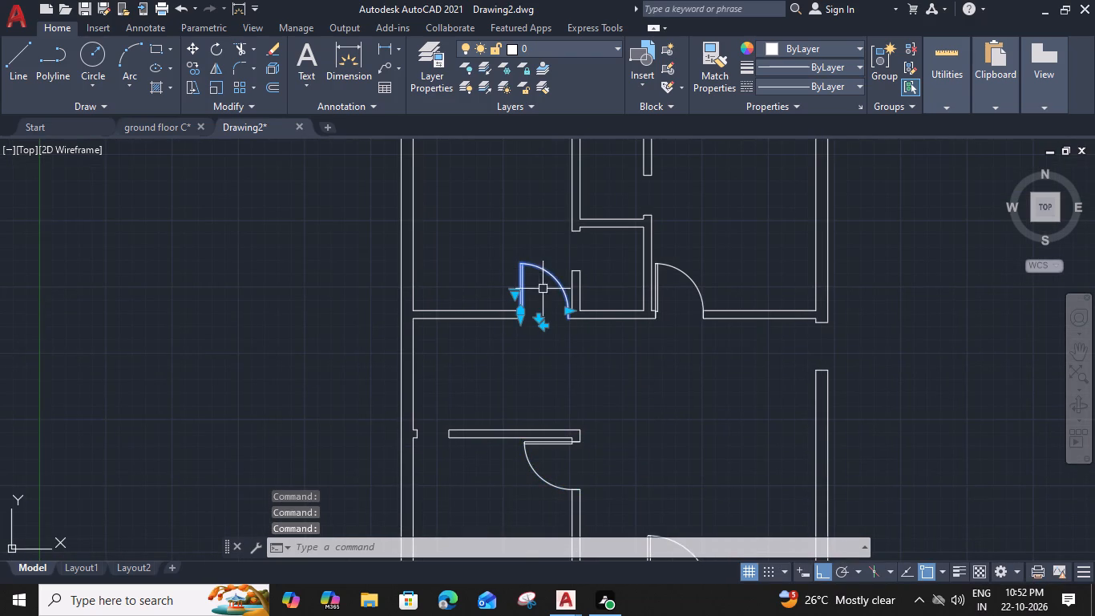
pyautogui.scroll(1, 541, 310)
pyautogui.click(542, 337)
pyautogui.scroll(-2, 539, 368)
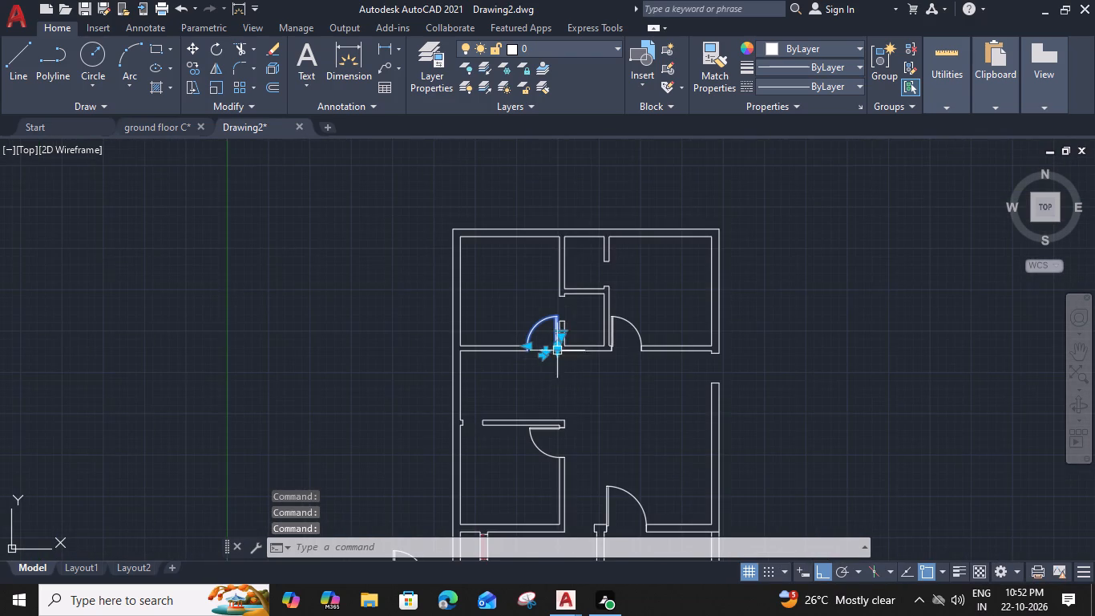
# Copy the same wall's right-hand door up to the lower jamb corner of the opening in the vertical wall above.
pyautogui.click(624, 321)
pyautogui.write('CO')
pyautogui.press('space')
pyautogui.scroll(2, 612, 337)
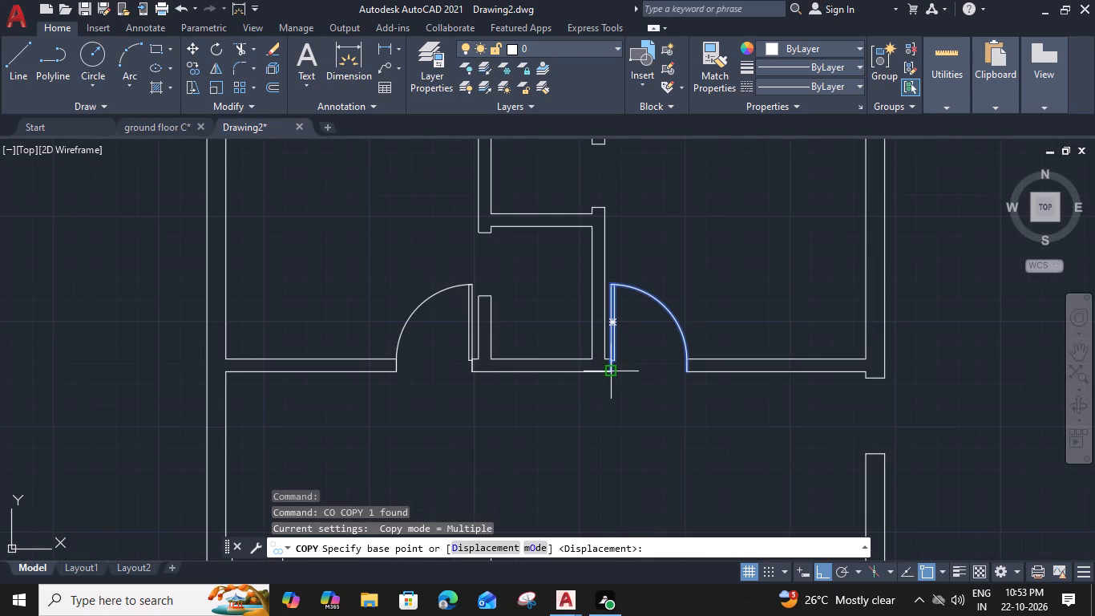
pyautogui.click(609, 376)
pyautogui.click(603, 207)
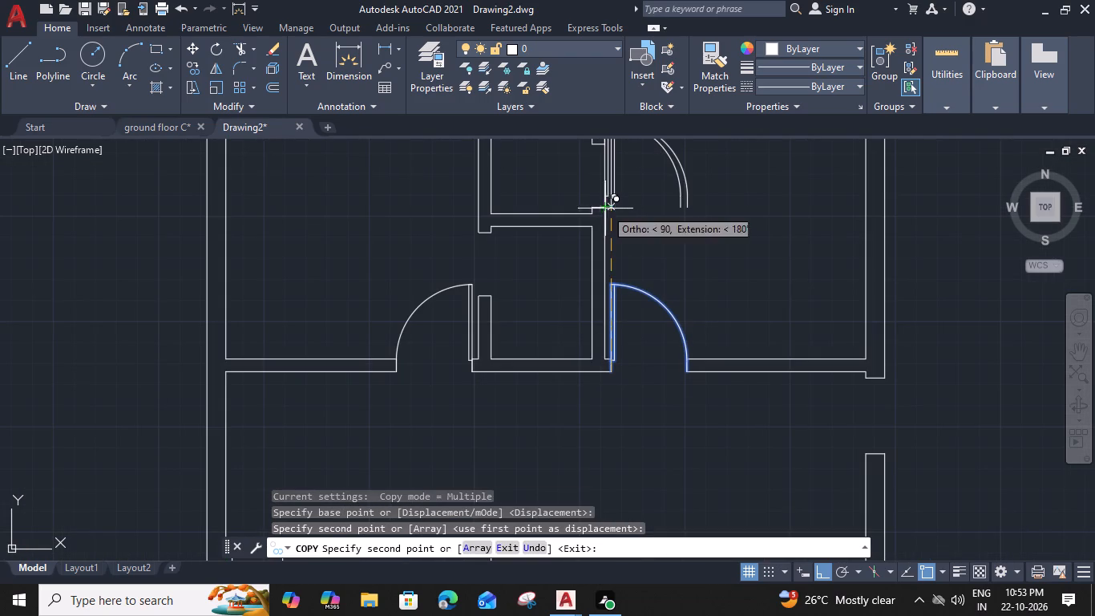
pyautogui.press('Escape')
# Rotate the copied door 90° counterclockwise about its jamb corner so it swings into the small upper room.
pyautogui.moveTo(620, 216); pyautogui.dragTo(619, 292, button='middle')
pyautogui.click(606, 246)
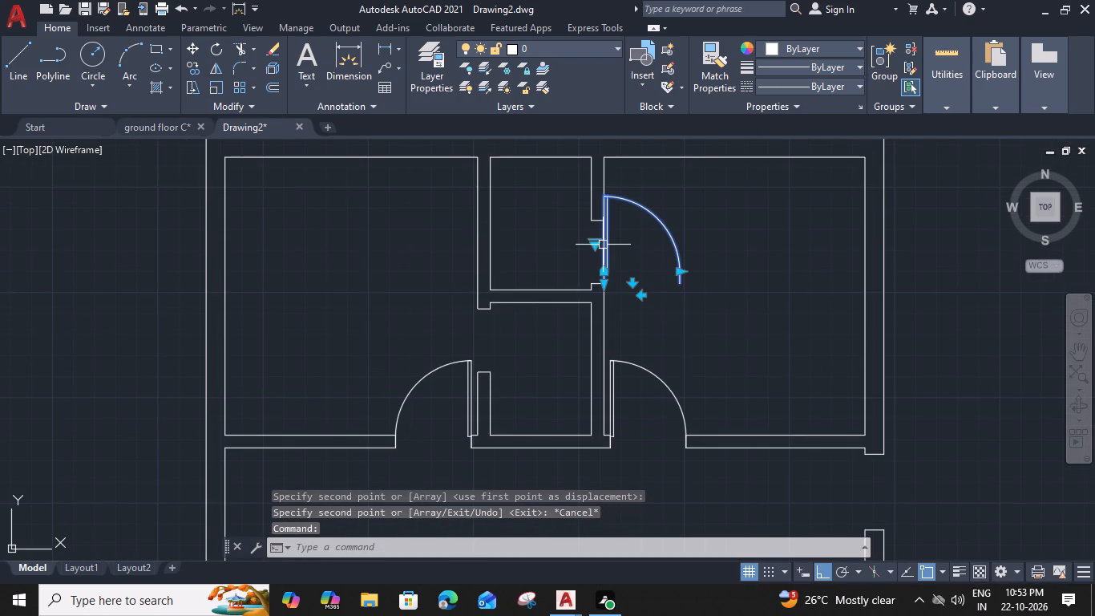
pyautogui.press('r')
pyautogui.write('O')
pyautogui.press('space')
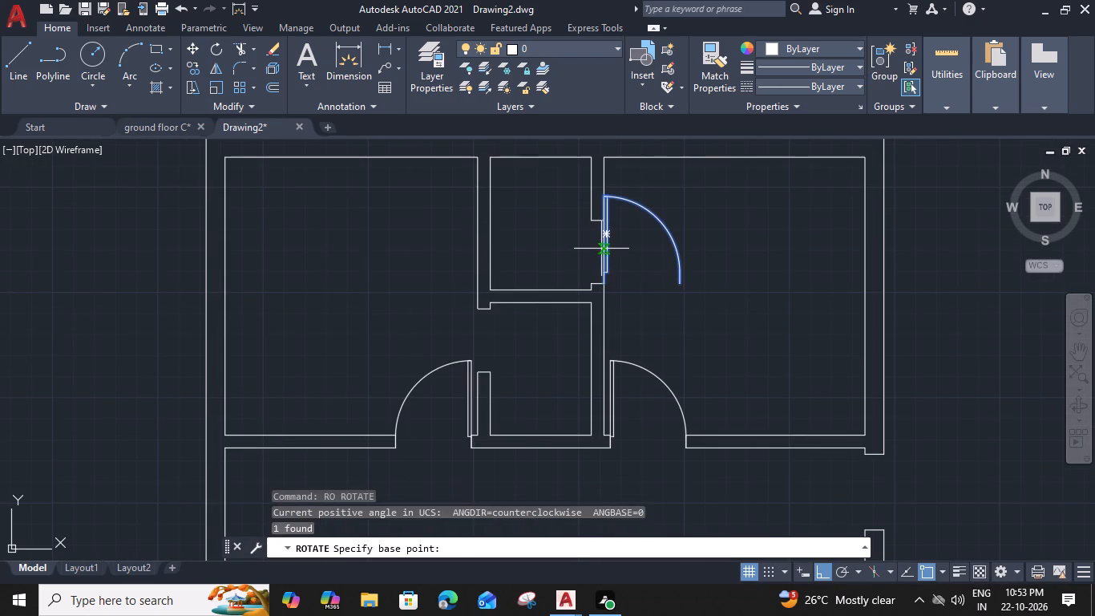
pyautogui.scroll(2, 601, 290)
pyautogui.click(608, 275)
pyautogui.moveTo(608, 175); pyautogui.dragTo(571, 333, button='middle')
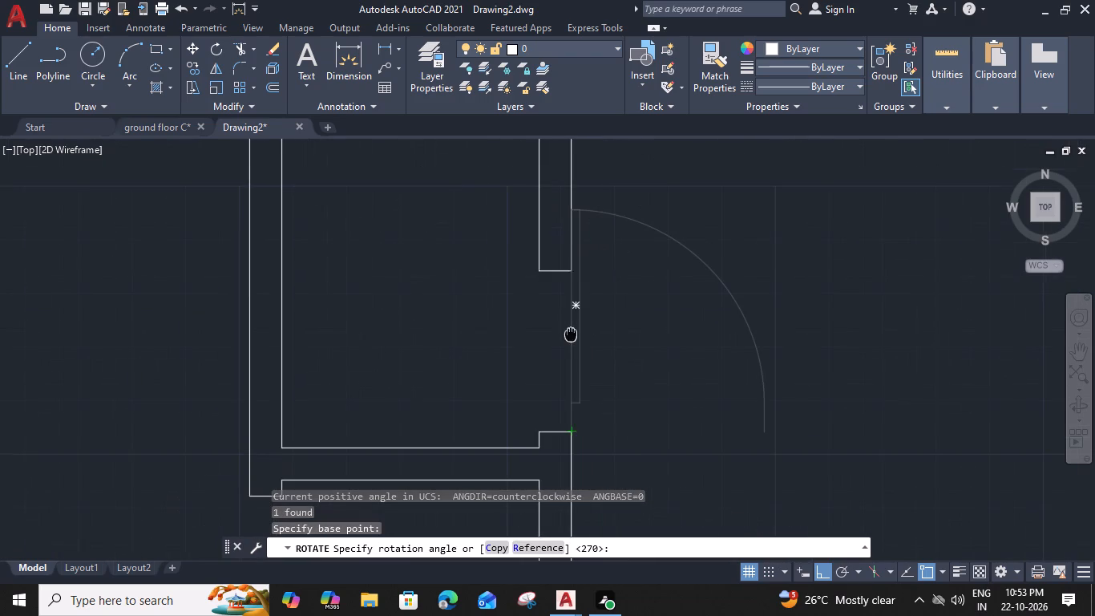
pyautogui.click(571, 237)
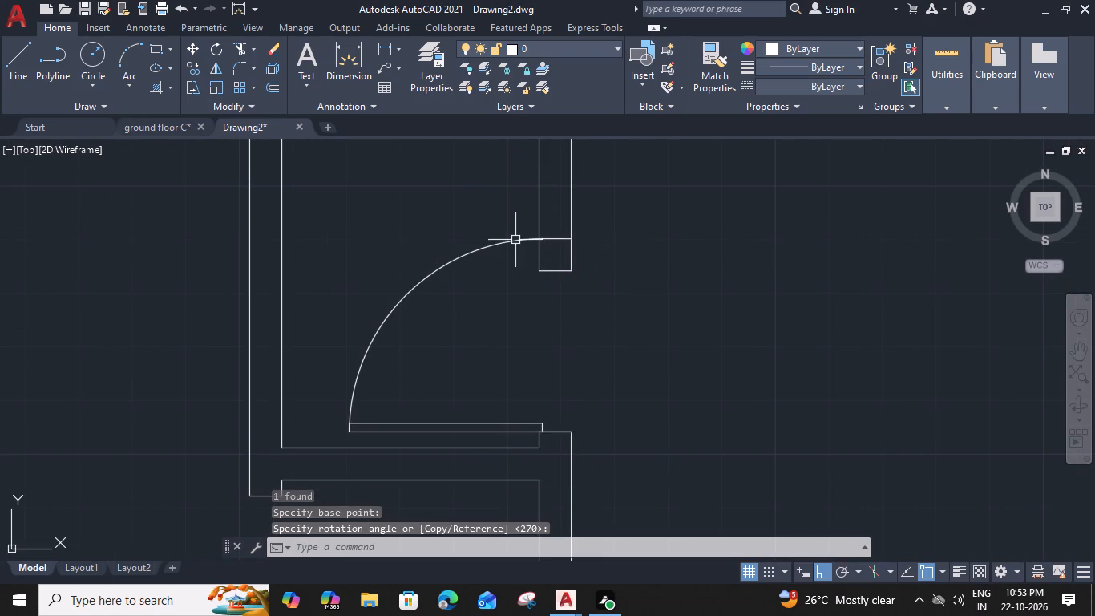
# Scale the rotated door by reference about its hinge-side jamb corner to fit the narrower opening's width.
pyautogui.click(515, 238)
pyautogui.press('s')
pyautogui.write('C')
pyautogui.press('space')
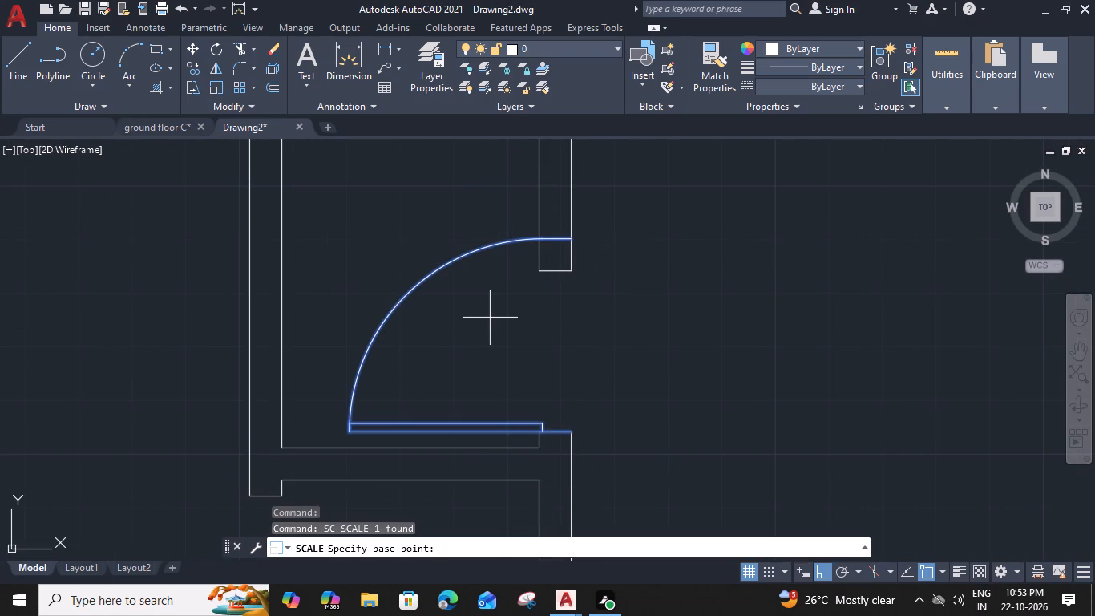
pyautogui.click(572, 431)
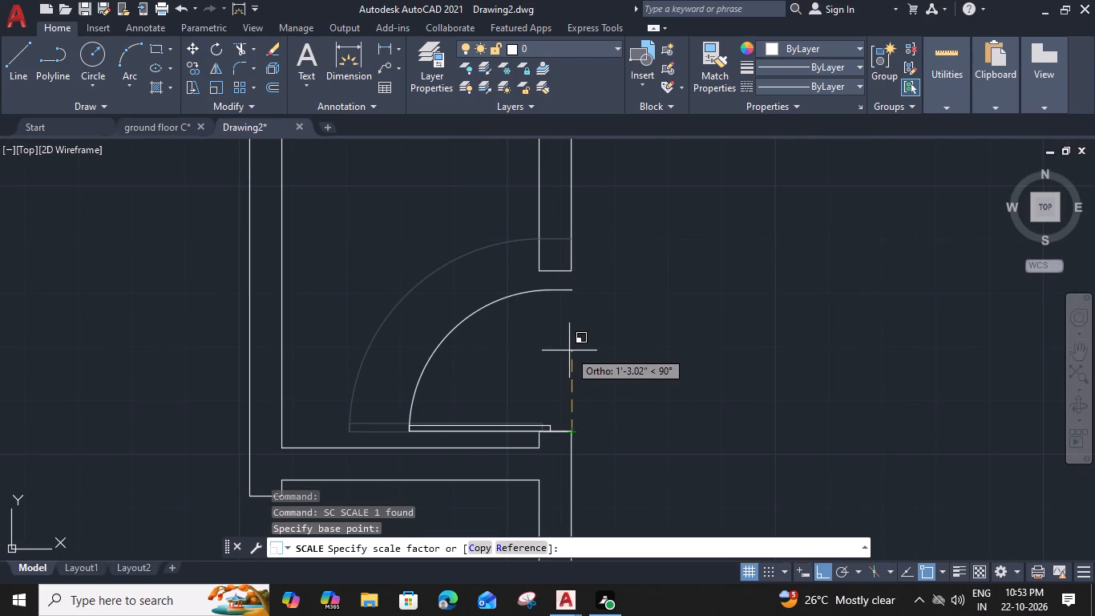
pyautogui.press('r')
pyautogui.press('space')
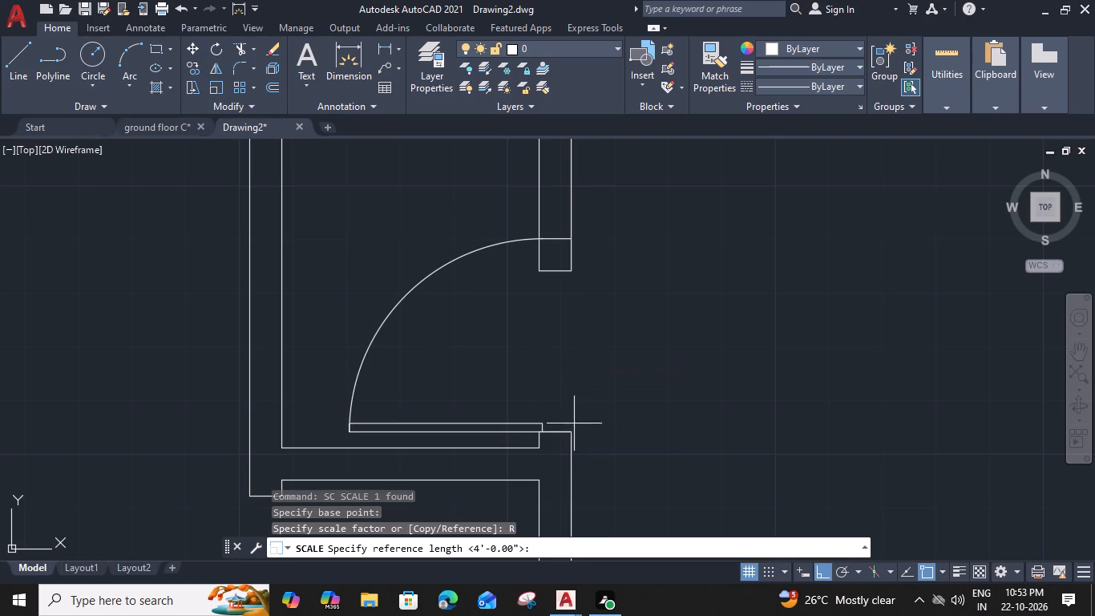
pyautogui.click(574, 428)
pyautogui.click(574, 235)
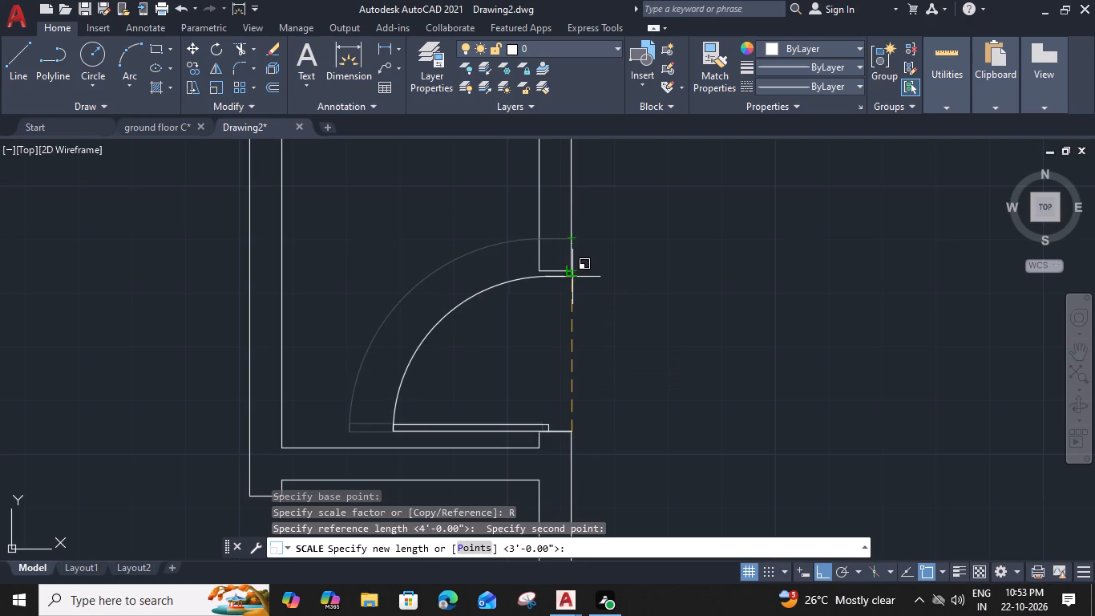
pyautogui.click(572, 266)
# Copy the scaled door to the lower jamb corner of the opening in the neighbouring vertical wall of the small lower room.
pyautogui.scroll(-2, 572, 274)
pyautogui.click(526, 287)
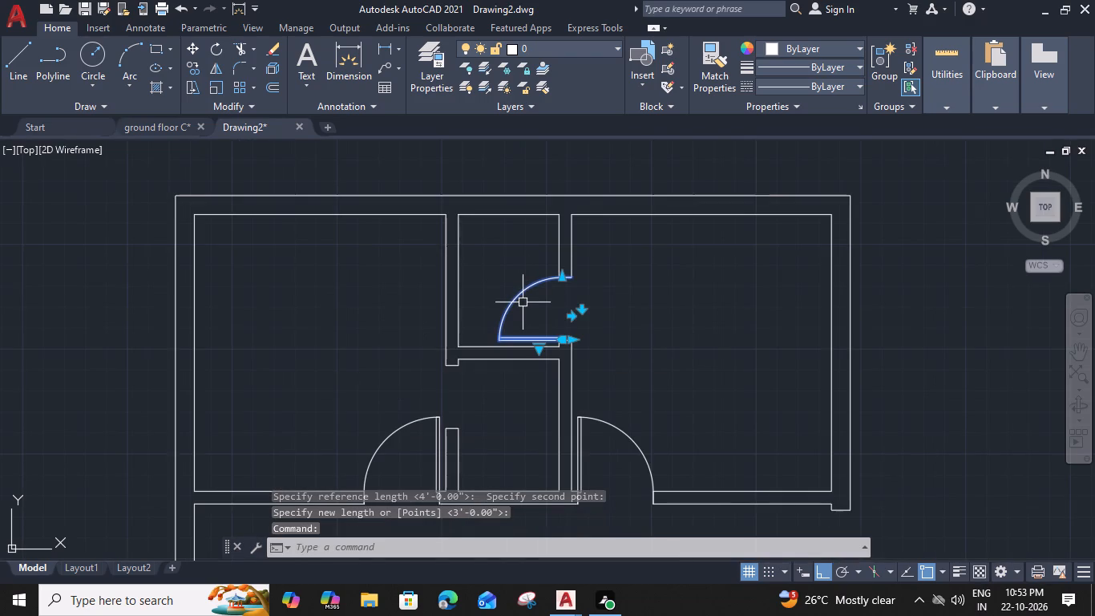
pyautogui.press('c')
pyautogui.write('O')
pyautogui.press('space')
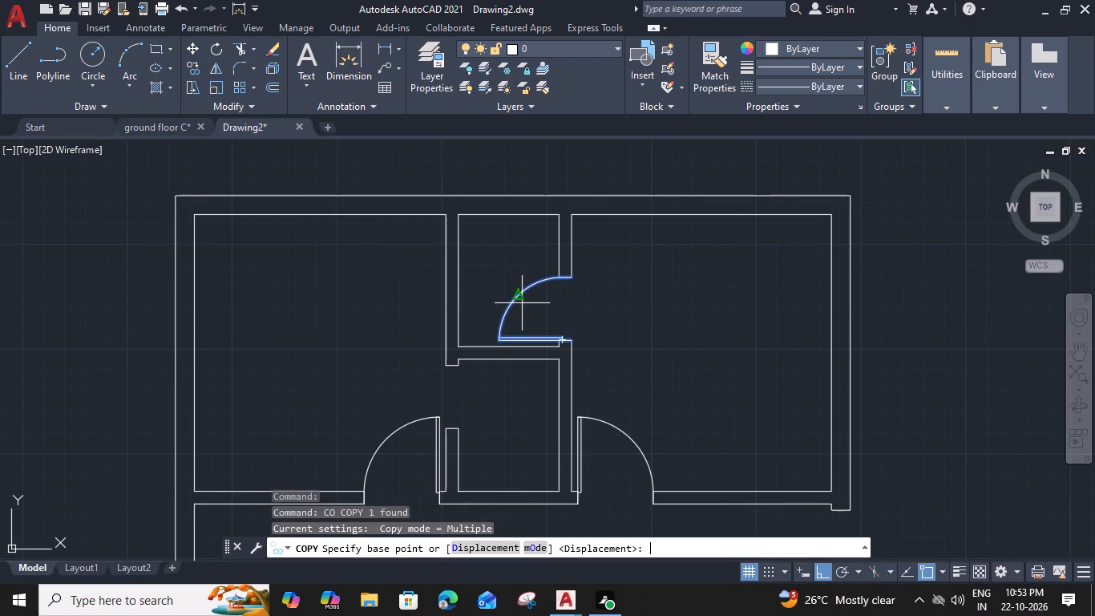
pyautogui.click(576, 342)
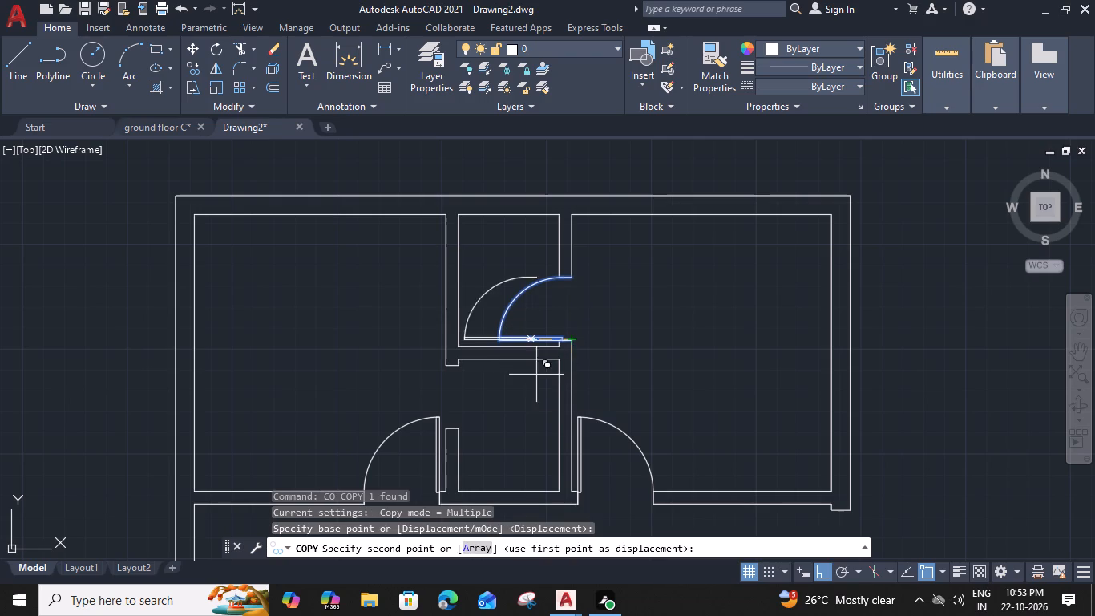
pyautogui.click(459, 431)
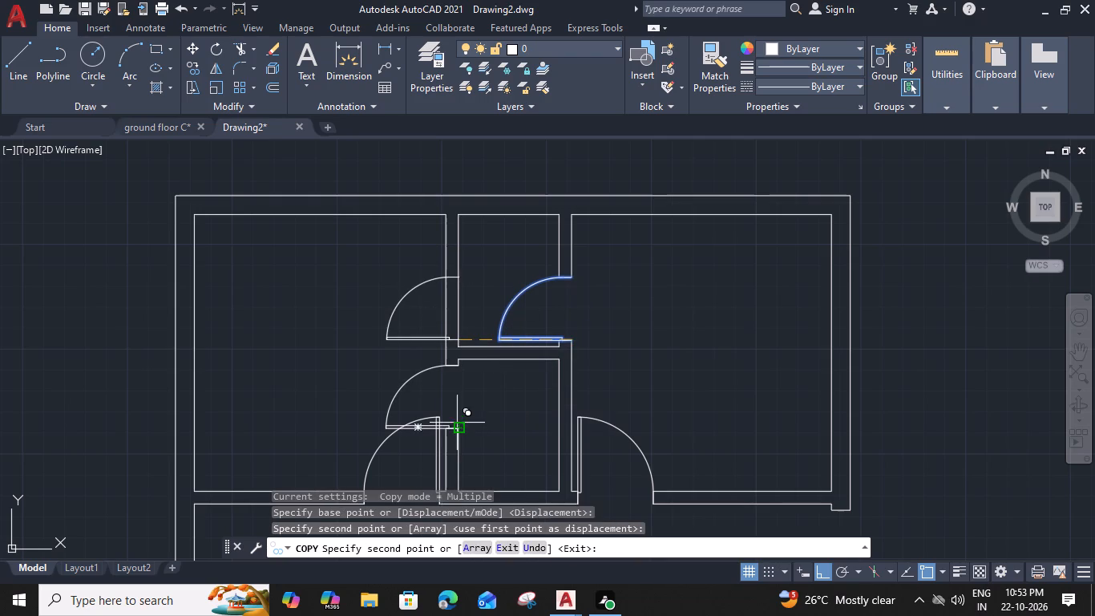
pyautogui.press('Escape')
# Flip the copied door in both directions so it hinges on the upper jamb and swings into the small room.
pyautogui.click(401, 389)
pyautogui.click(457, 406)
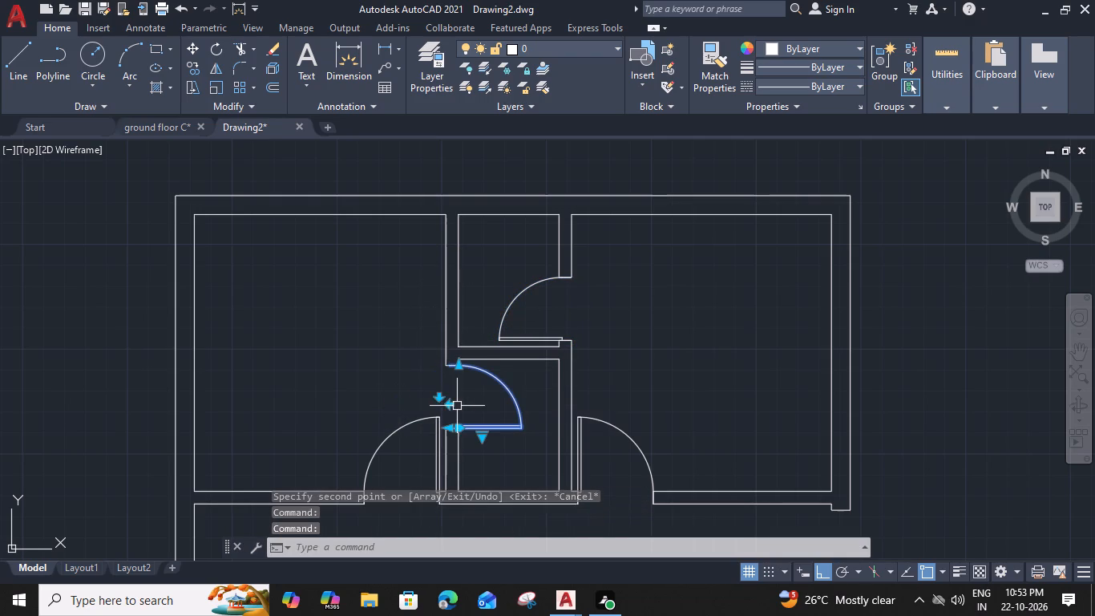
pyautogui.click(440, 397)
pyautogui.press('Escape')
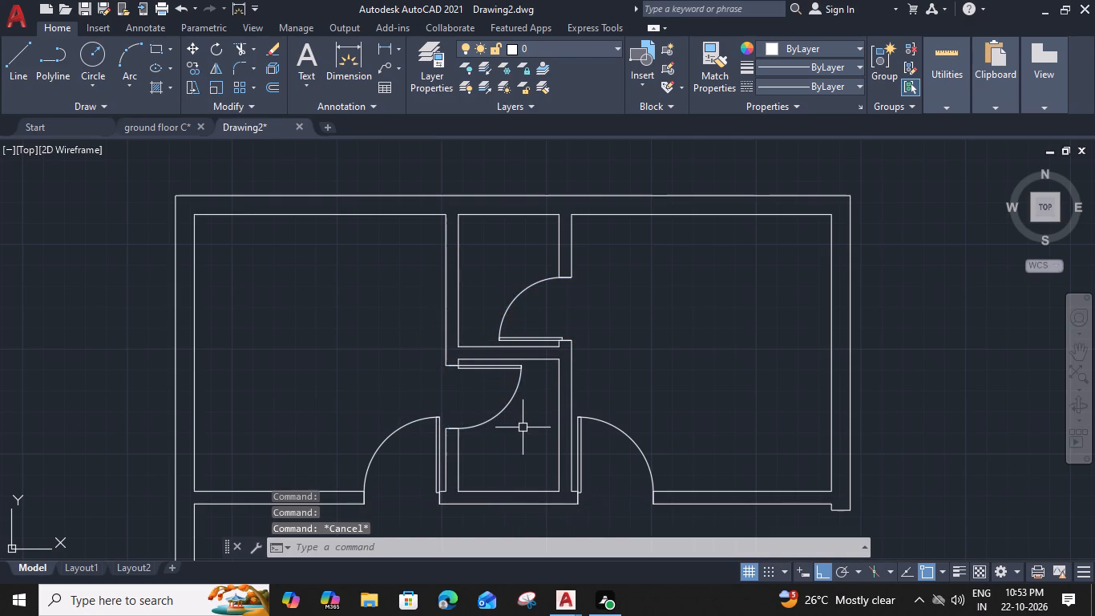
# Copy the door with its hinge on the right jamb down to the lower horizontal wall opening, at the pier's lower-left corner.
pyautogui.moveTo(527, 461); pyautogui.dragTo(531, 280, button='middle')
pyautogui.scroll(-1, 552, 363)
pyautogui.moveTo(555, 432); pyautogui.dragTo(554, 280, button='middle')
pyautogui.moveTo(541, 399); pyautogui.dragTo(600, 460, button='middle')
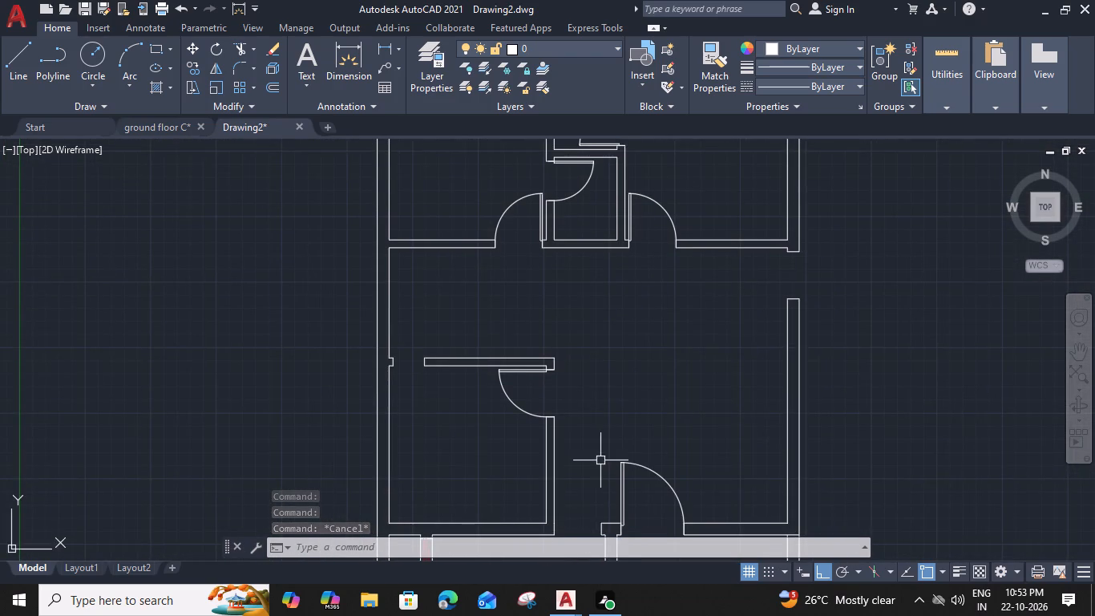
pyautogui.moveTo(597, 411); pyautogui.dragTo(577, 411, button='middle')
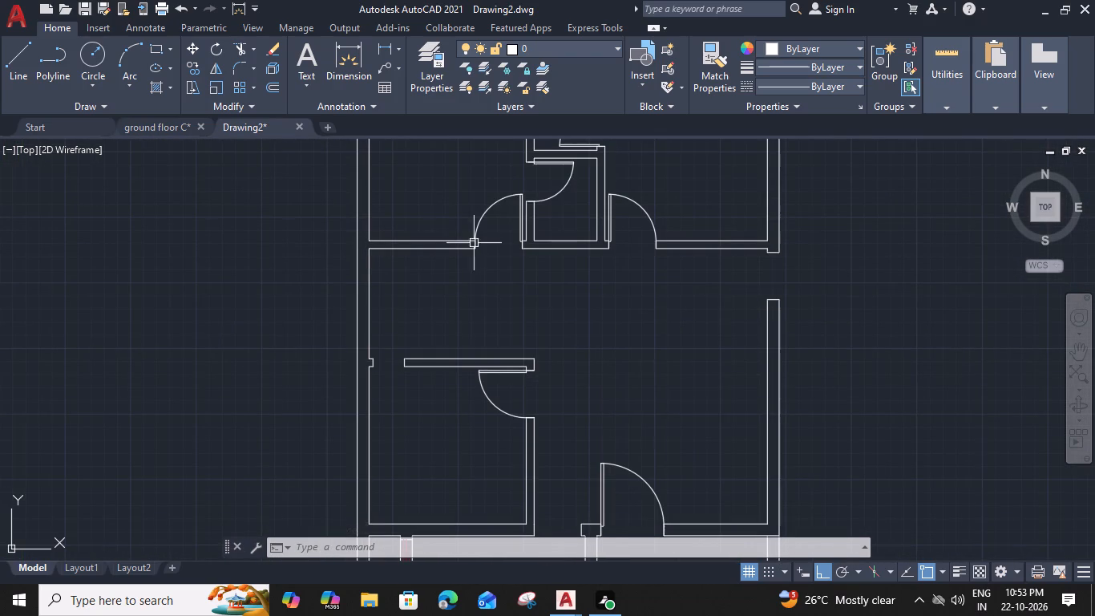
pyautogui.click(478, 226)
pyautogui.write('CO')
pyautogui.press('space')
pyautogui.scroll(1, 501, 263)
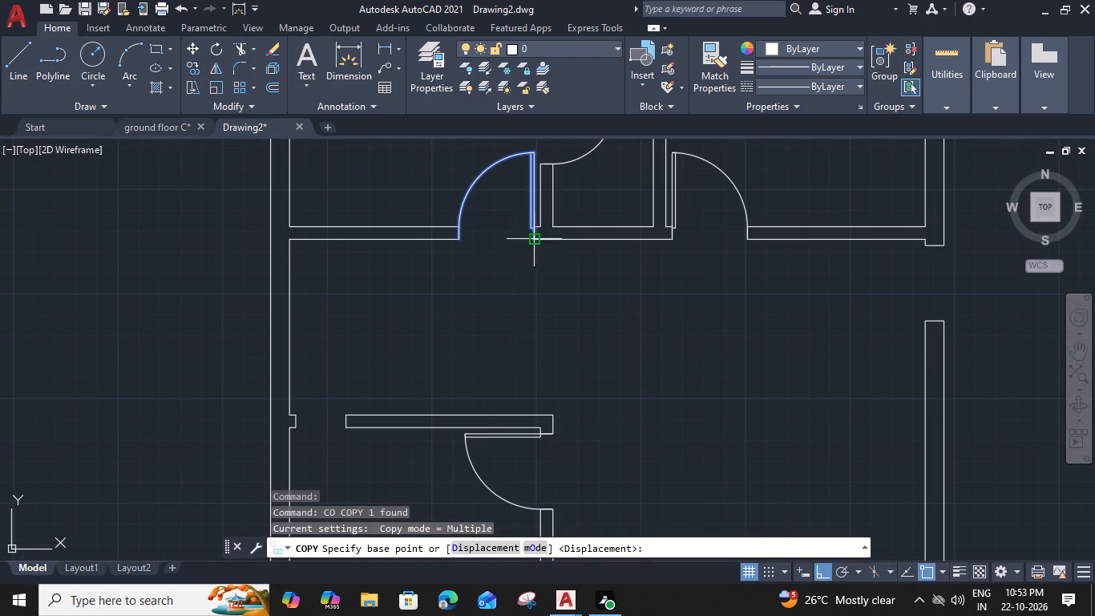
pyautogui.click(535, 240)
pyautogui.moveTo(572, 421); pyautogui.dragTo(525, 42, button='middle')
pyautogui.scroll(3, 566, 257)
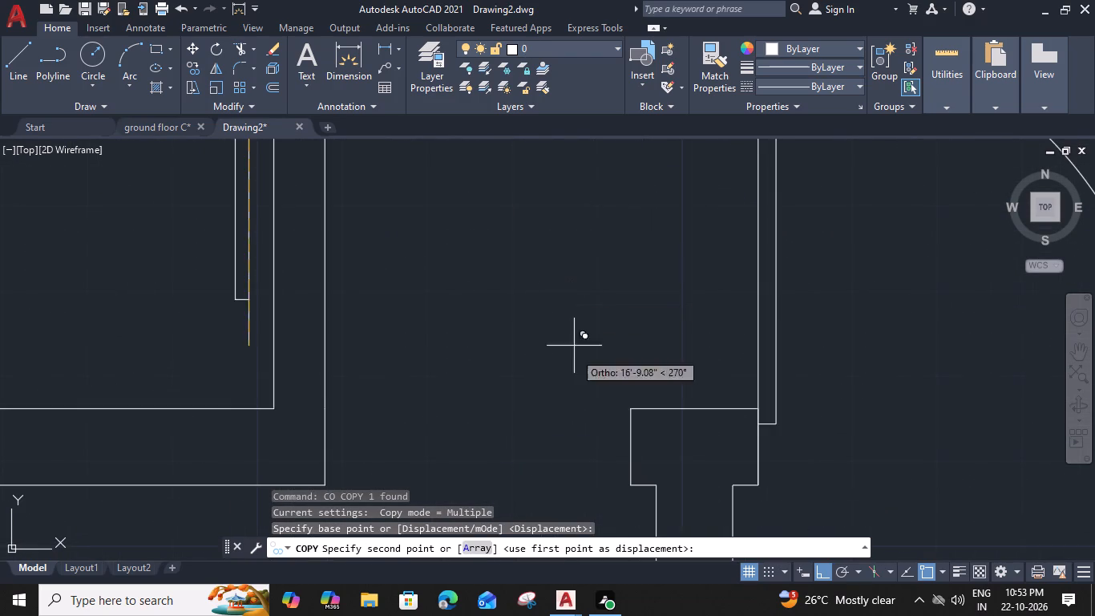
pyautogui.moveTo(577, 393); pyautogui.dragTo(554, 170, button='middle')
pyautogui.click(608, 262)
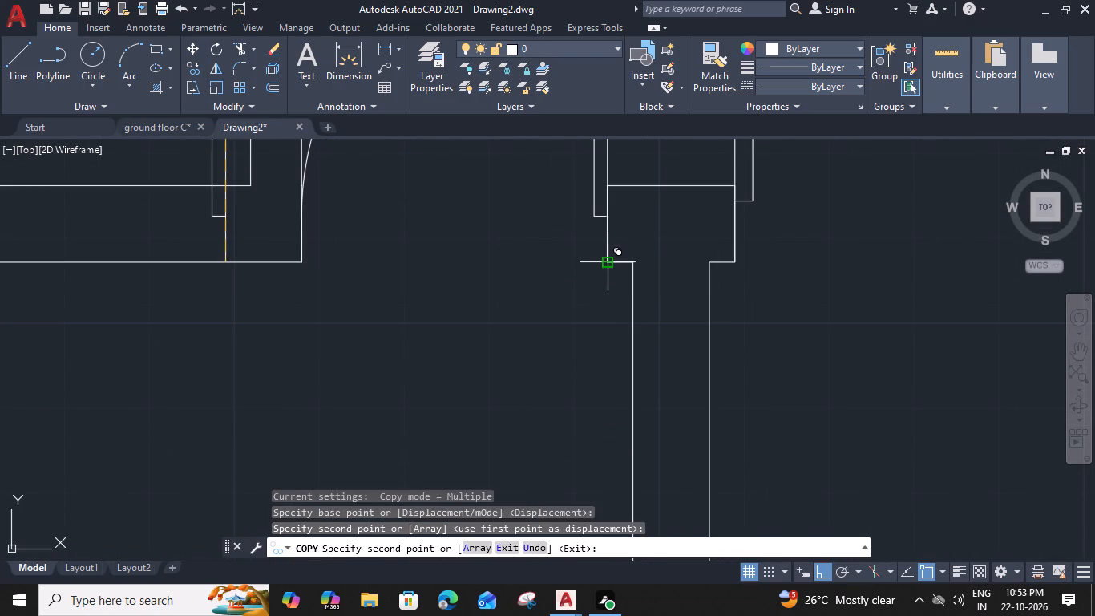
pyautogui.press('Escape')
# Flip the copied door beside the pier so it swings down into the room below.
pyautogui.scroll(-2, 595, 269)
pyautogui.click(595, 170)
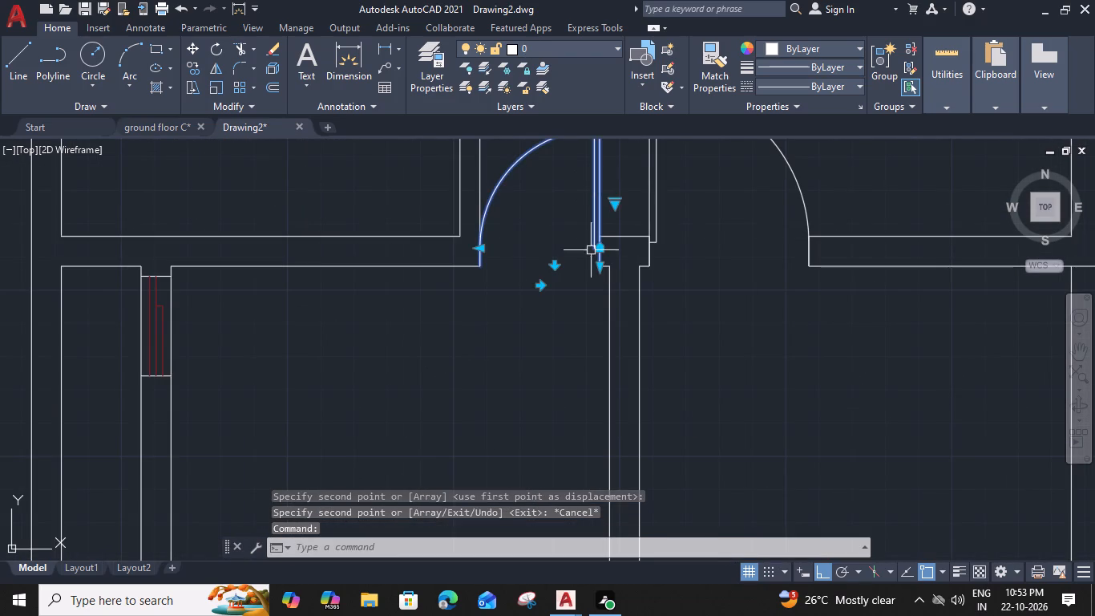
pyautogui.click(554, 265)
pyautogui.press('Escape')
pyautogui.scroll(-3, 565, 328)
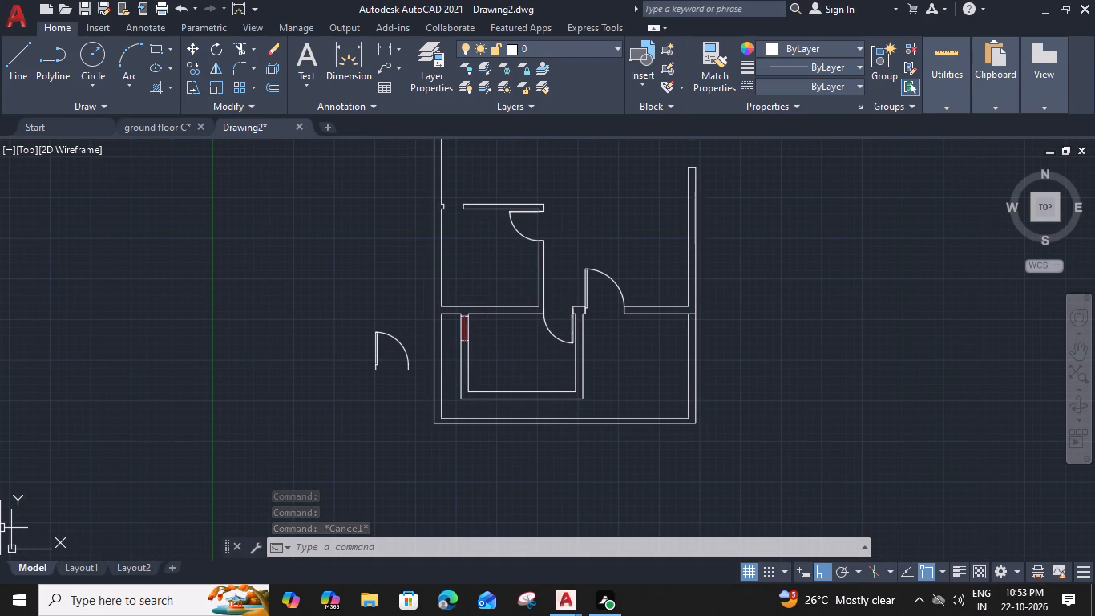
# Copy the door beside the short wall to the upper jamb corner of the opening in the right exterior wall.
pyautogui.moveTo(569, 245); pyautogui.dragTo(563, 371, button='middle')
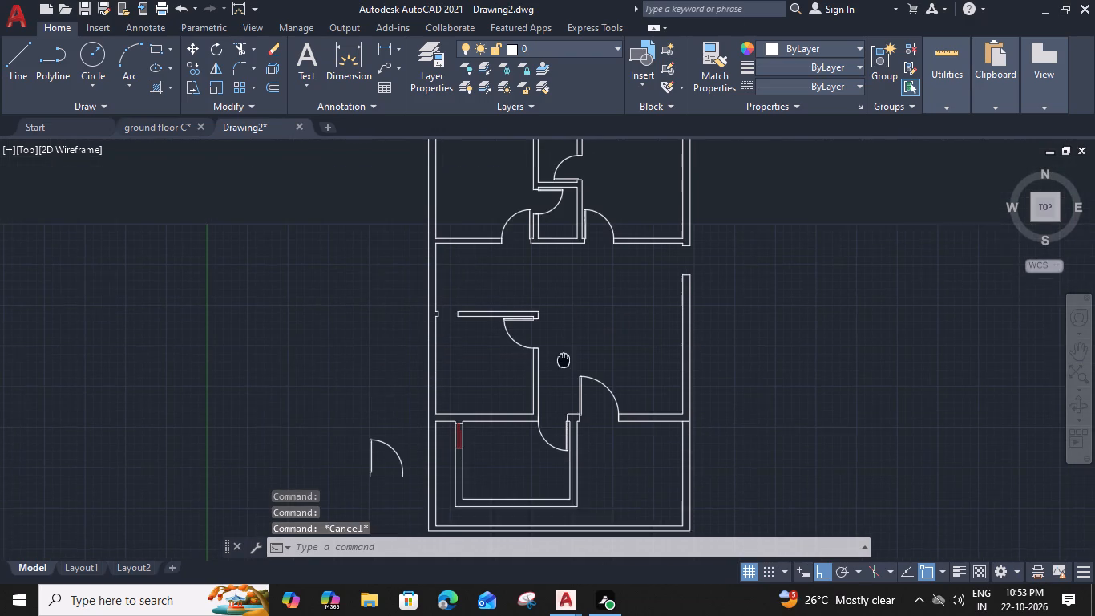
pyautogui.click(516, 361)
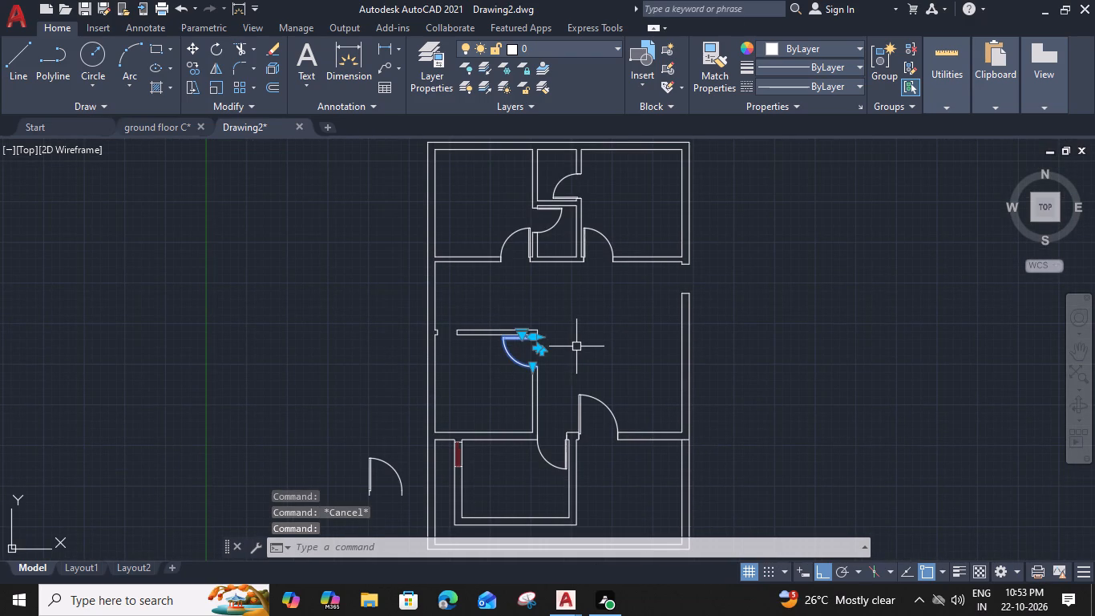
pyautogui.press('c')
pyautogui.press('o')
pyautogui.press('space')
pyautogui.scroll(2, 560, 355)
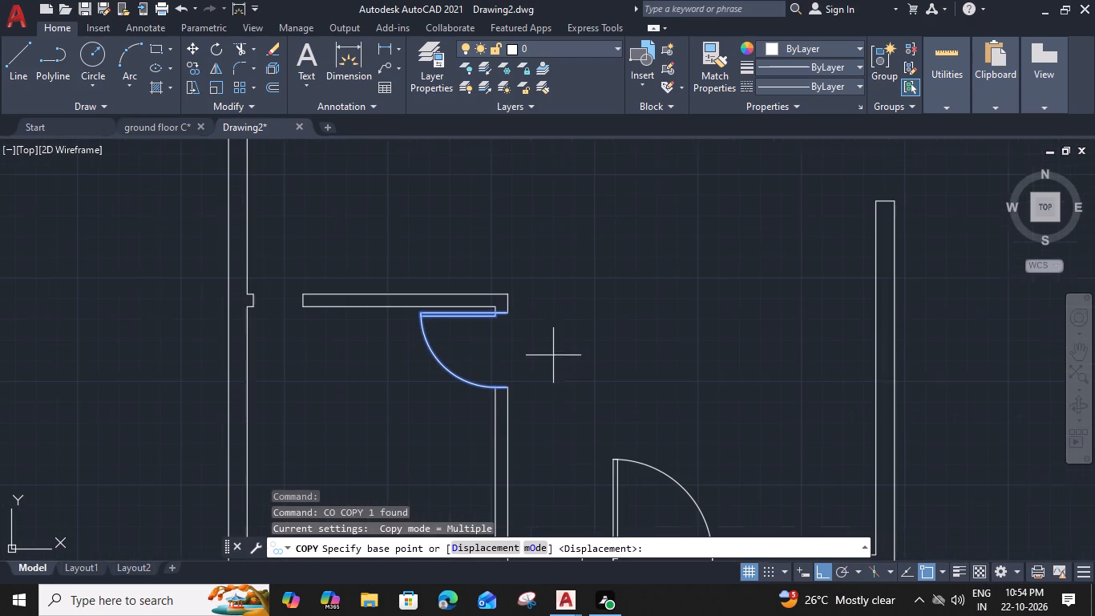
pyautogui.click(510, 314)
pyautogui.moveTo(680, 290); pyautogui.dragTo(451, 475, button='middle')
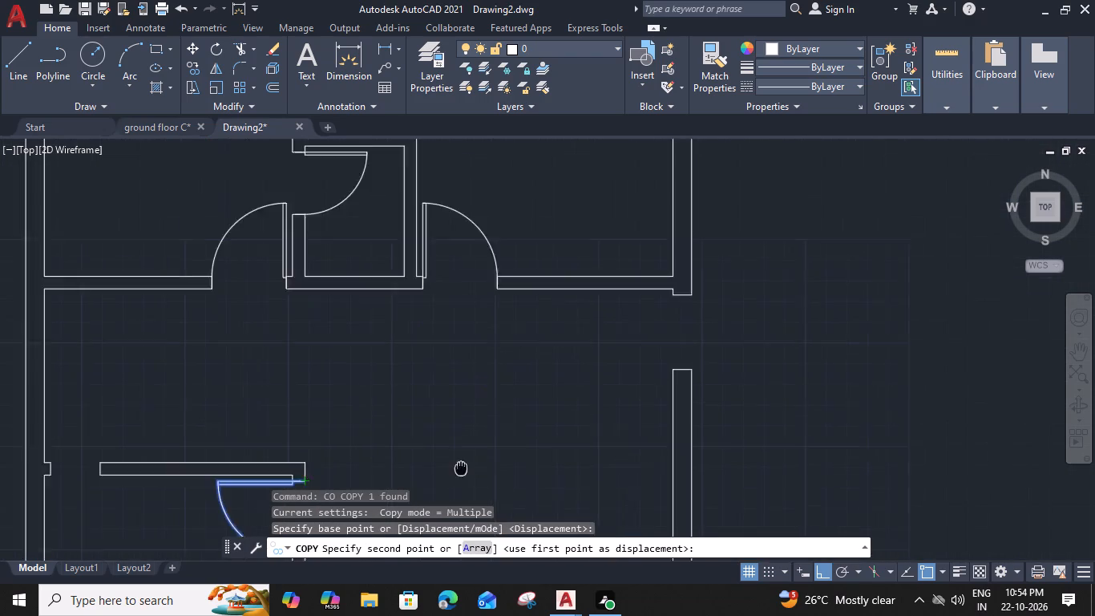
pyautogui.moveTo(451, 475); pyautogui.dragTo(436, 489, button='middle')
pyautogui.click(653, 328)
pyautogui.press('Escape')
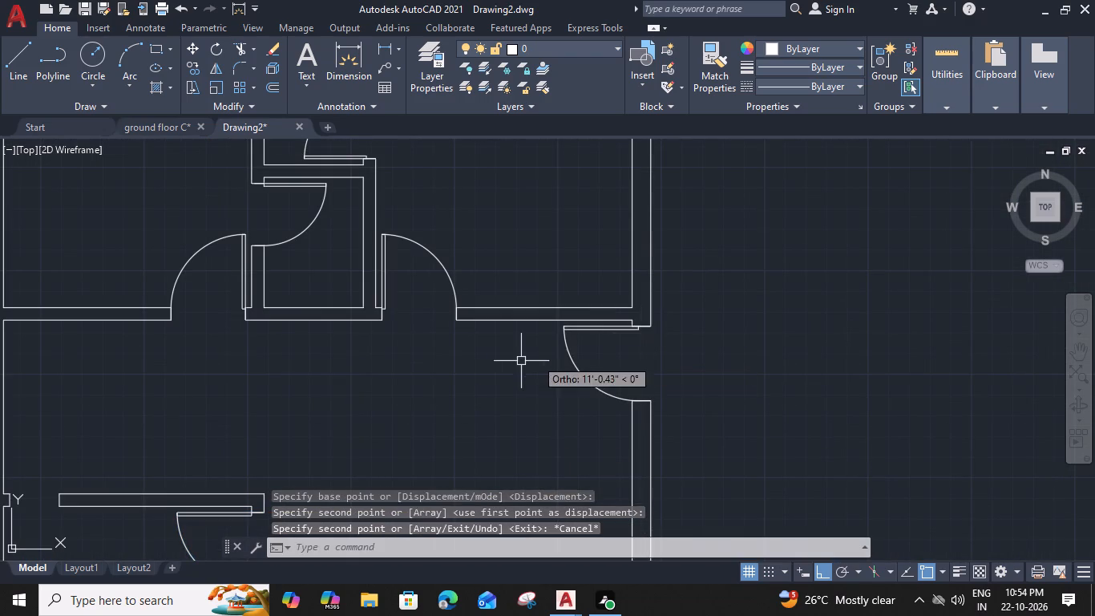
pyautogui.scroll(-2, 472, 367)
pyautogui.moveTo(451, 402); pyautogui.dragTo(539, 290, button='middle')
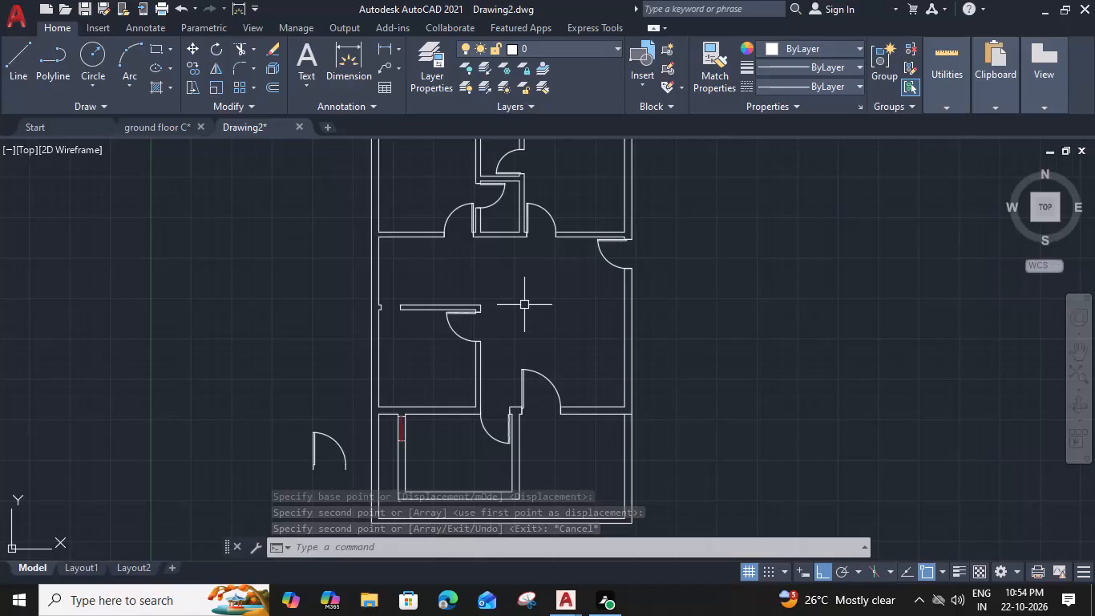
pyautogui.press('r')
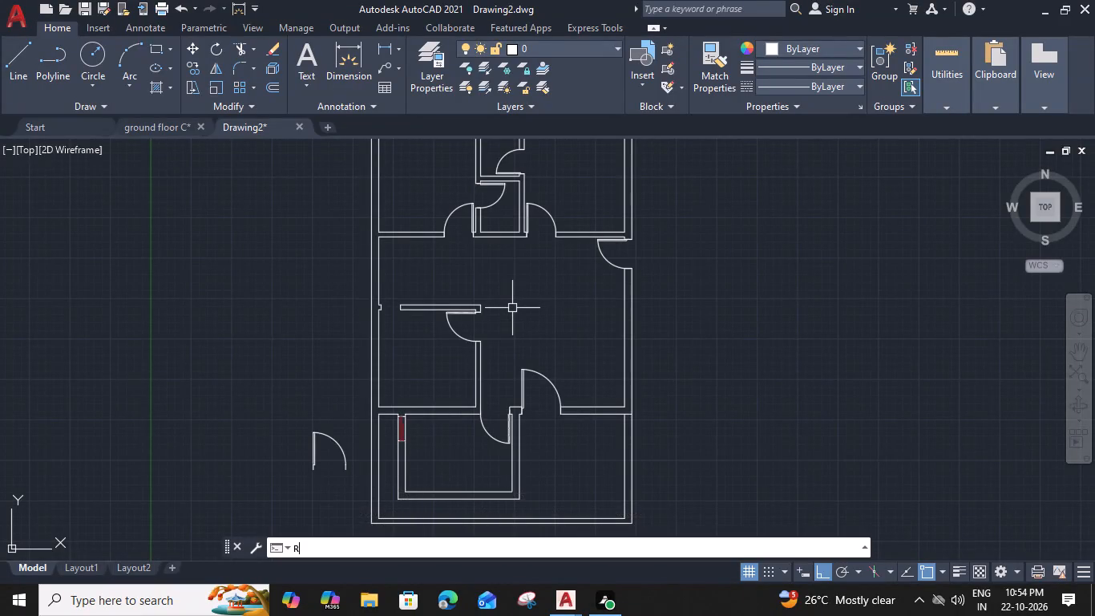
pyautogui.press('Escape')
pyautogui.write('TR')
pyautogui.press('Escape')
# Draw a rectangle 5' long and 9" wide in the open central hall, beside the short partition wall.
pyautogui.write('REC')
pyautogui.press('space')
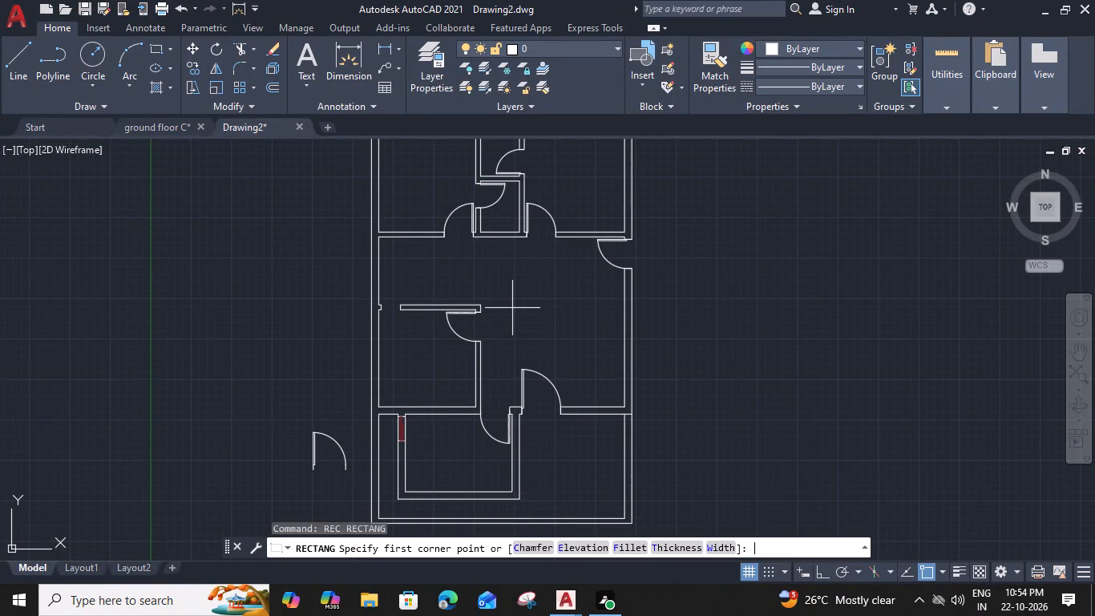
pyautogui.click(512, 308)
pyautogui.write('D')
pyautogui.press('space')
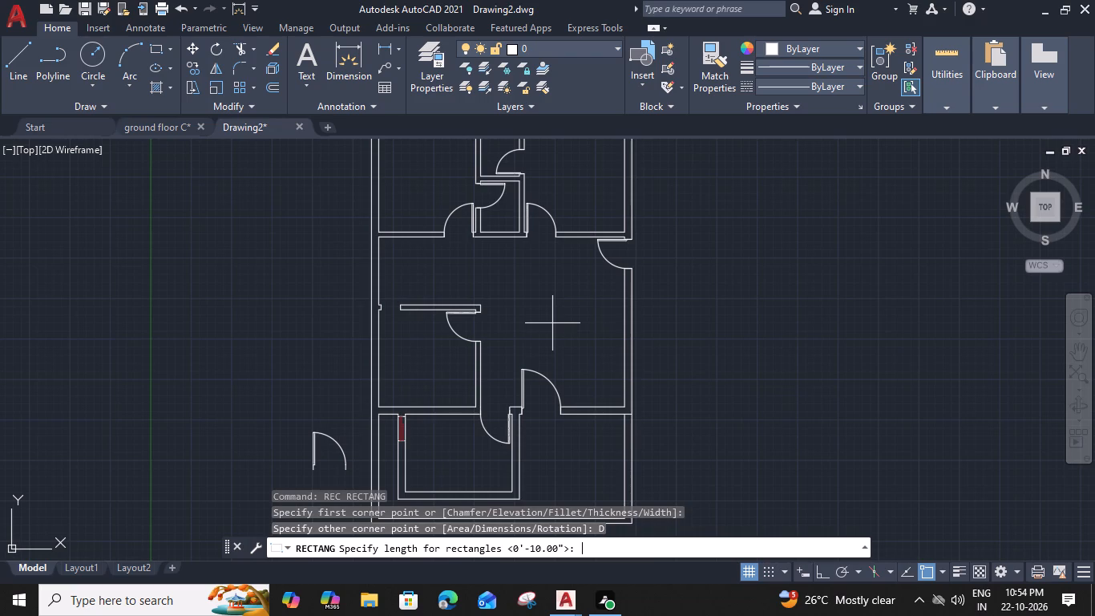
pyautogui.press('5')
pyautogui.write("'")
pyautogui.press('space')
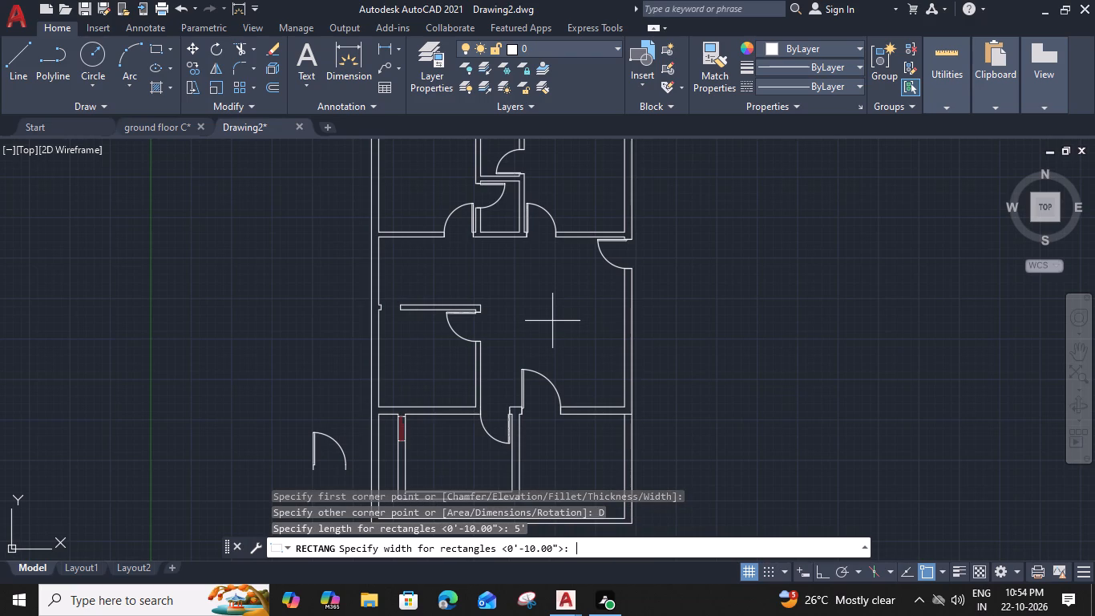
pyautogui.write('9"')
pyautogui.press('Return')
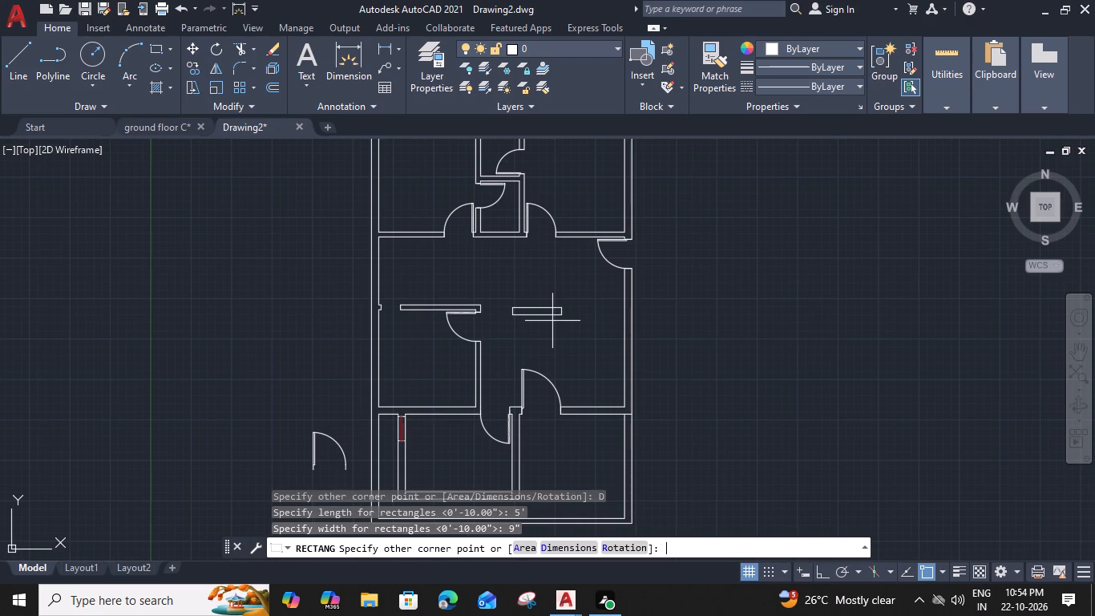
pyautogui.click(575, 323)
# Draw a horizontal centre line through the 5' by 9" rectangle between the midpoints of its short sides.
pyautogui.scroll(2, 520, 297)
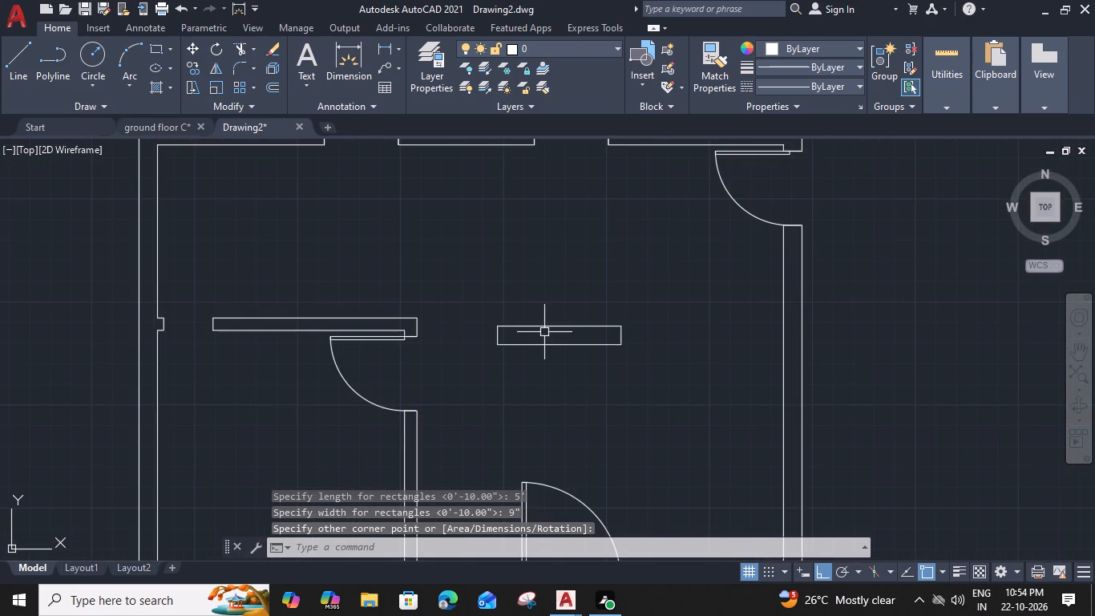
pyautogui.write('L')
pyautogui.press('space')
pyautogui.scroll(3, 544, 332)
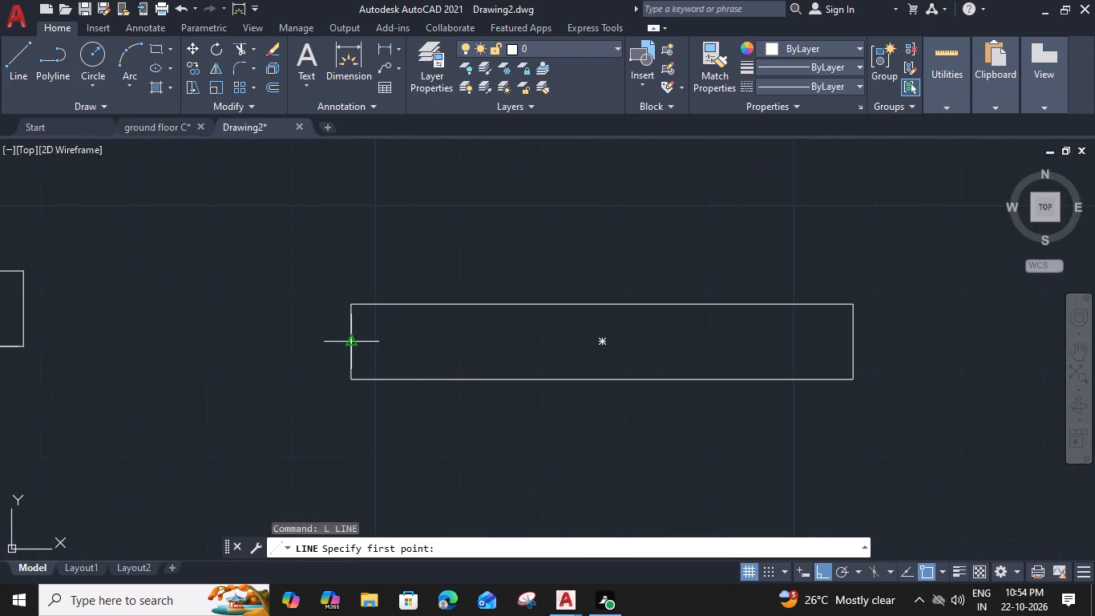
pyautogui.click(353, 342)
pyautogui.click(855, 342)
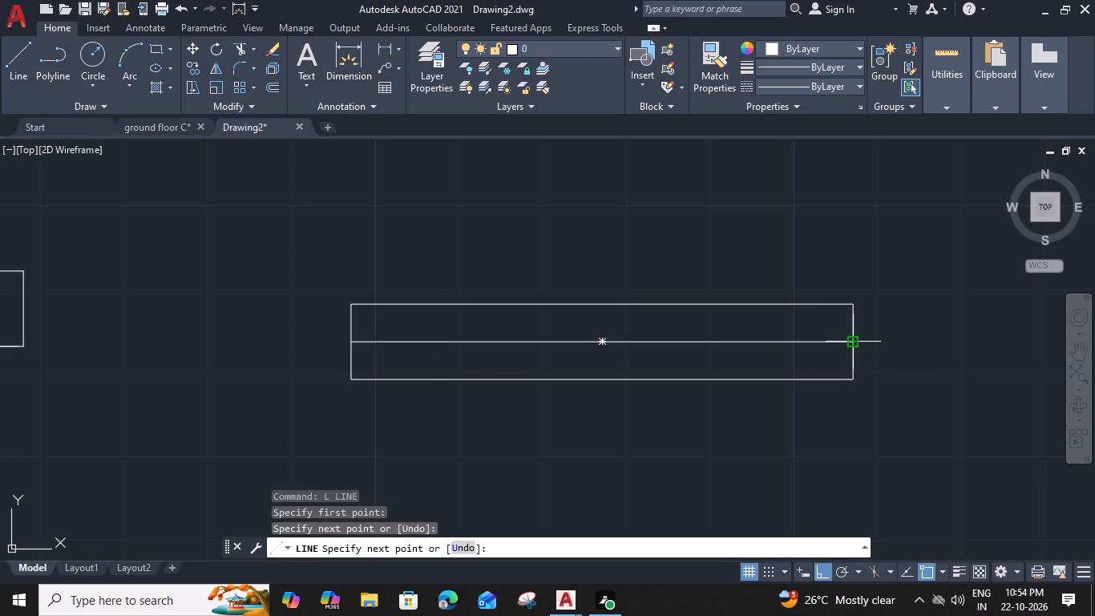
pyautogui.press('space')
# Offset the rectangle's centre line 1" to both sides, below and above.
pyautogui.click(701, 338)
pyautogui.click(667, 364)
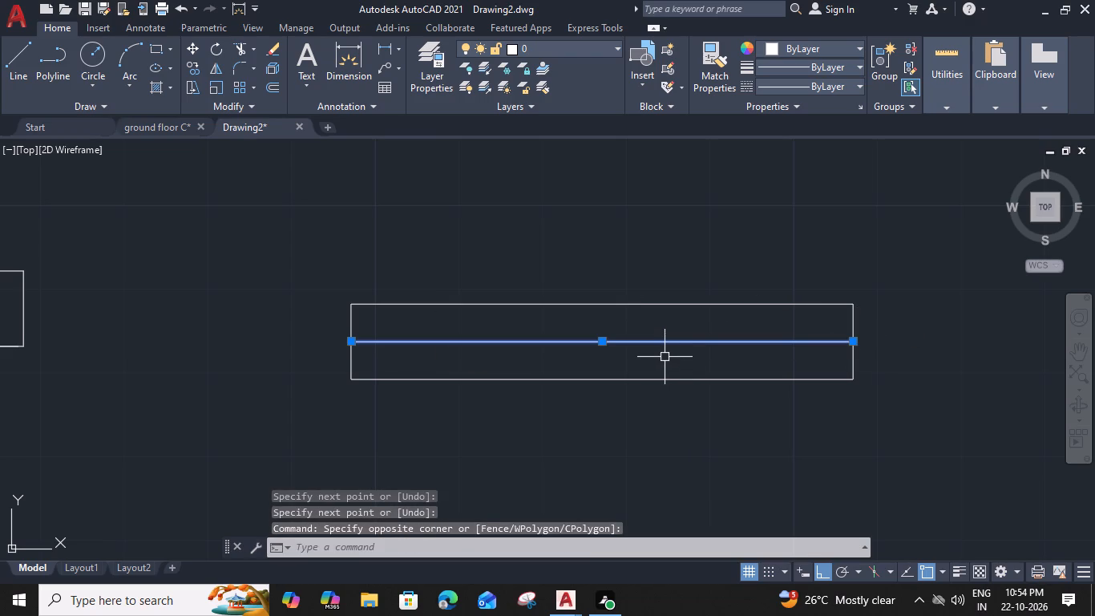
pyautogui.write('O')
pyautogui.press('space')
pyautogui.press('1')
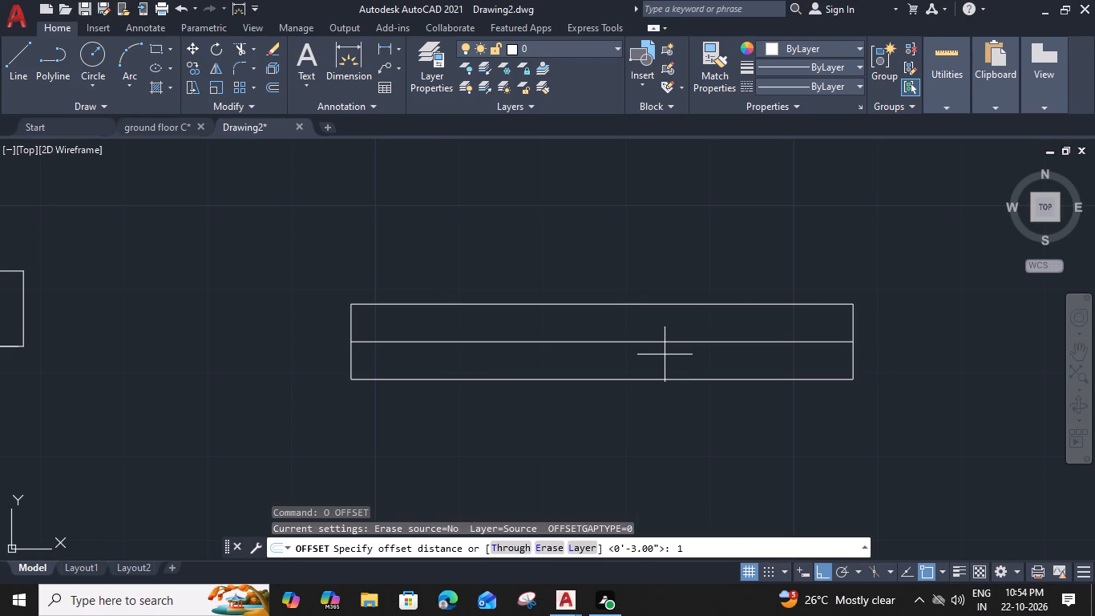
pyautogui.hotkey('shift', '"')
pyautogui.press('Return')
pyautogui.click(667, 370)
pyautogui.click(604, 343)
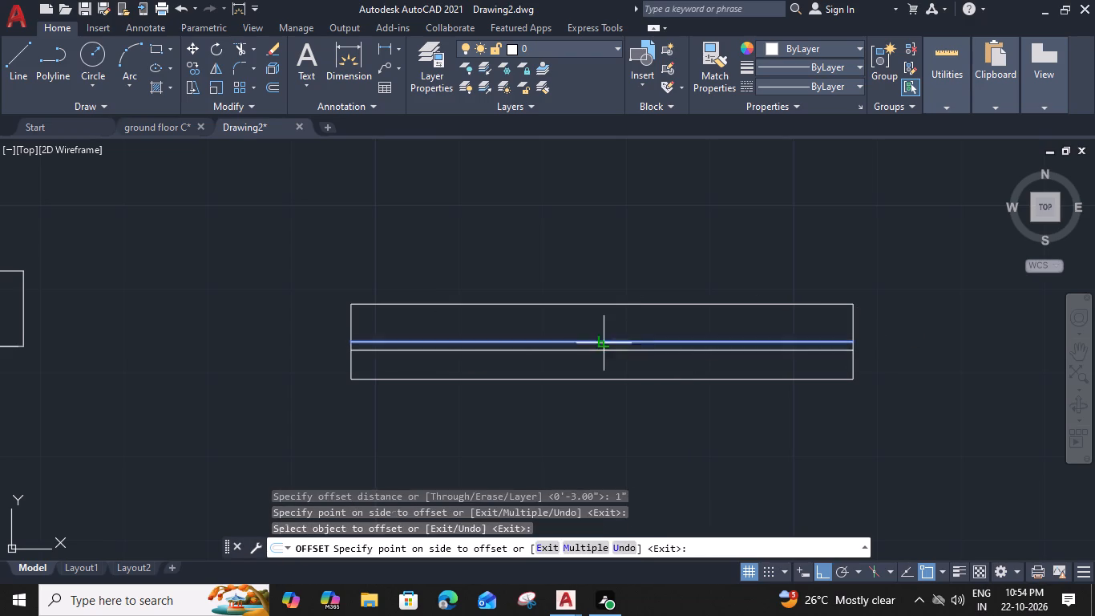
pyautogui.click(603, 322)
pyautogui.press('Escape')
# Set the colour of the three lines inside the rectangle to dark red.
pyautogui.click(659, 319)
pyautogui.click(616, 359)
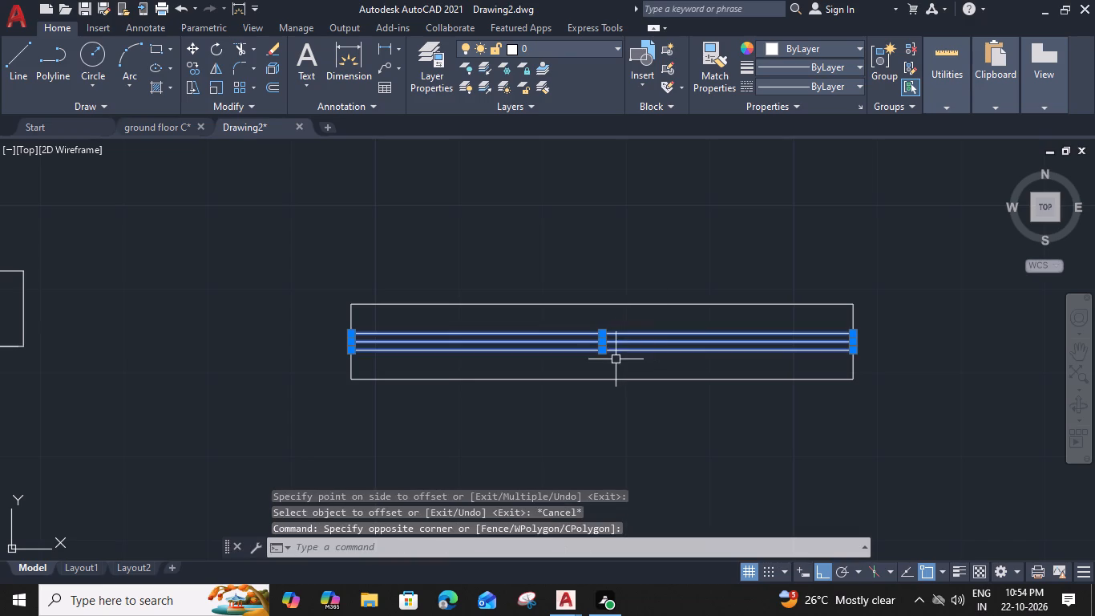
pyautogui.click(851, 47)
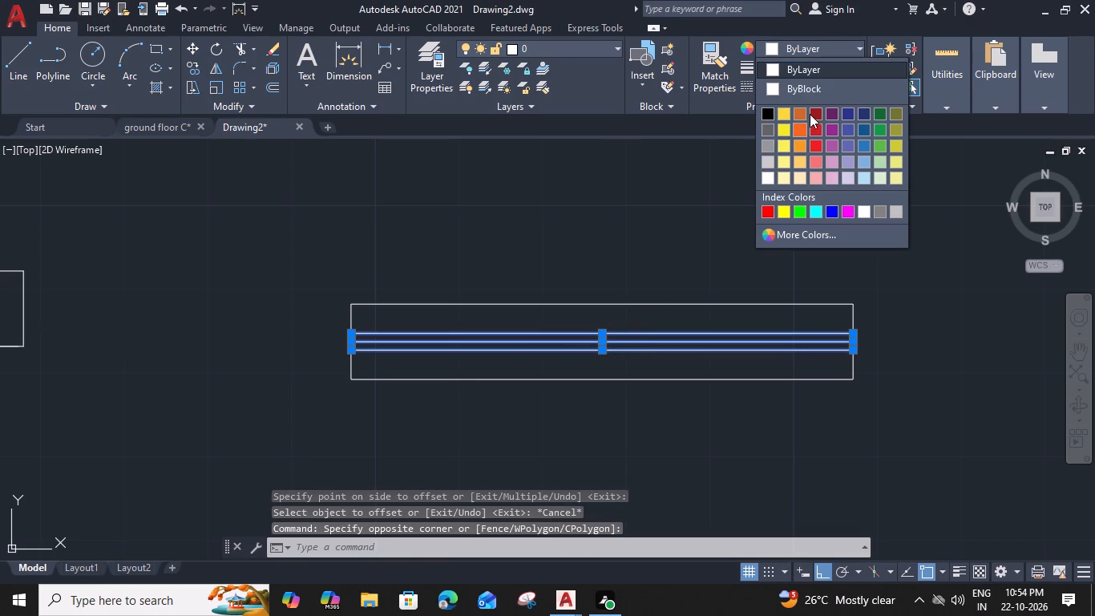
pyautogui.click(810, 114)
# Group the rectangle and its three dark red lines as one window symbol.
pyautogui.moveTo(888, 252); pyautogui.dragTo(879, 288)
pyautogui.moveTo(721, 404); pyautogui.dragTo(715, 393)
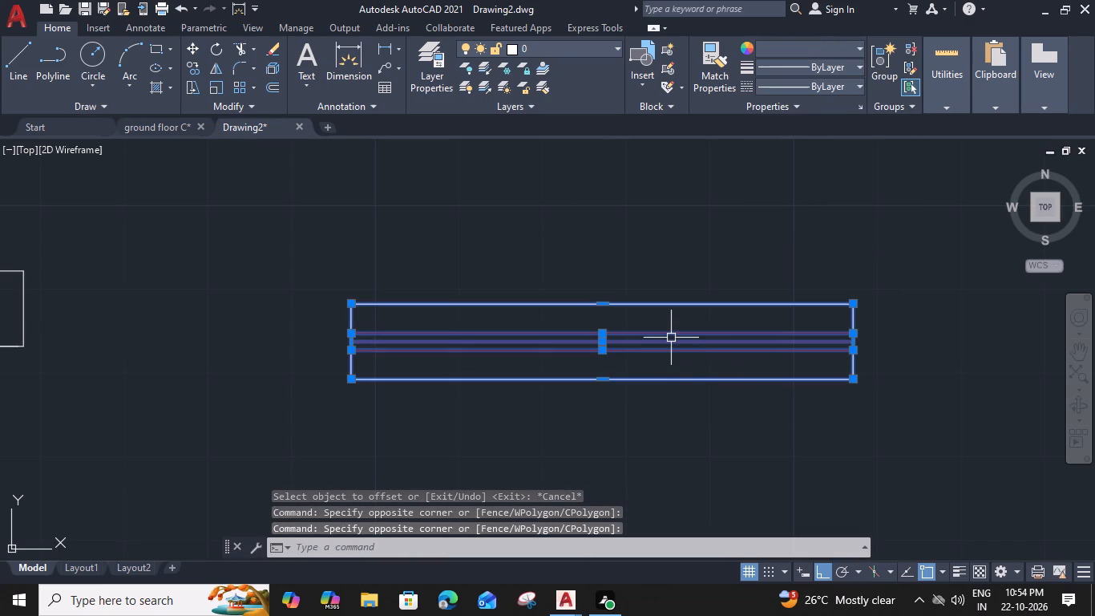
pyautogui.press('g')
pyautogui.press('space')
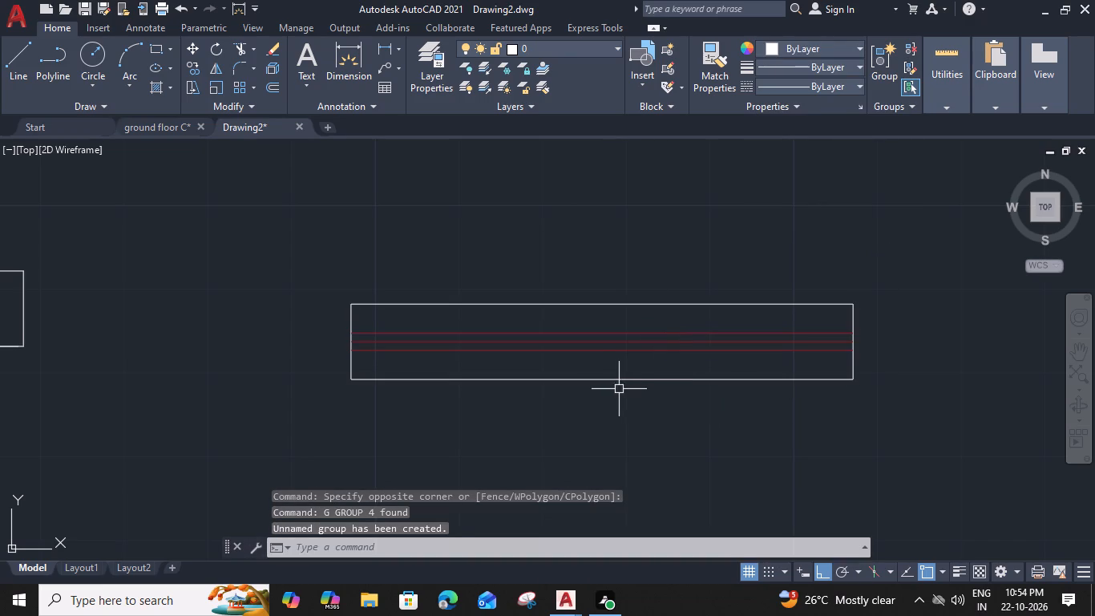
# Copy the window from its bottom midpoint into the plan's top exterior wall, once for the upper-left room and once for the upper-right room.
pyautogui.click(612, 383)
pyautogui.press('c')
pyautogui.write('O')
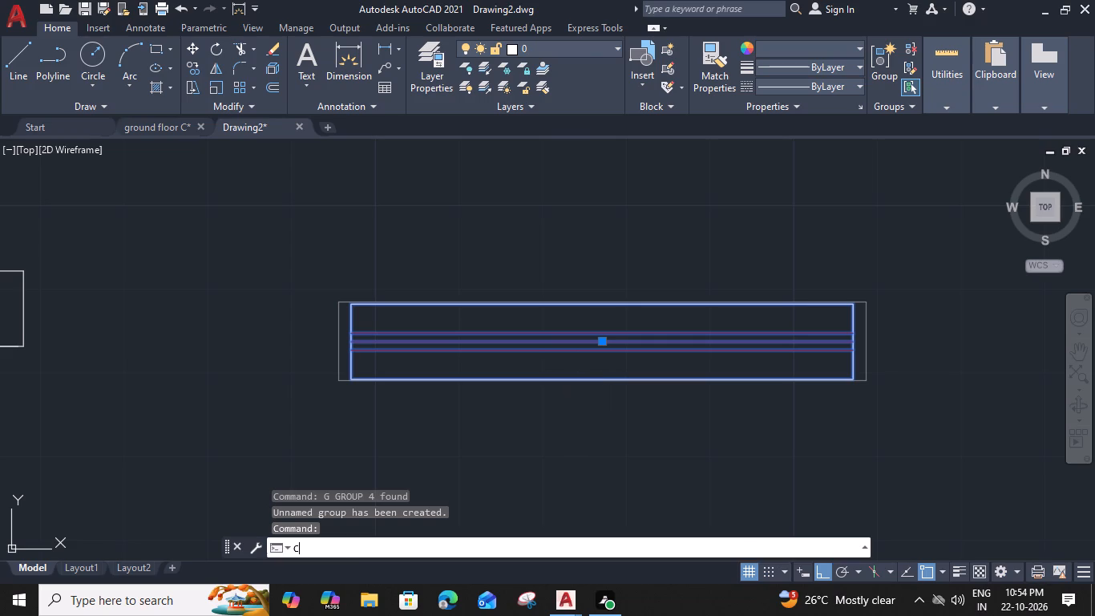
pyautogui.press('space')
pyautogui.click(604, 380)
pyautogui.scroll(-3, 604, 380)
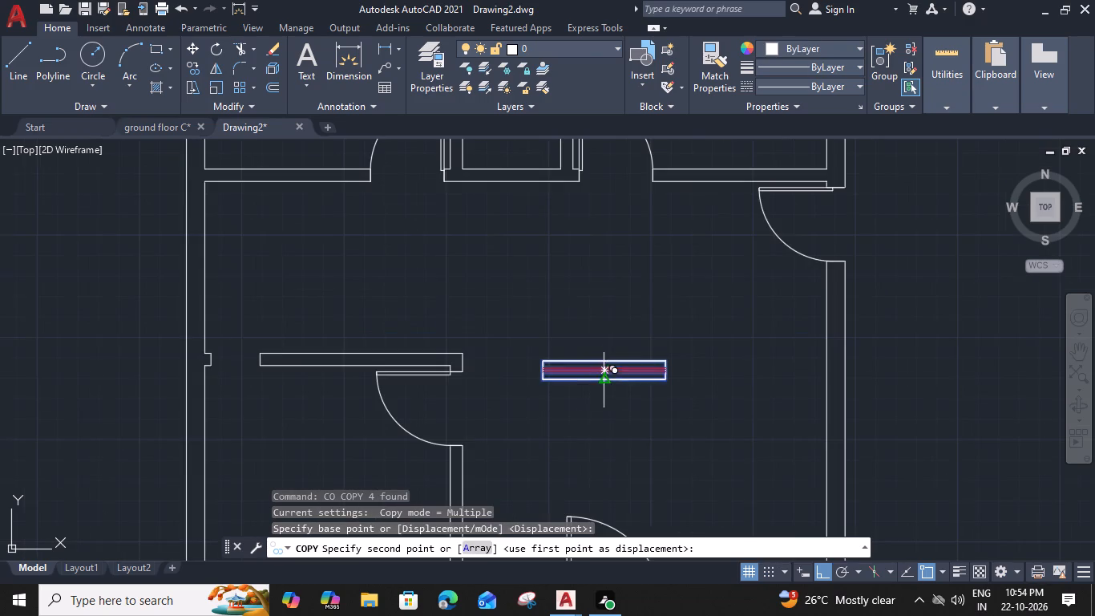
pyautogui.moveTo(588, 317); pyautogui.dragTo(867, 496, button='middle')
pyautogui.moveTo(656, 294); pyautogui.dragTo(658, 456, button='middle')
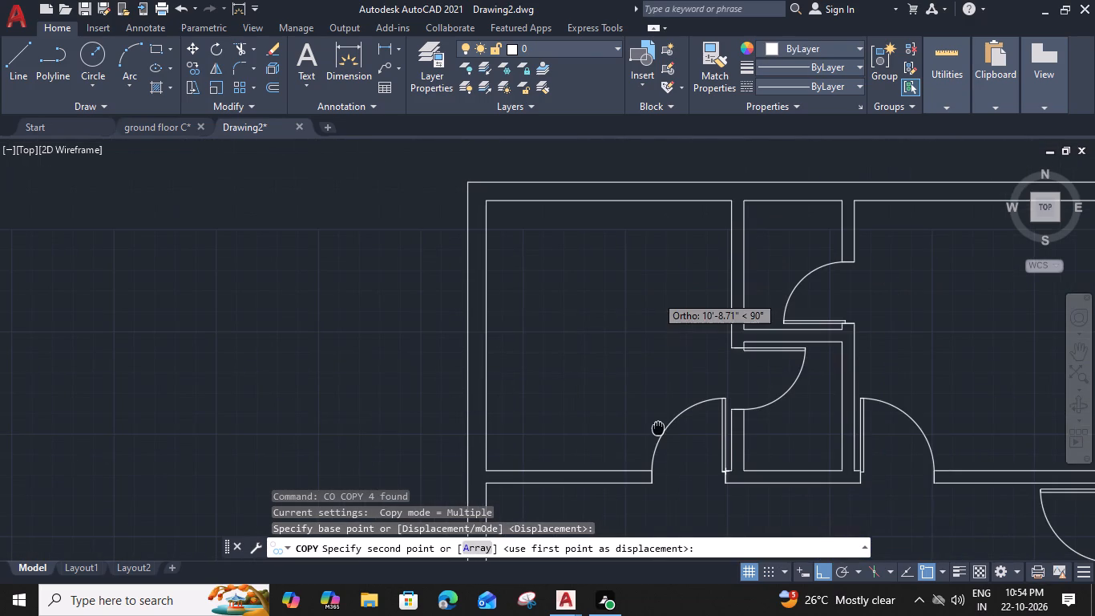
pyautogui.click(608, 239)
pyautogui.moveTo(696, 285); pyautogui.dragTo(353, 286, button='middle')
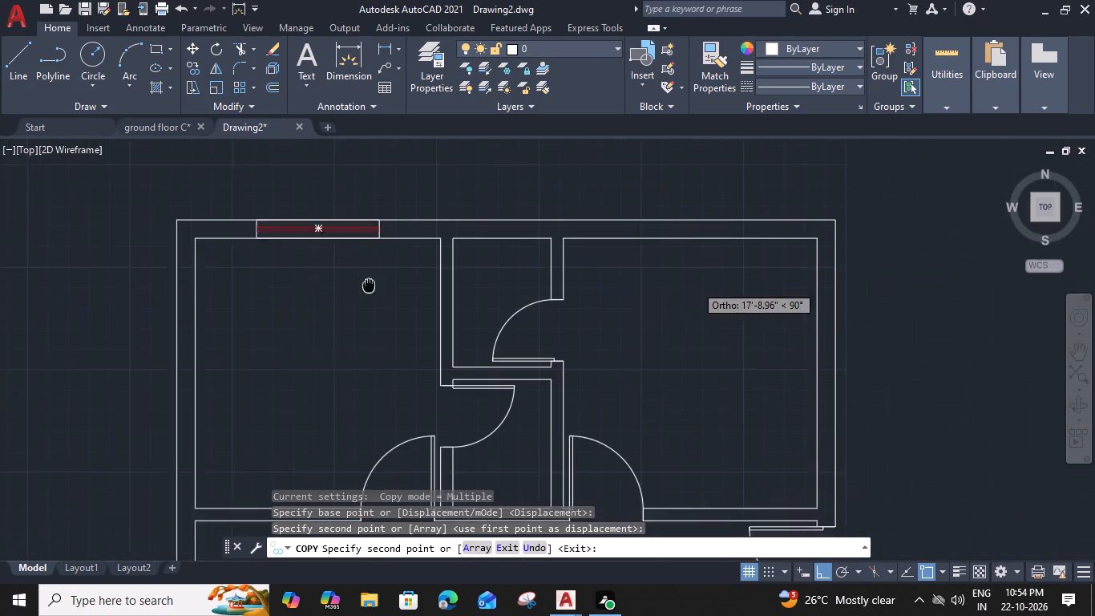
pyautogui.moveTo(353, 286); pyautogui.dragTo(334, 288, button='middle')
pyautogui.click(624, 244)
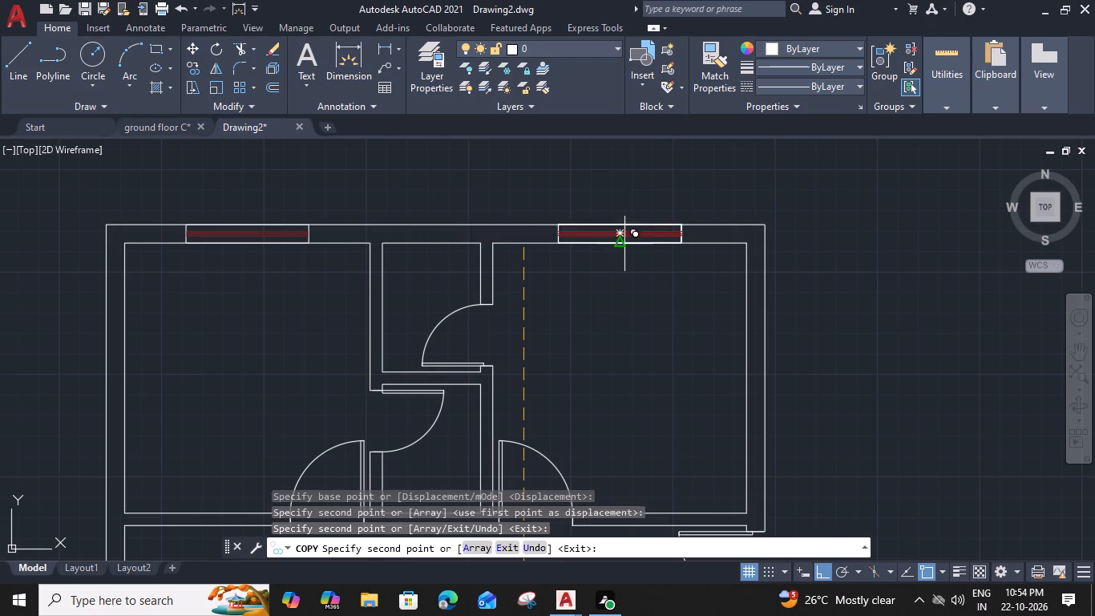
# Place another window copy in the hall's bottom wall, between the large door and the right exterior wall.
pyautogui.moveTo(569, 391); pyautogui.dragTo(580, 311, button='middle')
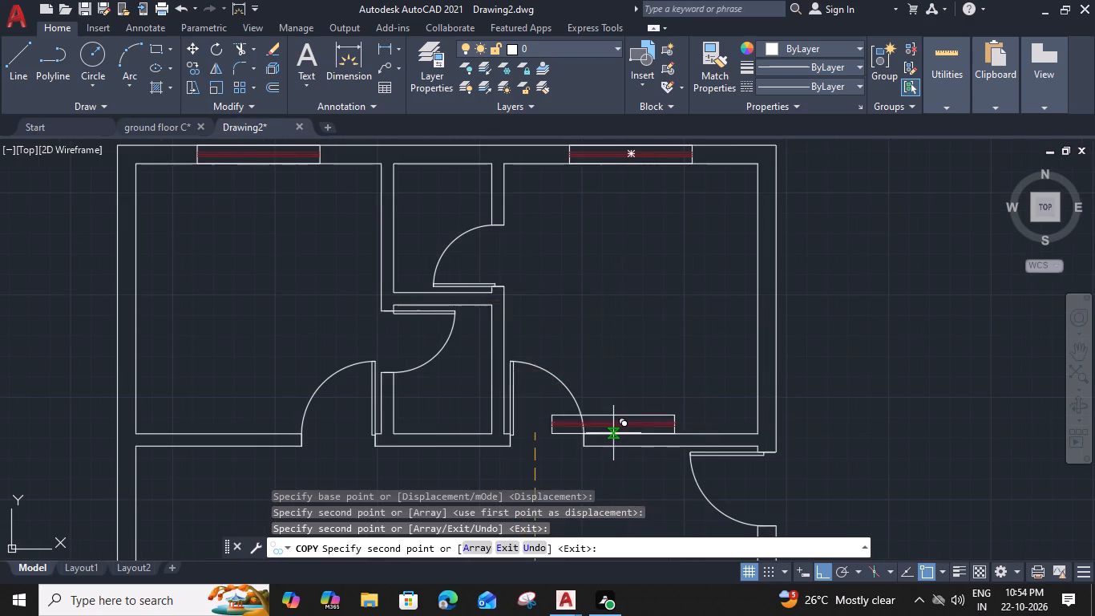
pyautogui.moveTo(610, 410); pyautogui.dragTo(511, 3, button='middle')
pyautogui.moveTo(534, 414); pyautogui.dragTo(519, 298, button='middle')
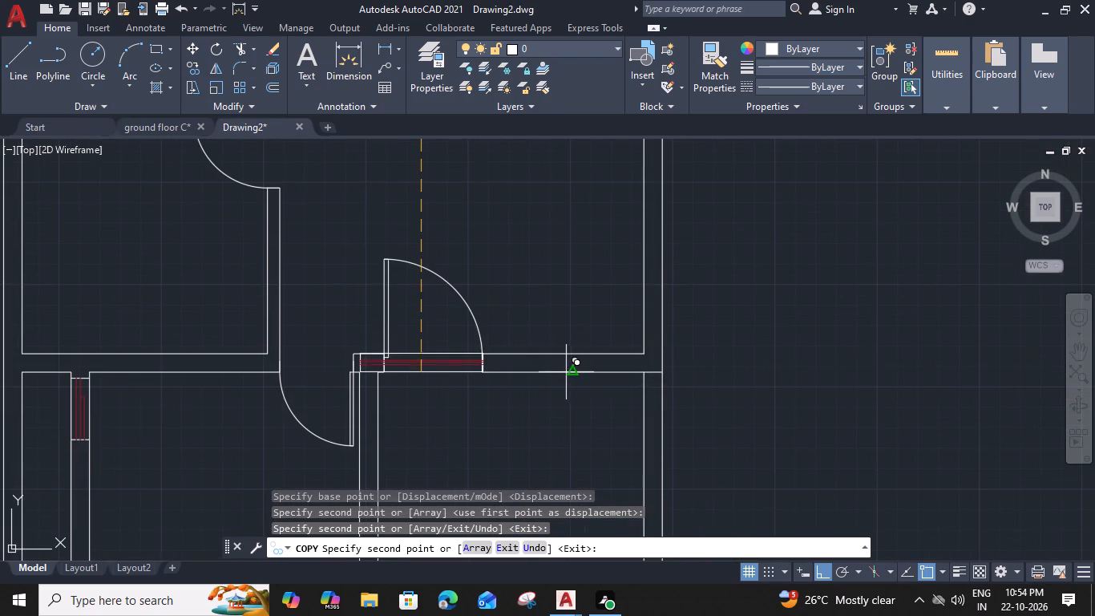
pyautogui.click(571, 373)
# Place another window copy near the middle of the small lower room's bottom wall and end the copying.
pyautogui.moveTo(540, 277); pyautogui.dragTo(866, 244, button='middle')
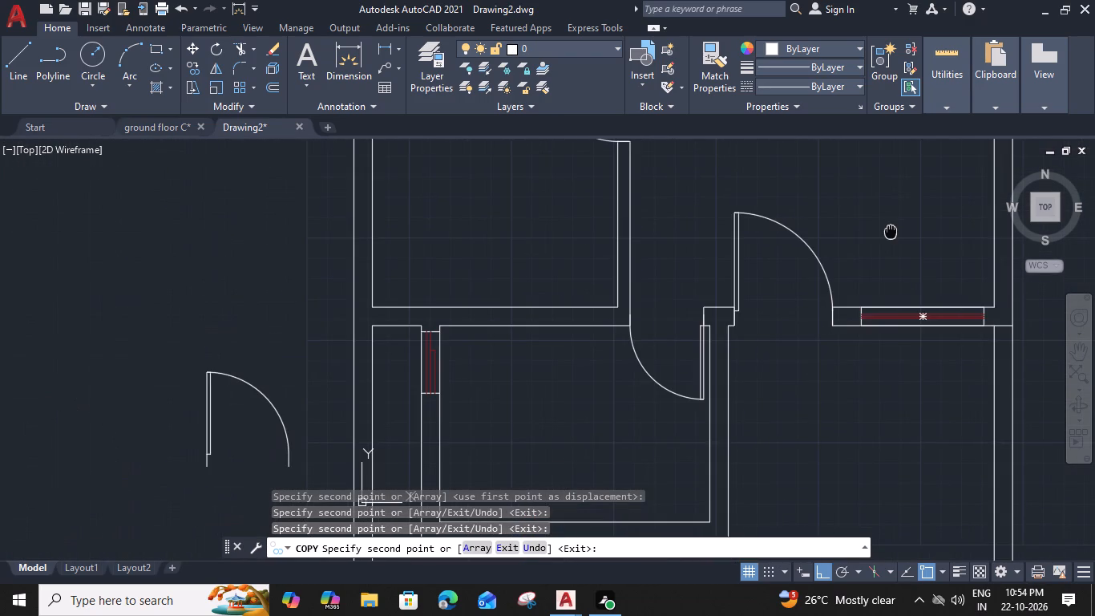
pyautogui.moveTo(673, 375); pyautogui.dragTo(681, 92, button='middle')
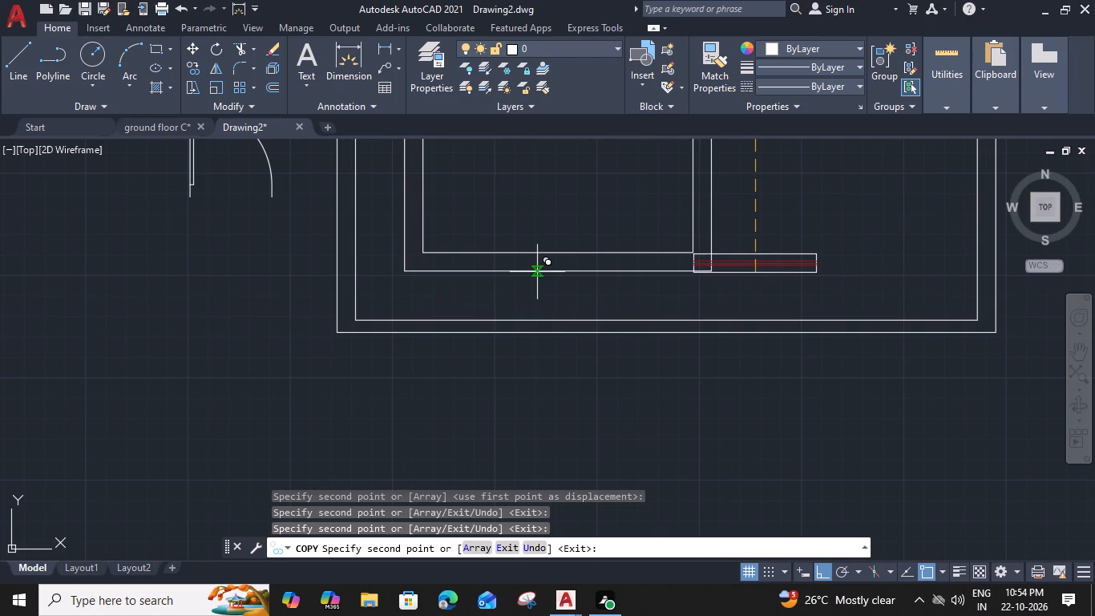
pyautogui.click(564, 272)
pyautogui.moveTo(576, 193); pyautogui.dragTo(600, 256, button='middle')
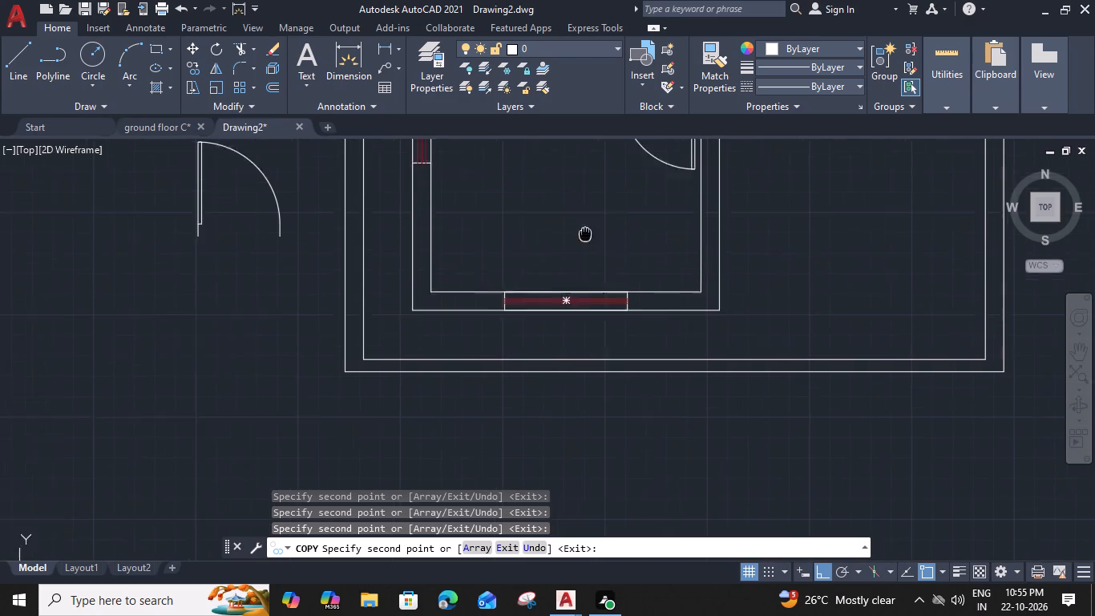
pyautogui.moveTo(600, 256); pyautogui.dragTo(682, 321, button='middle')
pyautogui.scroll(-2, 680, 311)
pyautogui.press('Escape')
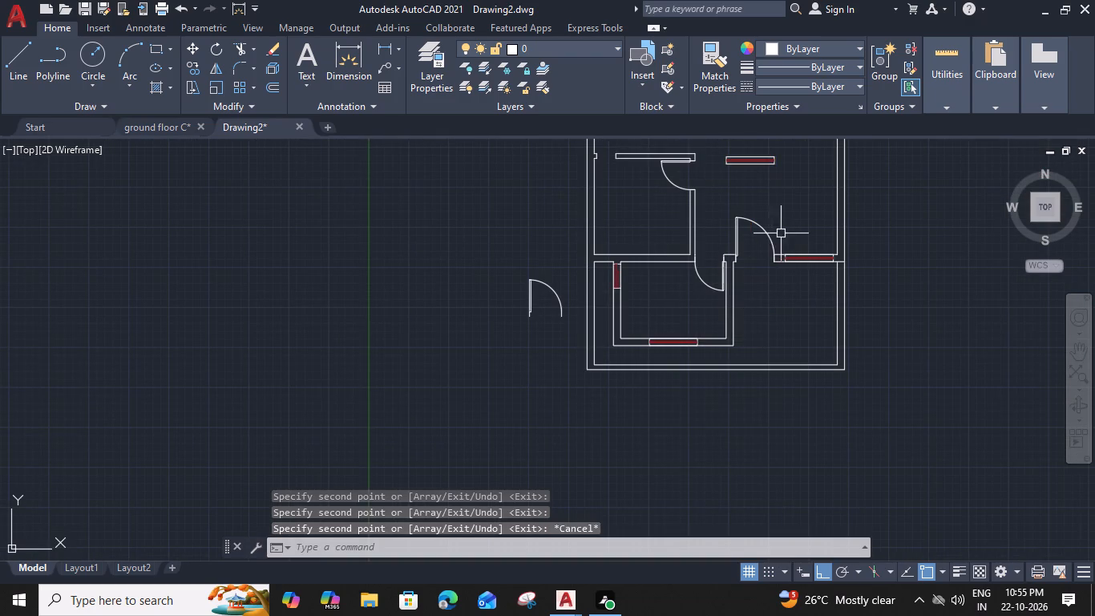
# Offset the inner bottom wall line of the room above the small lower room 3" downward and erase the original line.
pyautogui.moveTo(788, 210); pyautogui.dragTo(771, 233, button='middle')
pyautogui.scroll(2, 633, 279)
pyautogui.scroll(-2, 810, 233)
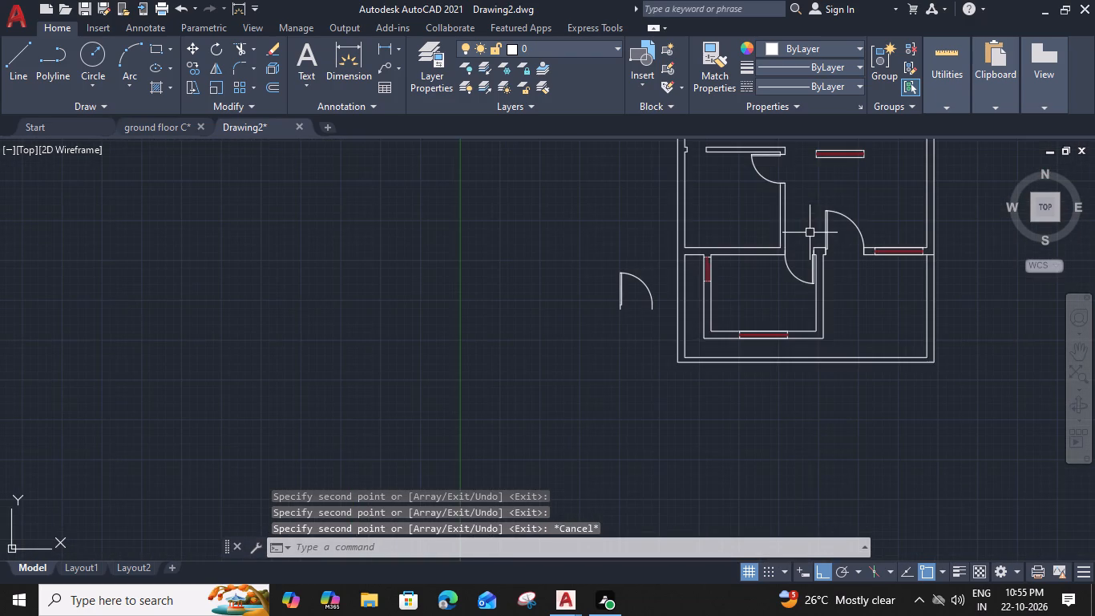
pyautogui.moveTo(826, 219); pyautogui.dragTo(532, 363, button='middle')
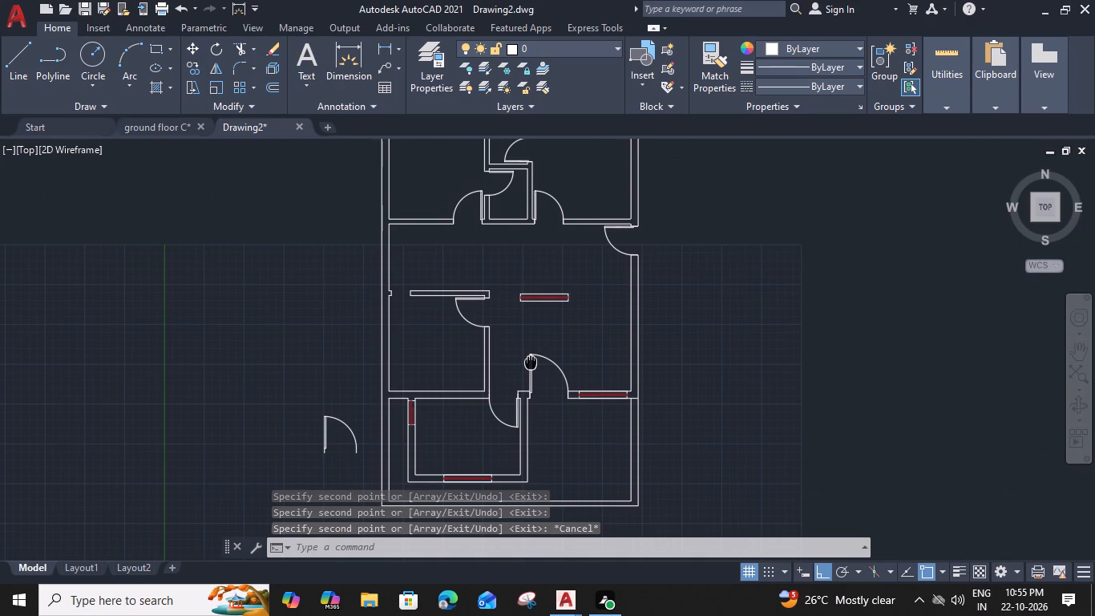
pyautogui.scroll(2, 438, 417)
pyautogui.click(450, 357)
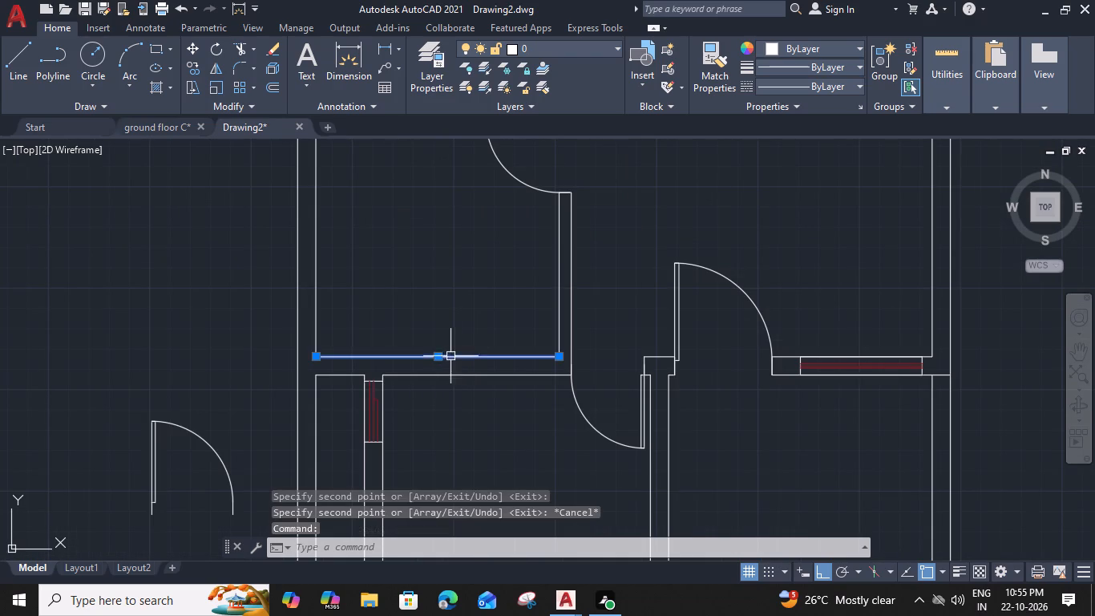
pyautogui.press('o')
pyautogui.press('space')
pyautogui.press('3')
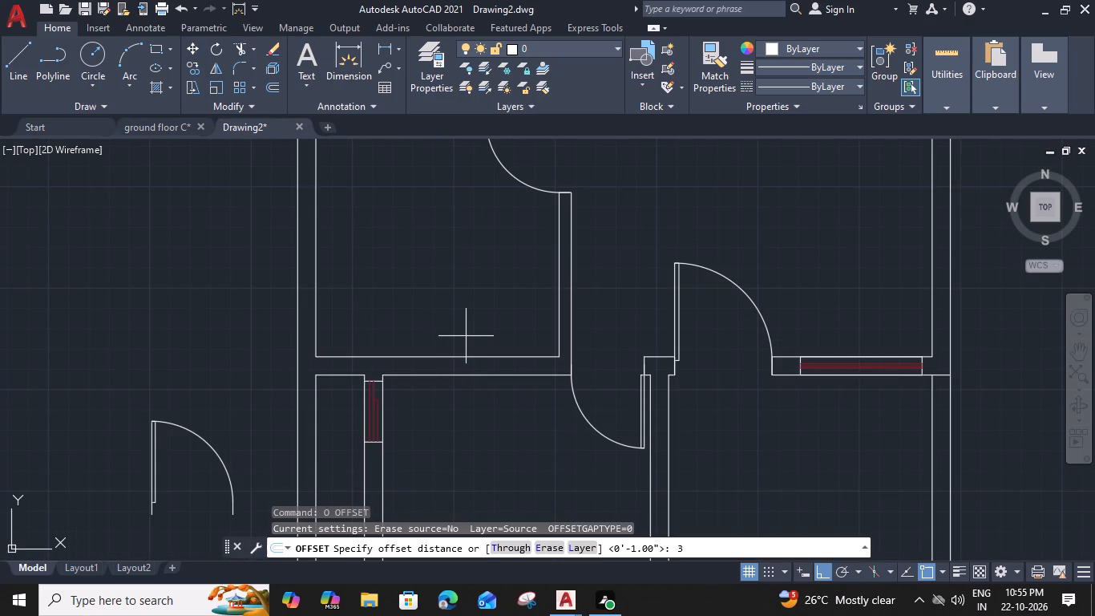
pyautogui.hotkey('shift', '"')
pyautogui.press('Return')
pyautogui.click(463, 419)
pyautogui.press('Escape')
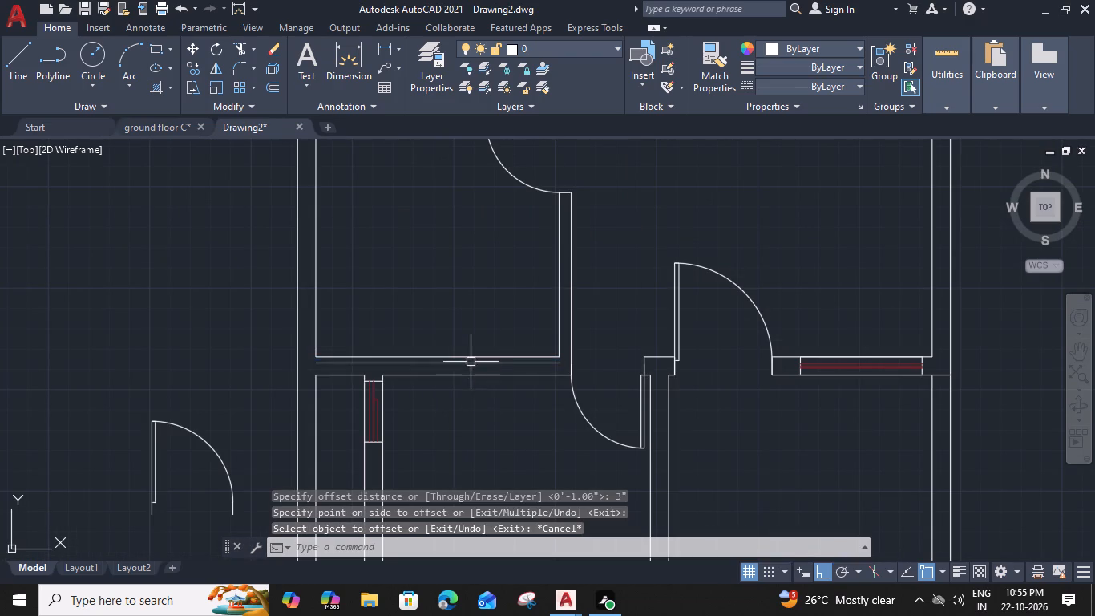
pyautogui.click(472, 357)
pyautogui.press('Delete')
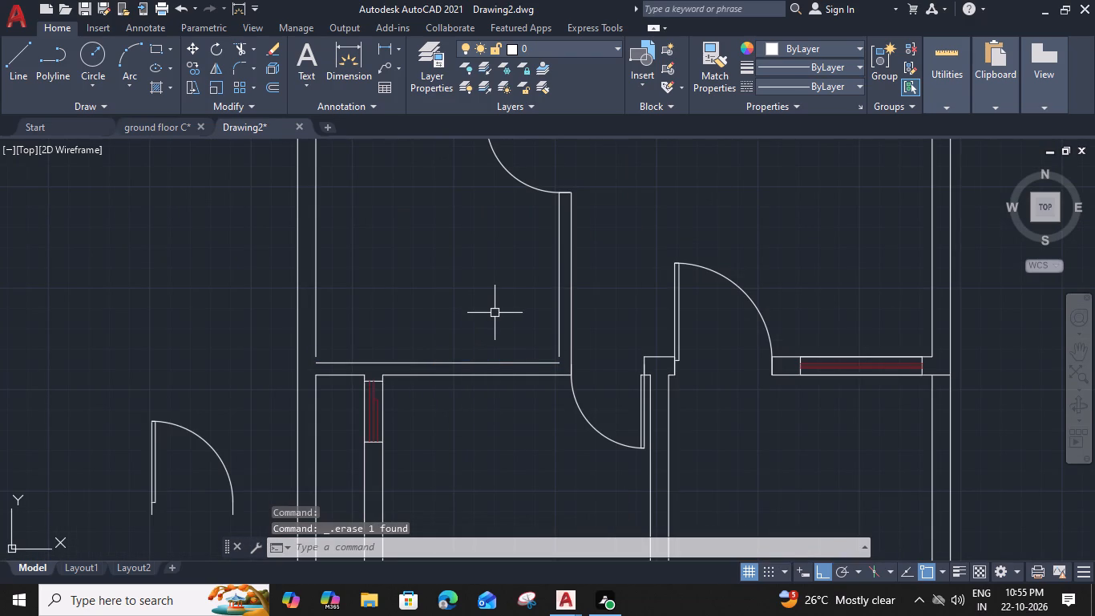
# Fillet the offset bottom wall line with the room's inner right wall line at radius 0 to join the corner.
pyautogui.press('f')
pyautogui.press('space')
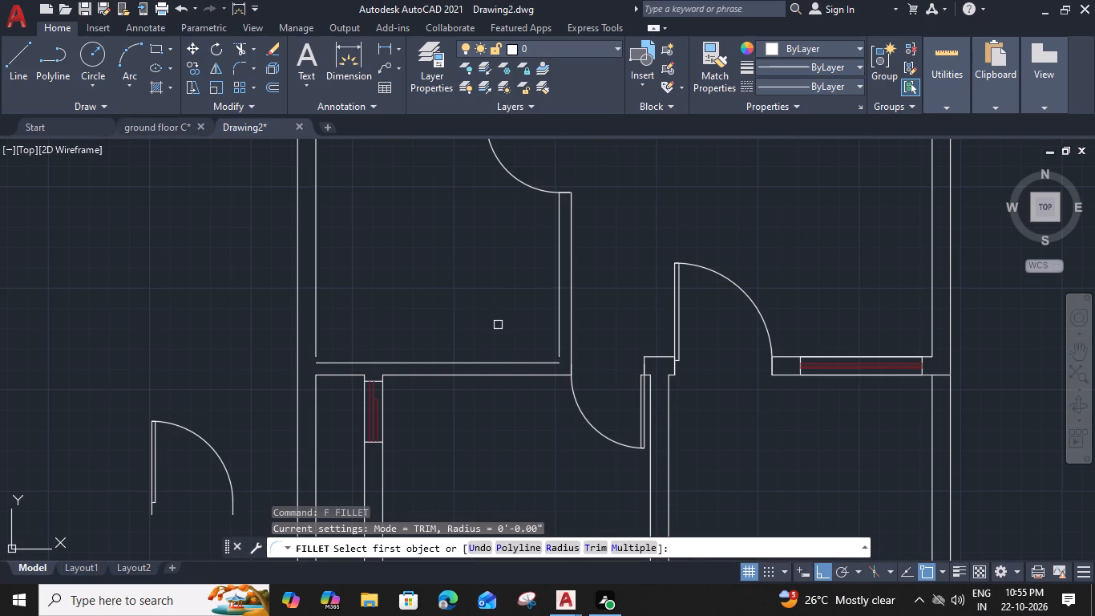
pyautogui.click(523, 364)
pyautogui.click(557, 342)
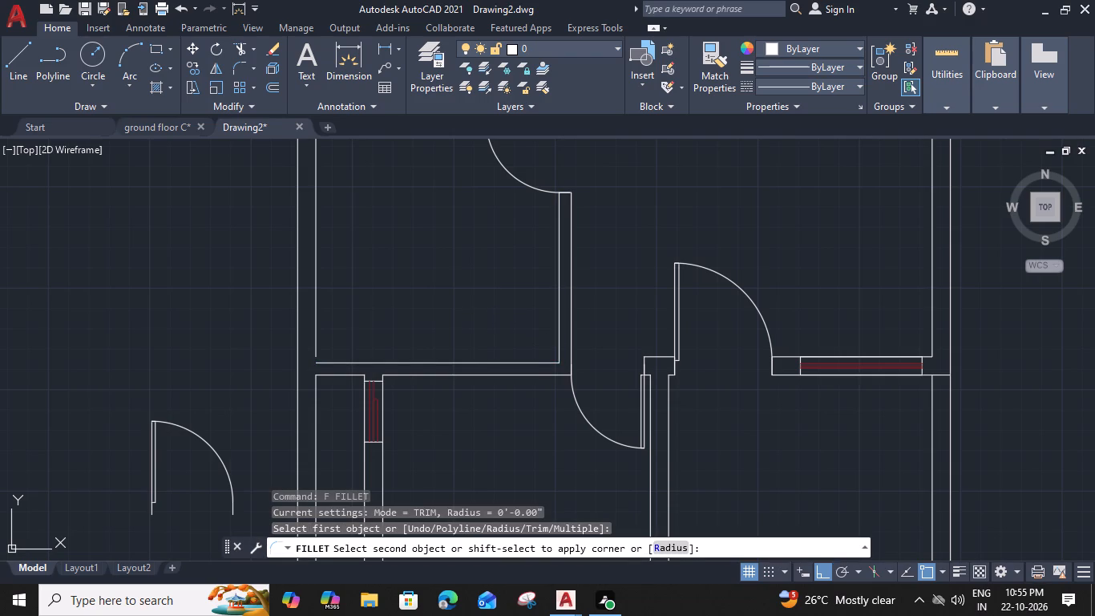
# Extend the inner left wall line of the room above the small lower room down to its bottom wall line.
pyautogui.press('Escape')
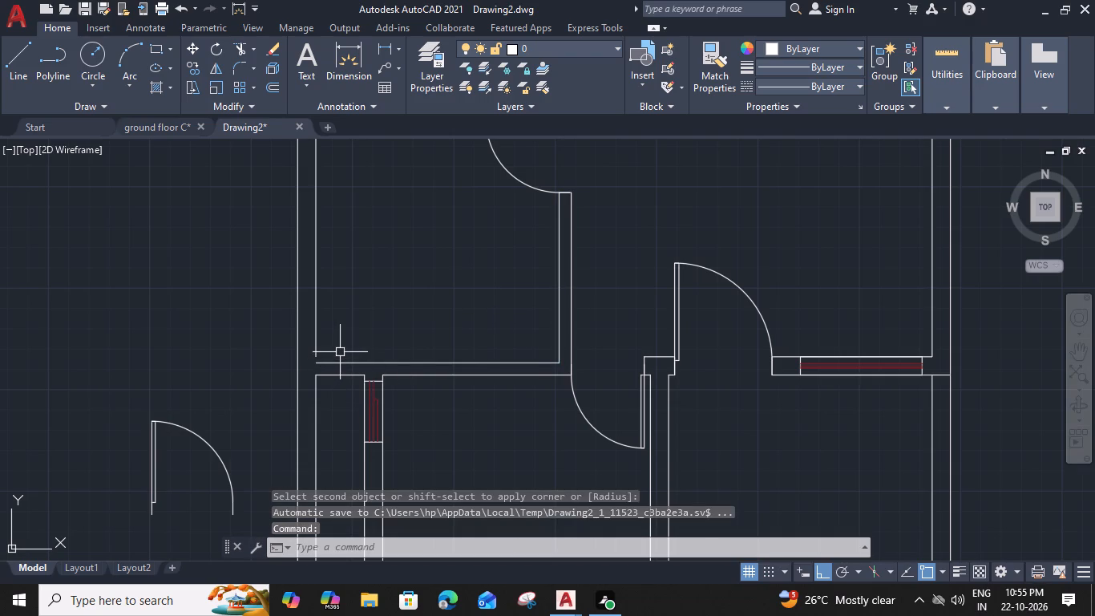
pyautogui.scroll(2, 324, 357)
pyautogui.write('EX')
pyautogui.press('space')
pyautogui.click(305, 345)
pyautogui.press('Escape')
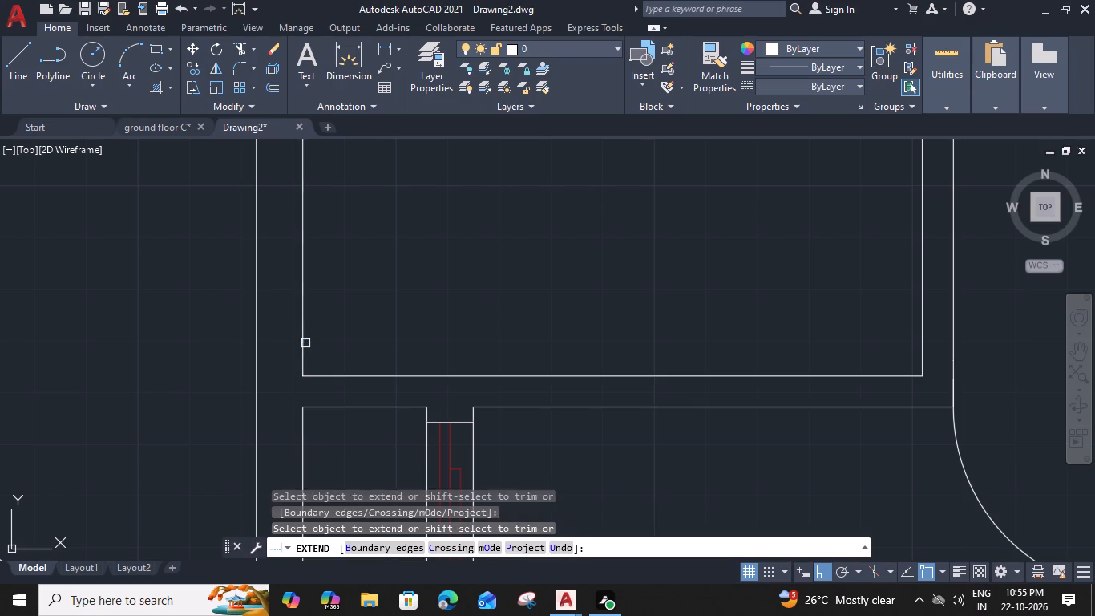
# Rotate the loose horizontal window symbol in the hall 90° about its upper right corner so it stands vertical.
pyautogui.scroll(-2, 459, 331)
pyautogui.scroll(-2, 552, 384)
pyautogui.moveTo(554, 413); pyautogui.dragTo(512, 344, button='middle')
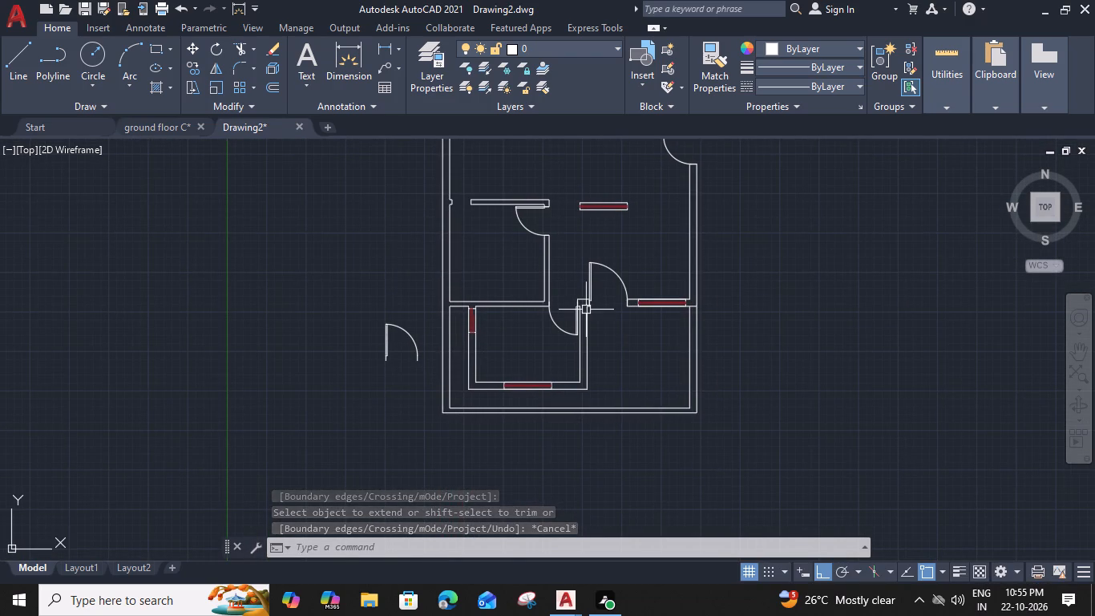
pyautogui.moveTo(496, 225); pyautogui.dragTo(483, 275, button='middle')
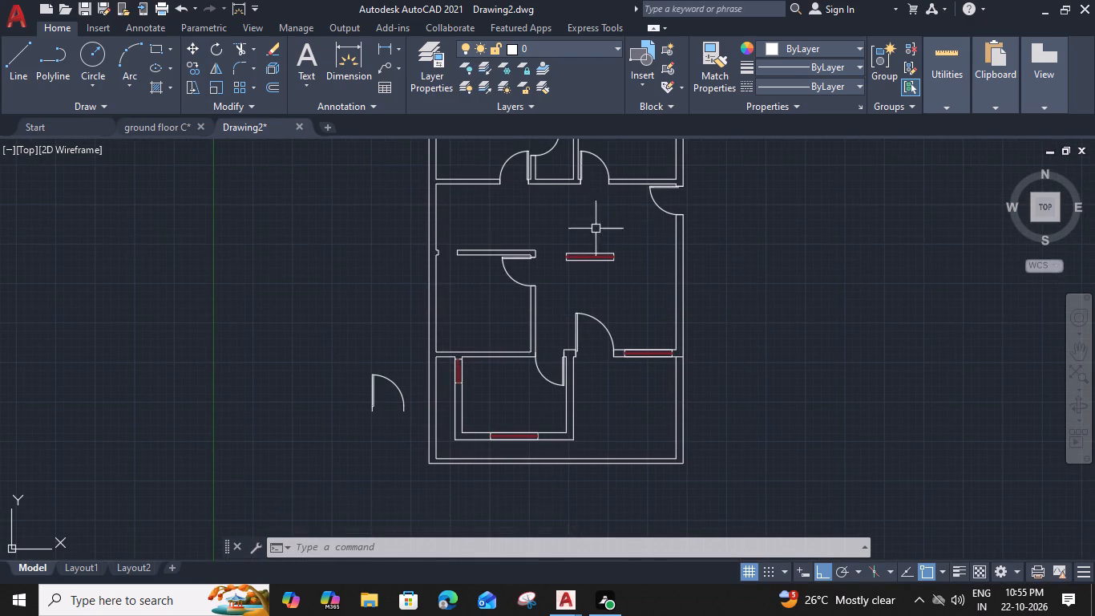
pyautogui.moveTo(630, 239); pyautogui.dragTo(623, 245)
pyautogui.click(557, 298)
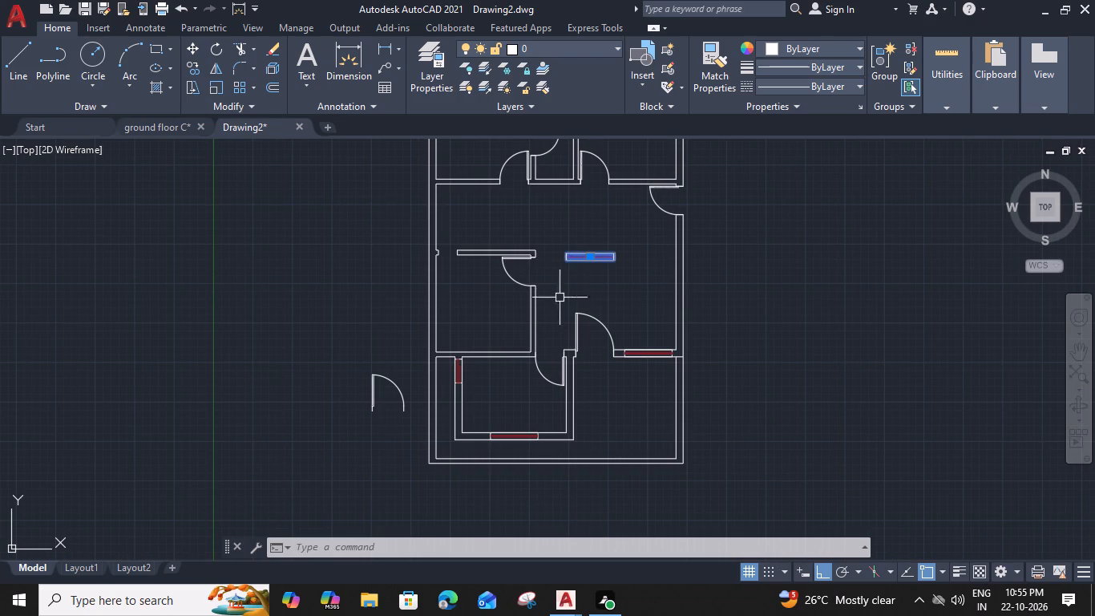
pyautogui.write('RO')
pyautogui.press('space')
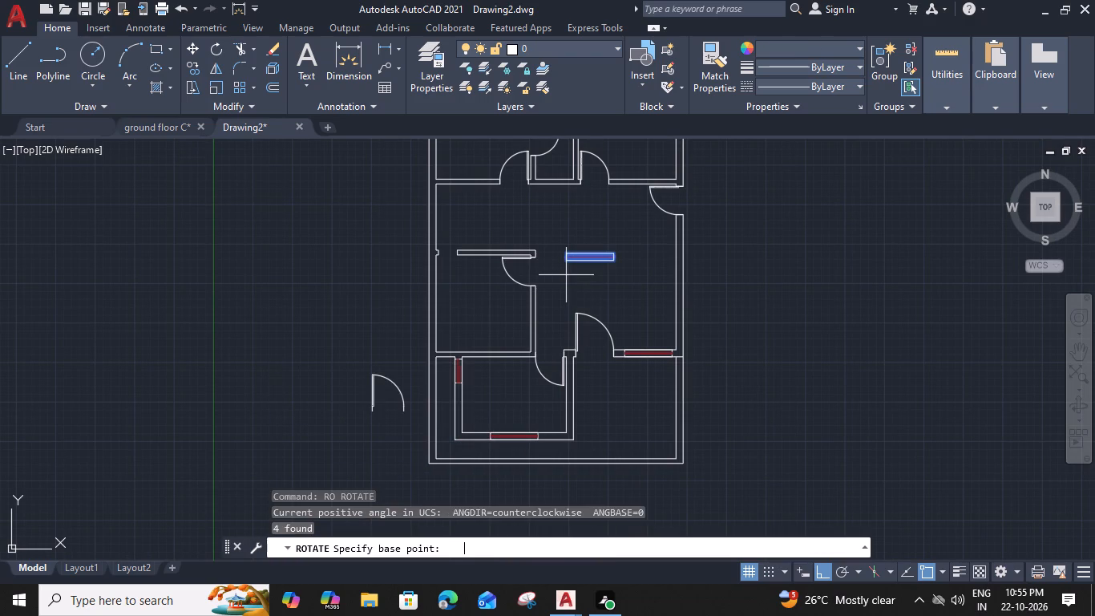
pyautogui.scroll(1, 584, 263)
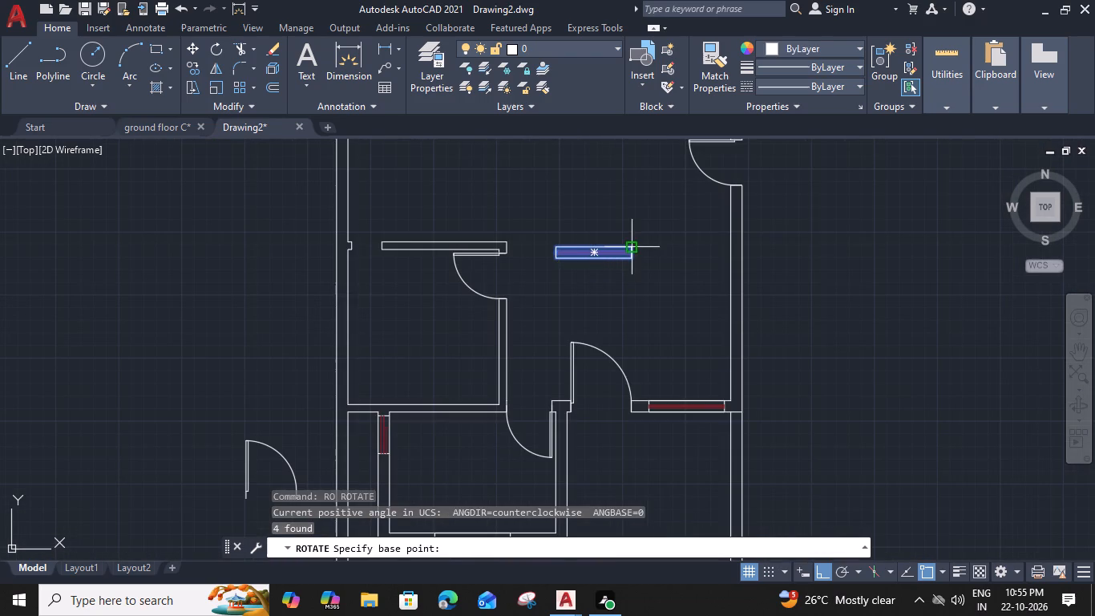
pyautogui.click(631, 245)
pyautogui.scroll(3, 634, 261)
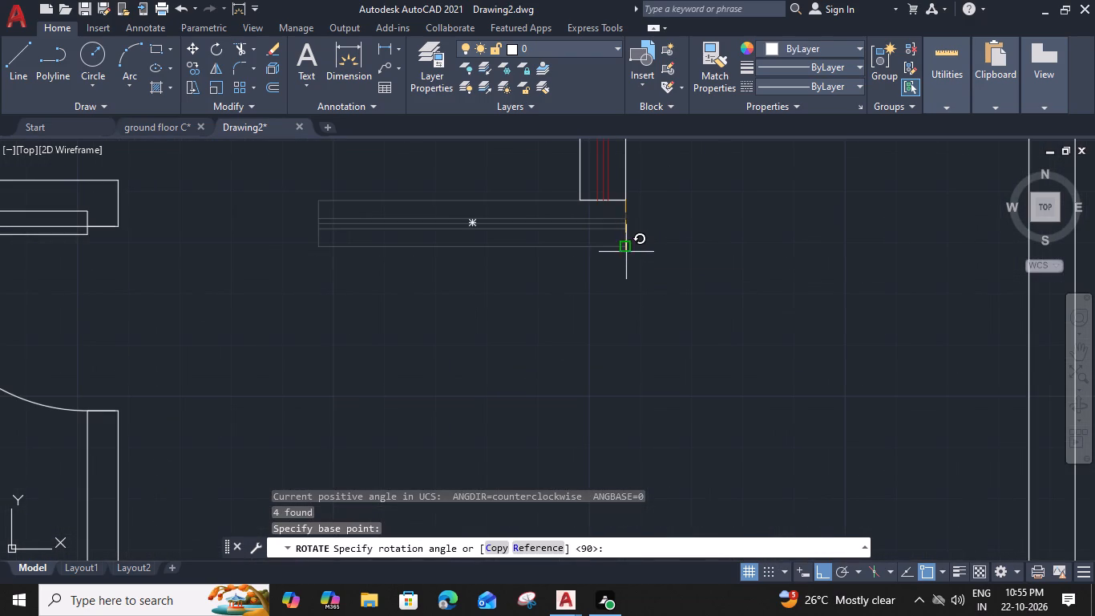
pyautogui.click(626, 249)
# Copy the vertical window symbol to two places in the hall's right exterior wall, one above the other below the door.
pyautogui.scroll(-3, 626, 249)
pyautogui.click(636, 215)
pyautogui.click(575, 258)
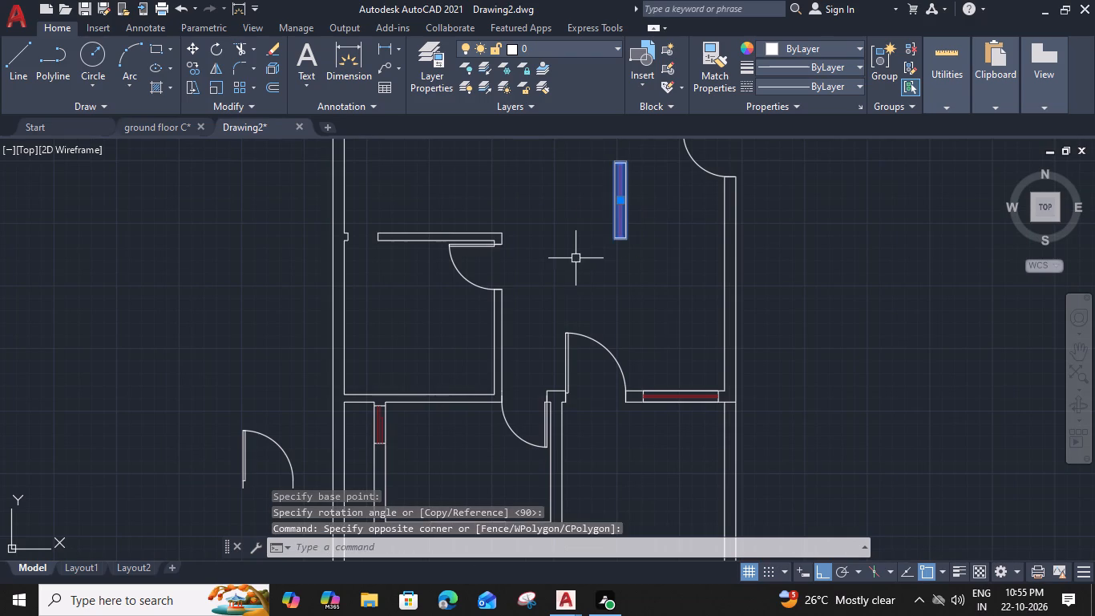
pyautogui.press('c')
pyautogui.press('o')
pyautogui.press('space')
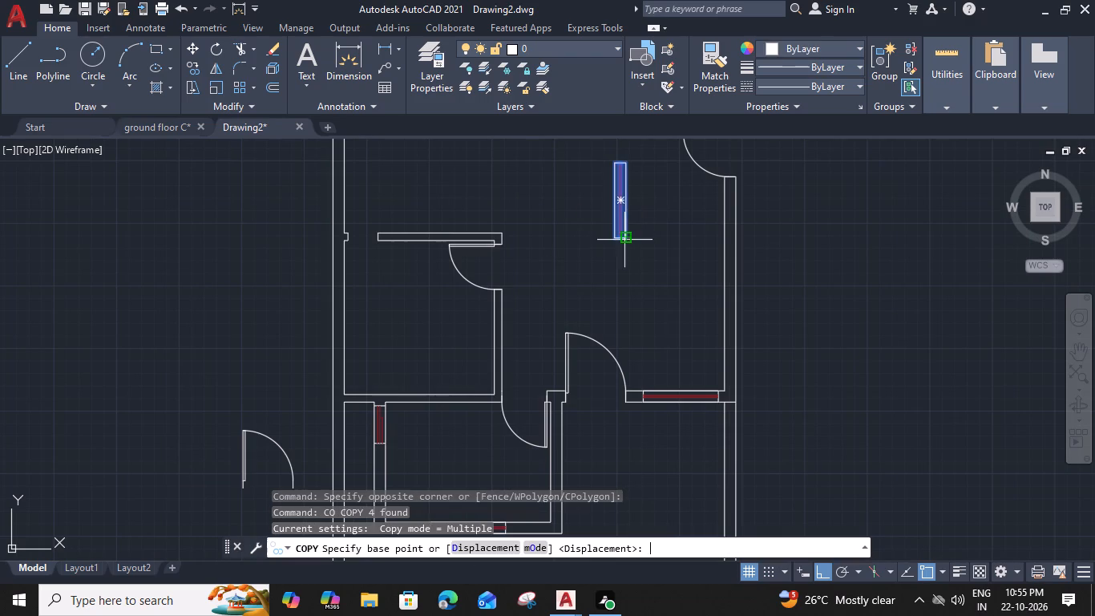
pyautogui.click(609, 201)
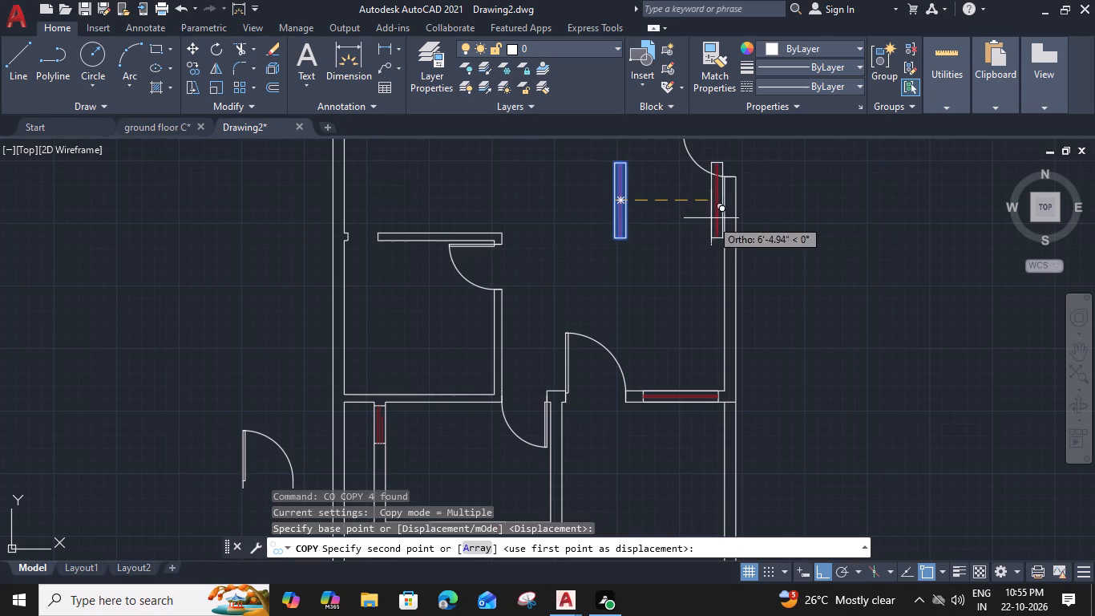
pyautogui.click(719, 223)
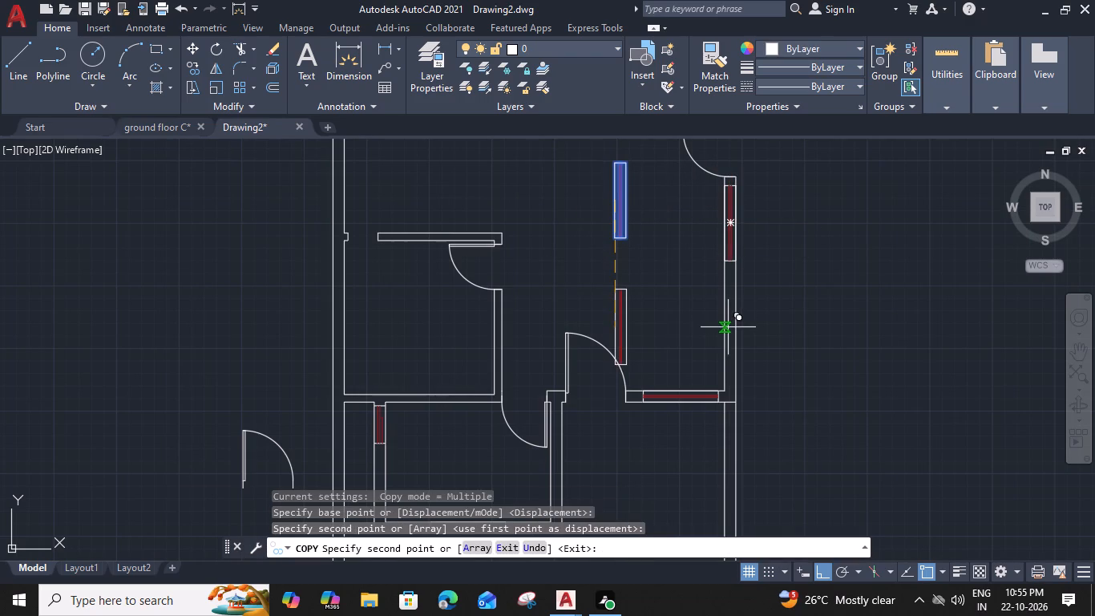
pyautogui.click(724, 319)
pyautogui.press('Escape')
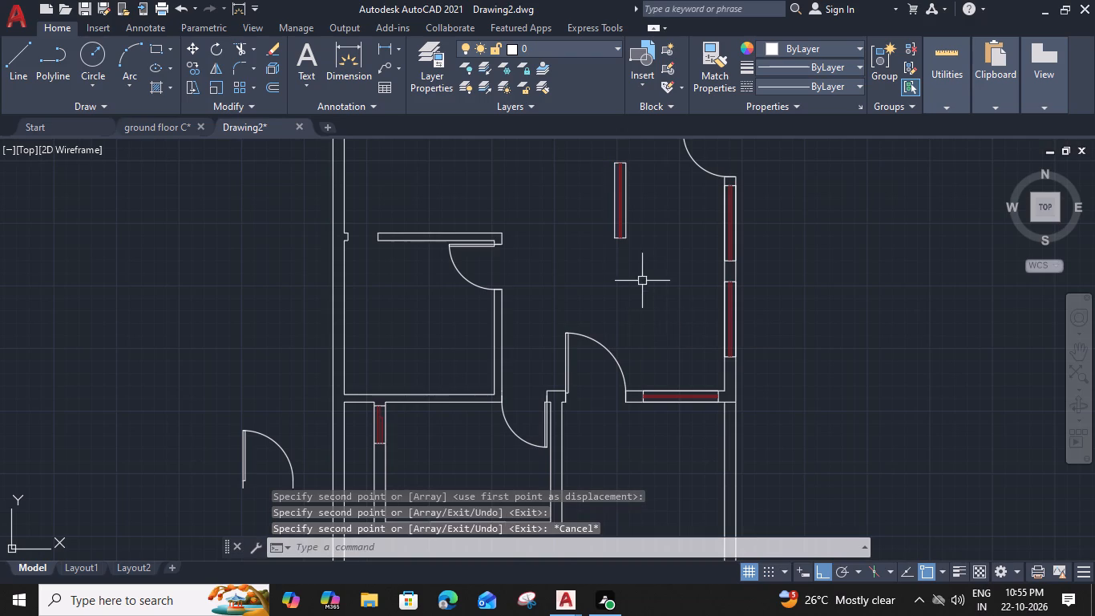
# Erase the loose vertical window symbol left inside the hall.
pyautogui.moveTo(647, 223); pyautogui.dragTo(624, 238)
pyautogui.click(571, 271)
pyautogui.press('Delete')
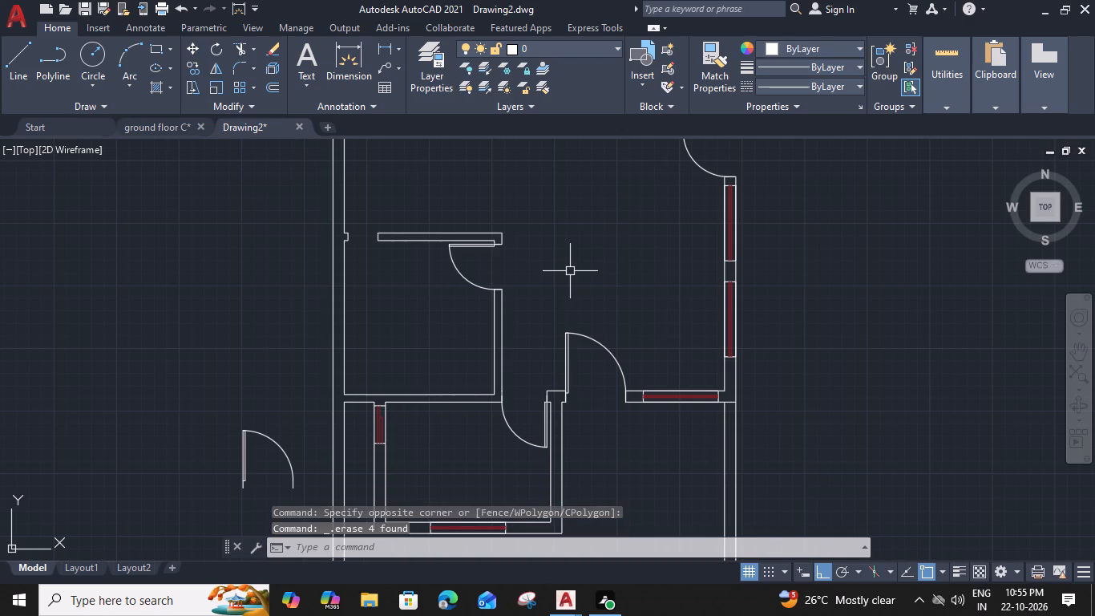
# Draw a vertical line from the small lower room's outer bottom right corner down to the outer line of the bottom exterior wall.
pyautogui.scroll(-2, 572, 270)
pyautogui.moveTo(577, 279); pyautogui.dragTo(583, 271, button='middle')
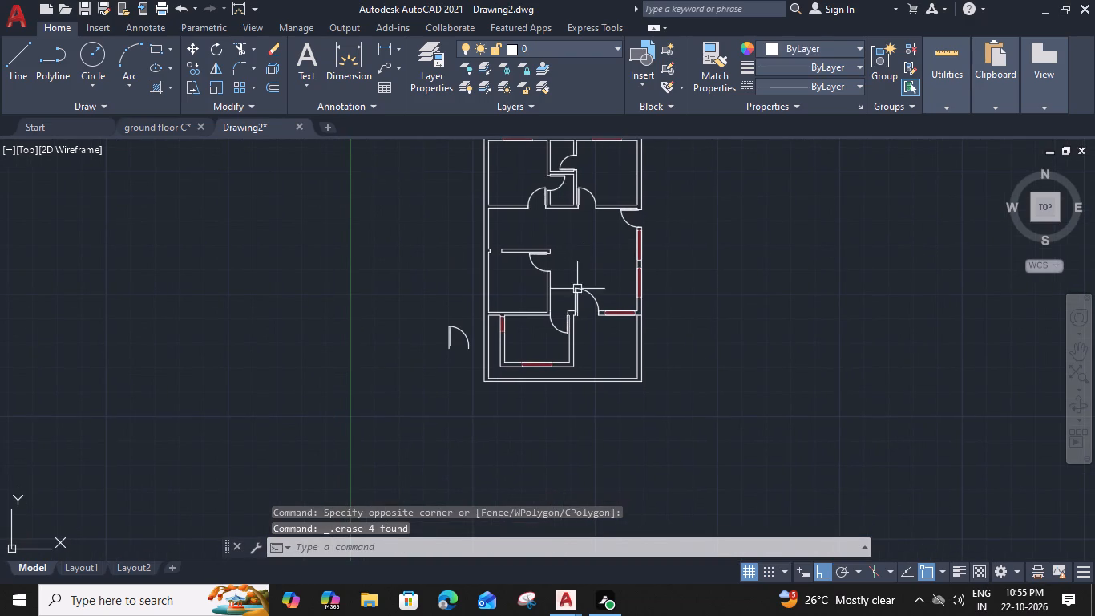
pyautogui.scroll(2, 555, 391)
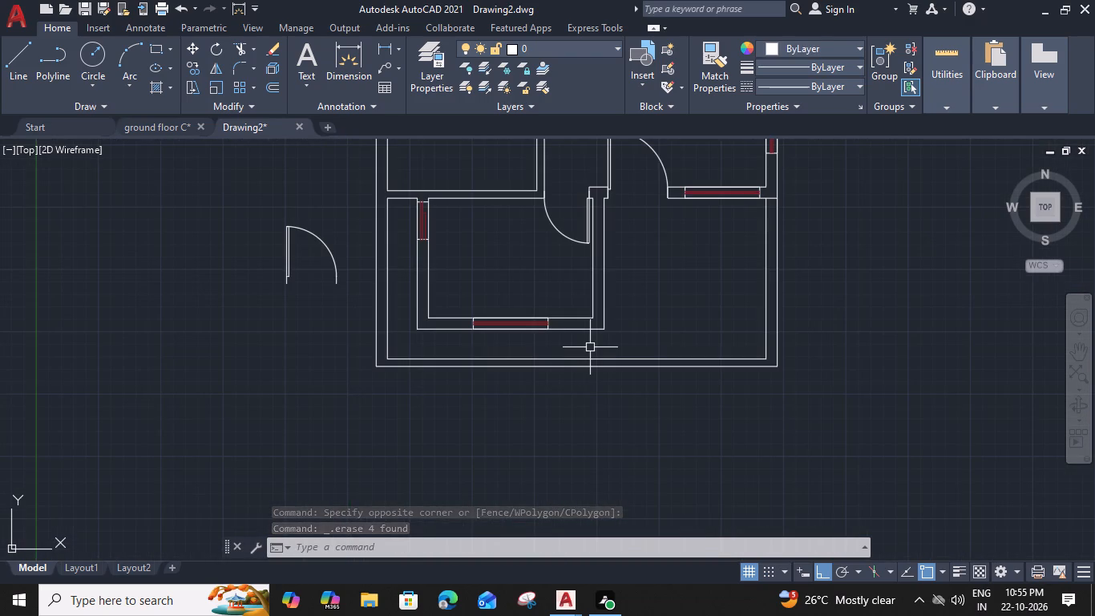
pyautogui.press('l')
pyautogui.press('space')
pyautogui.scroll(1, 590, 348)
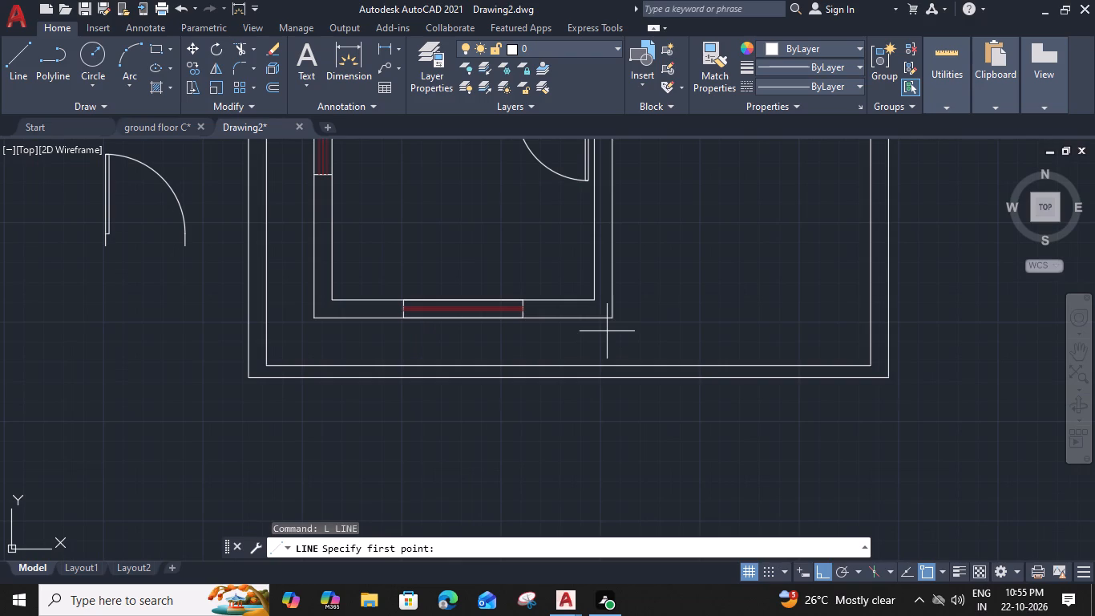
pyautogui.click(611, 322)
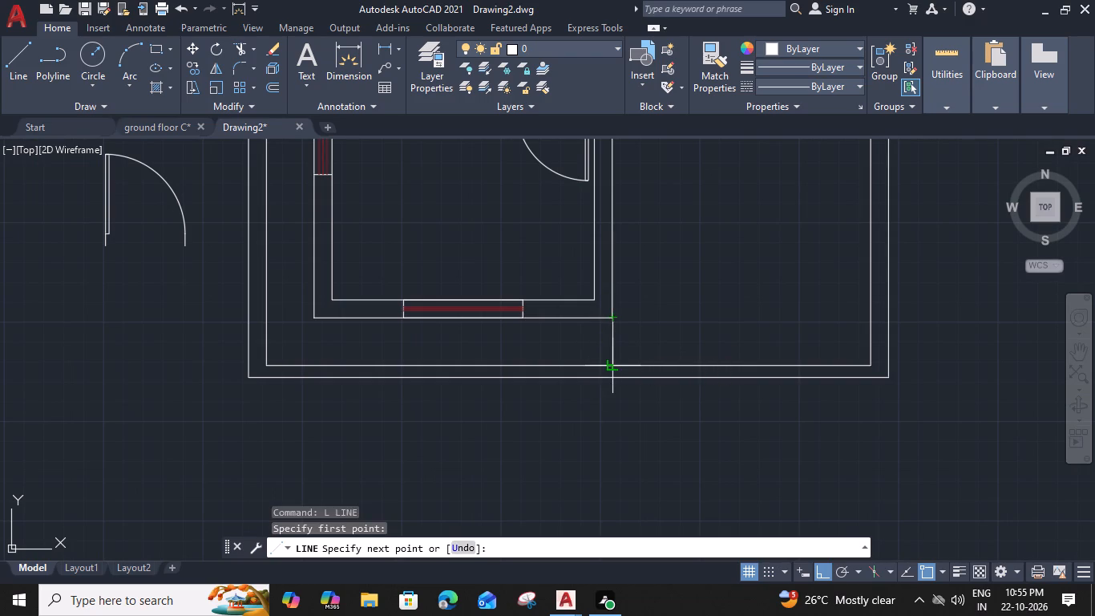
pyautogui.click(615, 375)
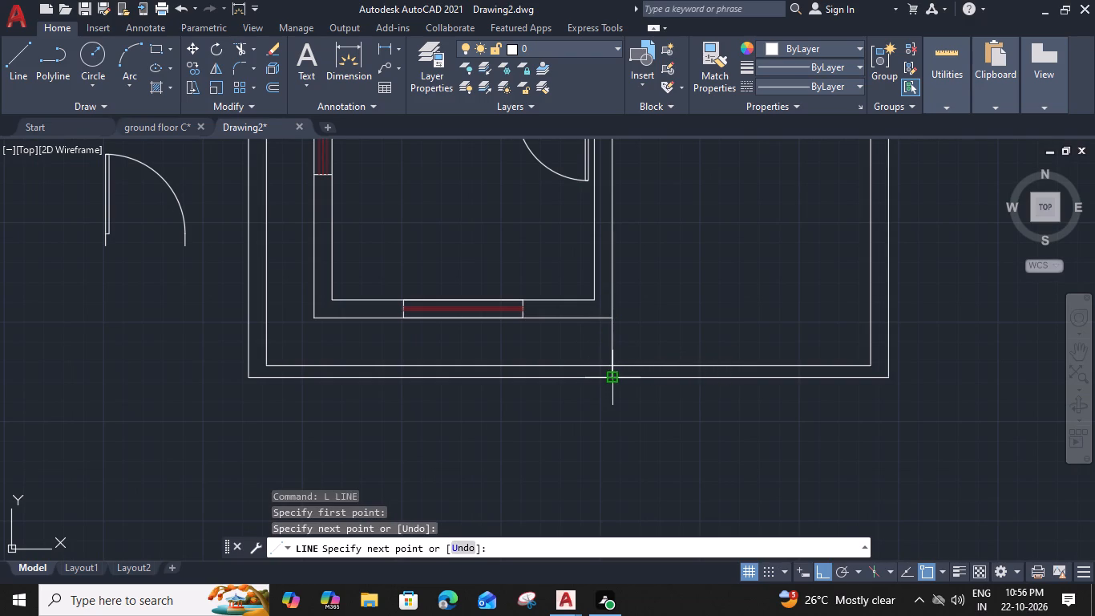
pyautogui.press('Escape')
# Offset the new vertical line 3" to the left to form a thin partition wall.
pyautogui.click(612, 343)
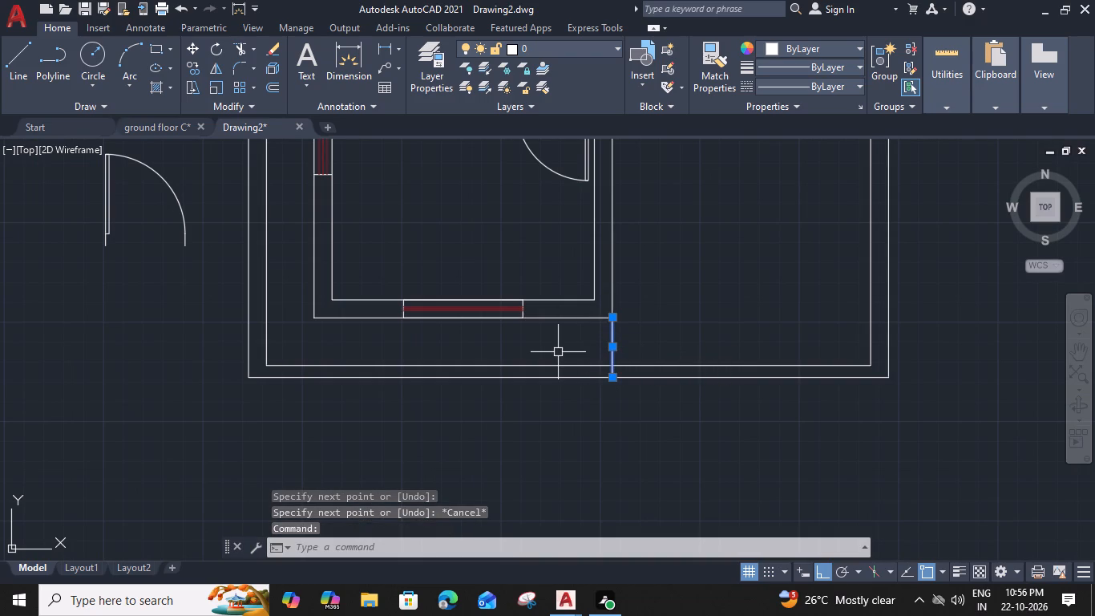
pyautogui.write('O')
pyautogui.press('space')
pyautogui.write('3"')
pyautogui.press('Return')
pyautogui.click(528, 362)
pyautogui.press('Escape')
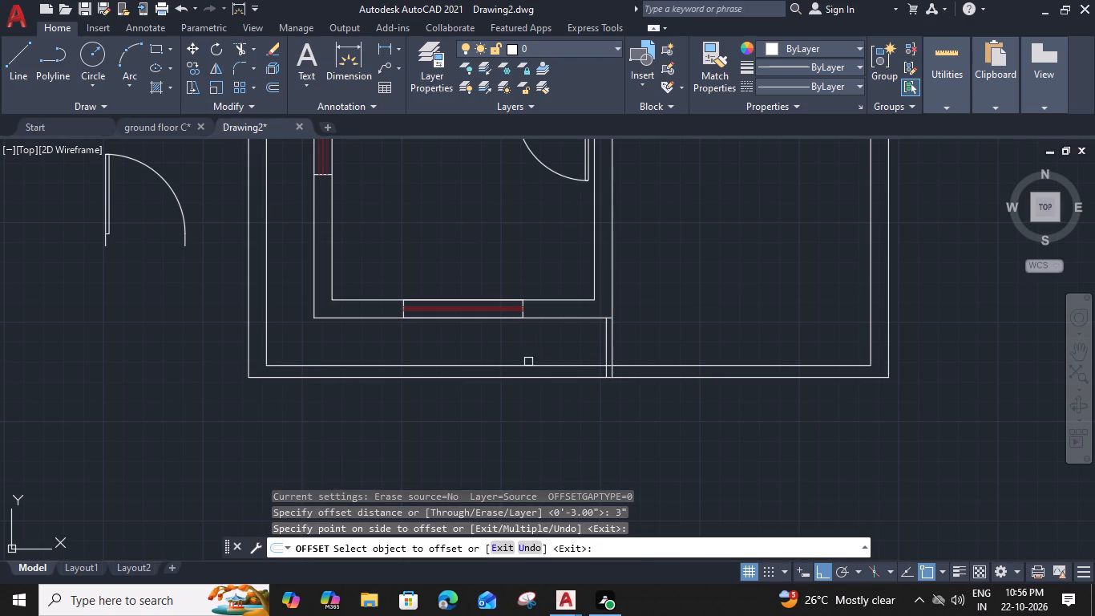
# Trim the overlapping line pieces where the 3" partition meets the bottom exterior wall and the small lower room's wall.
pyautogui.write('TR')
pyautogui.press('space')
pyautogui.scroll(2, 612, 373)
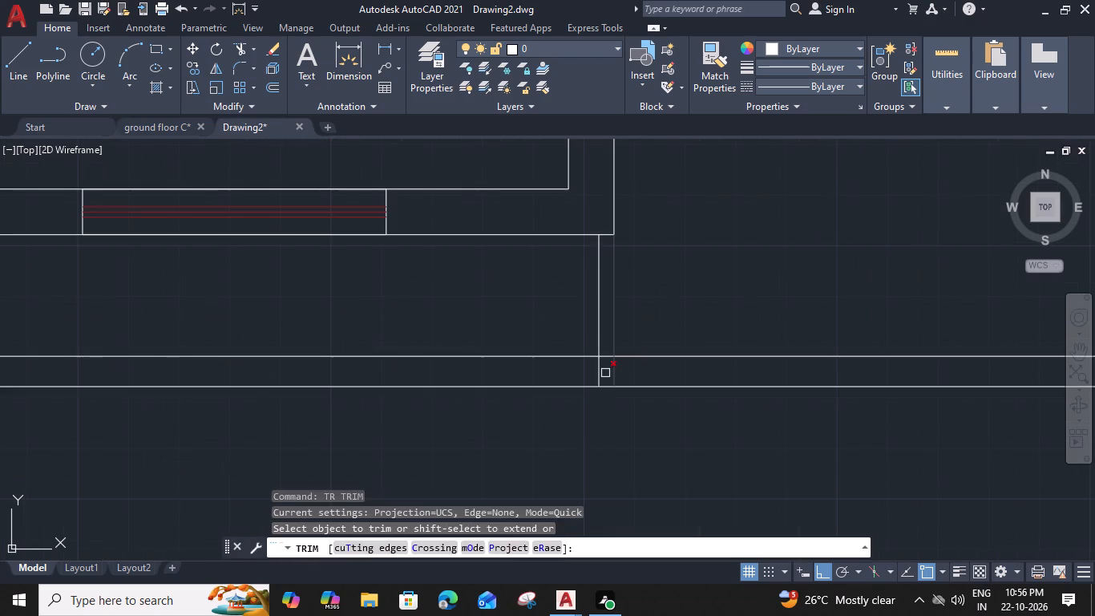
pyautogui.click(597, 373)
pyautogui.click(607, 358)
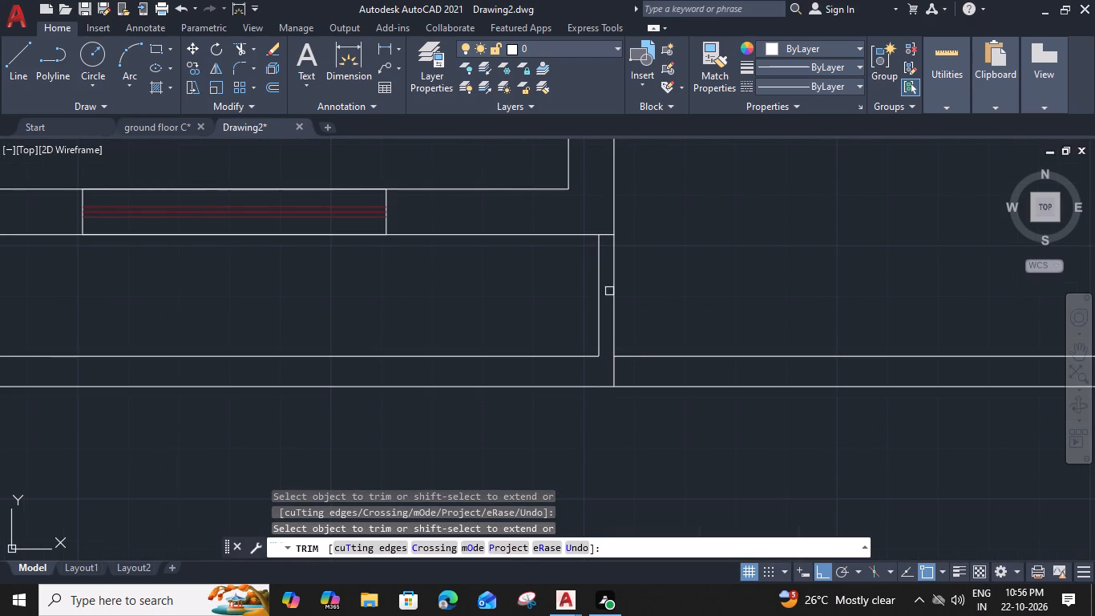
pyautogui.click(605, 233)
pyautogui.press('Escape')
# Draw a line across the bottom exterior wall at the midpoint of its section to the right of the partition.
pyautogui.scroll(-3, 604, 315)
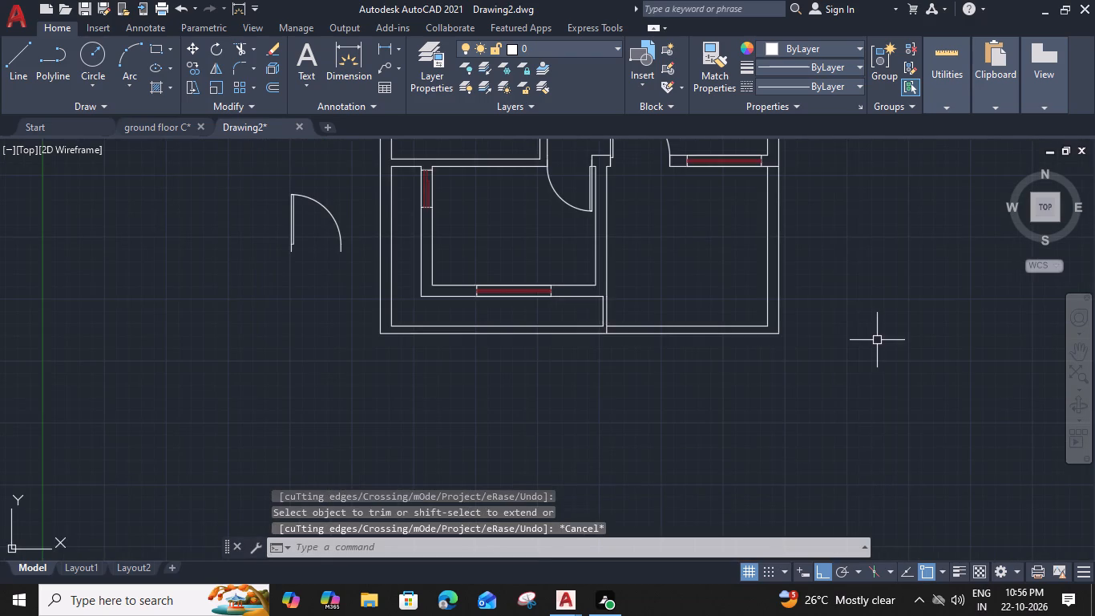
pyautogui.moveTo(874, 339); pyautogui.dragTo(777, 344, button='middle')
pyautogui.scroll(2, 616, 338)
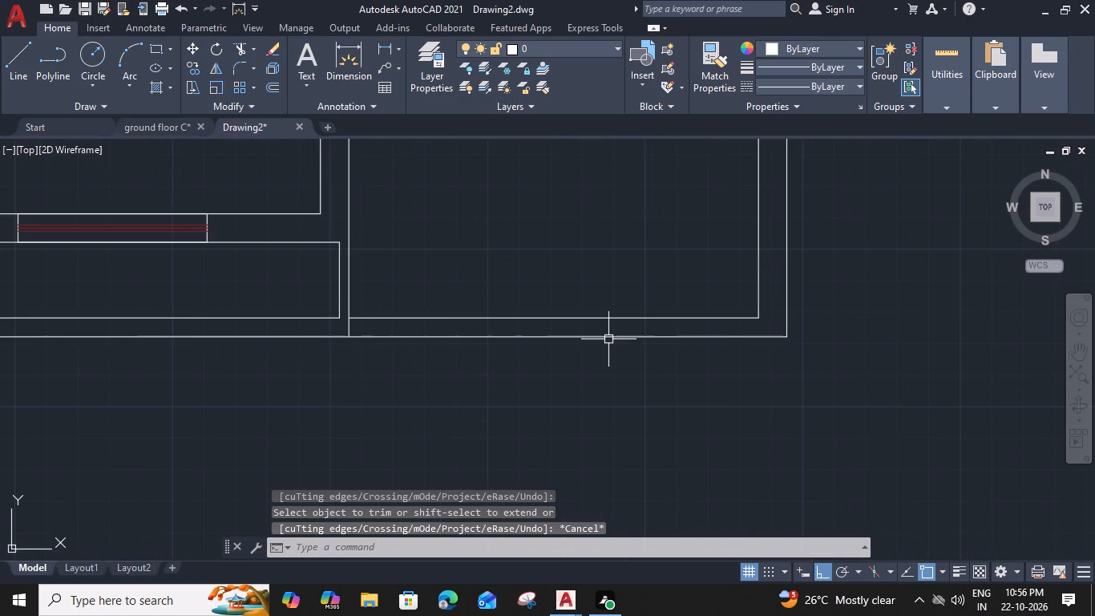
pyautogui.press('l')
pyautogui.press('space')
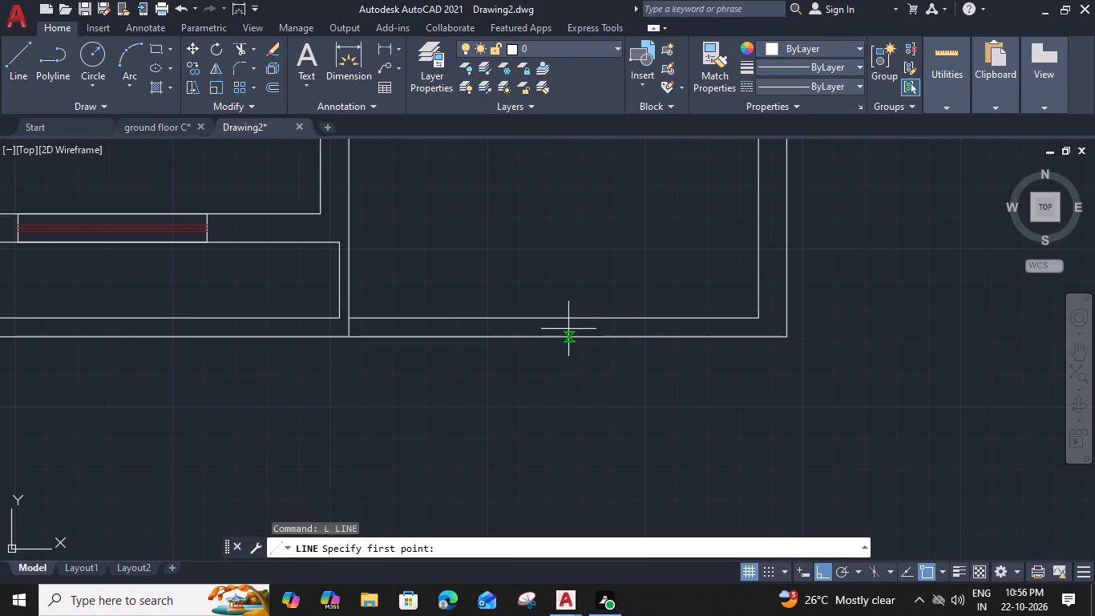
pyautogui.click(554, 316)
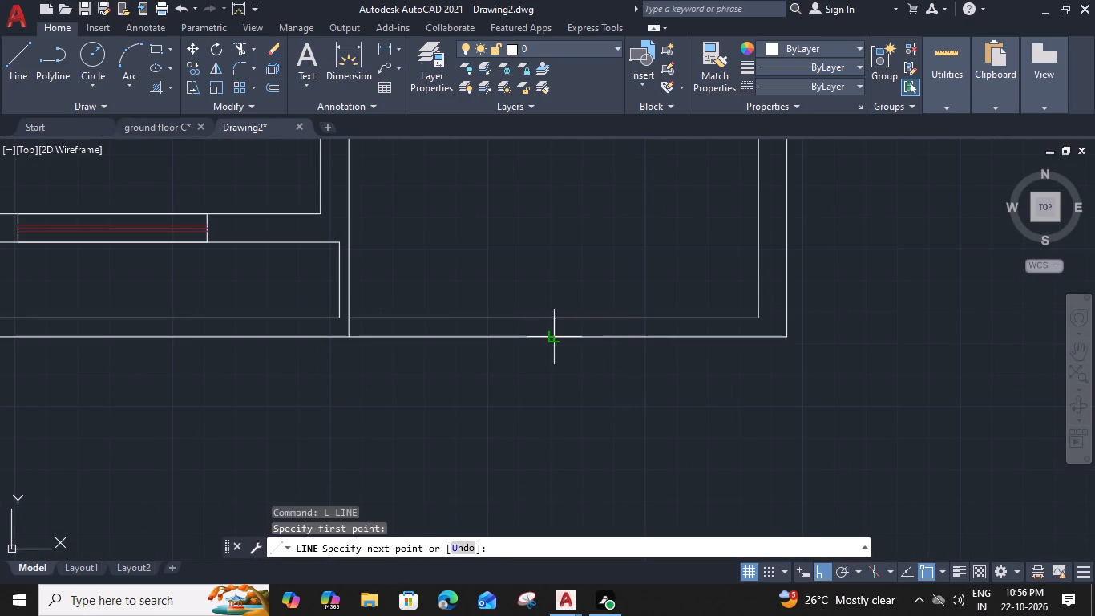
pyautogui.click(552, 340)
pyautogui.press('space')
# Offset the midpoint line across the bottom wall 3' to both sides.
pyautogui.click(552, 328)
pyautogui.write("O 3'")
pyautogui.press('space')
pyautogui.click(649, 330)
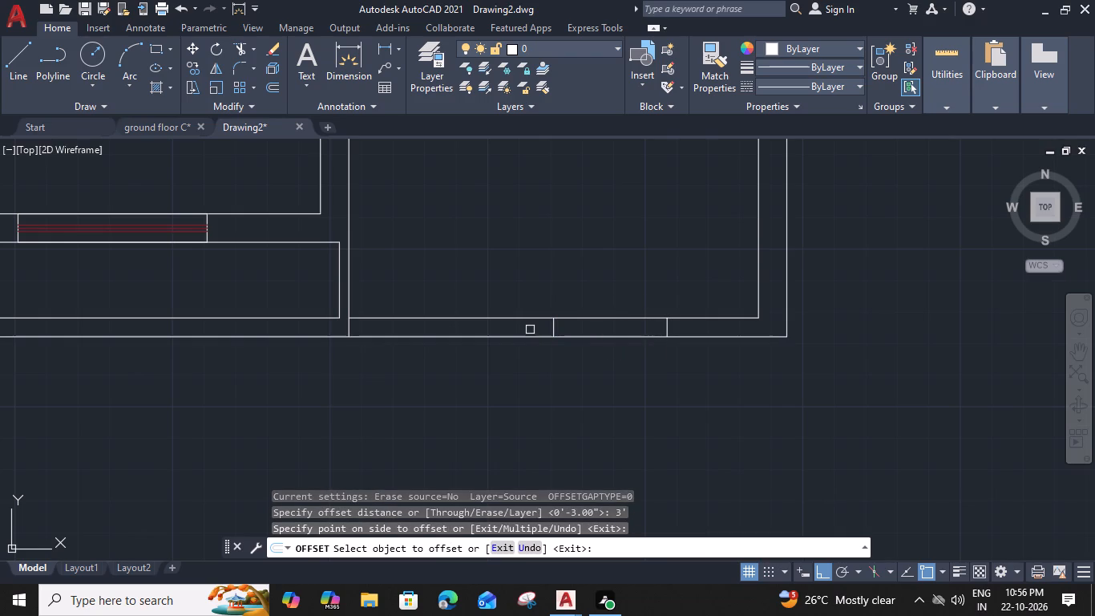
pyautogui.moveTo(557, 328); pyautogui.dragTo(534, 328)
pyautogui.click(435, 335)
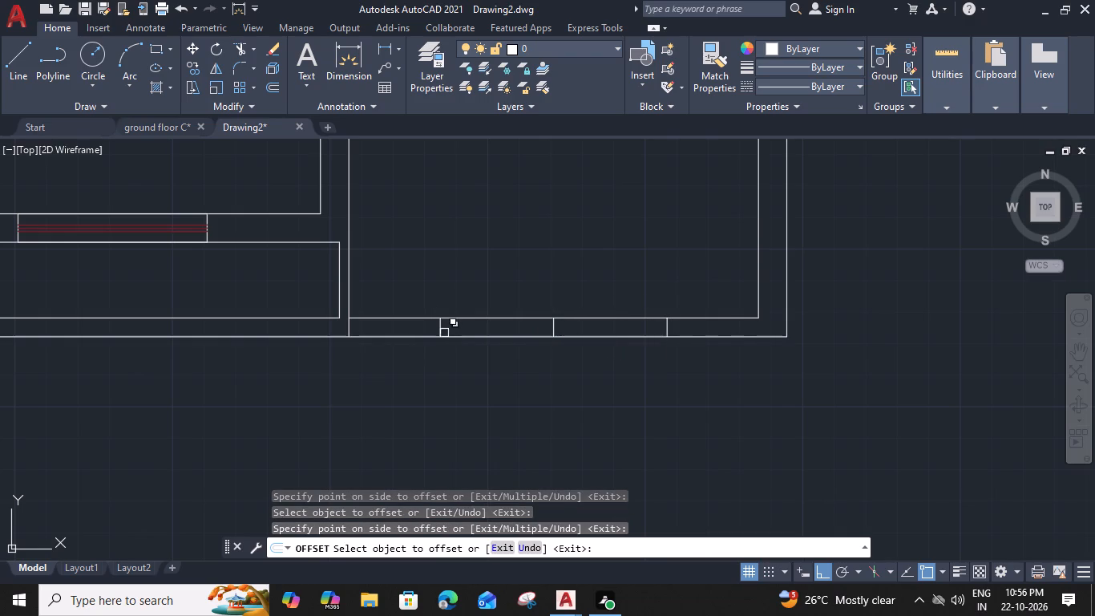
pyautogui.press('Escape')
# Offset the two outer lines across the bottom wall a further 1' outward on each side.
pyautogui.click(442, 327)
pyautogui.write("O 1'")
pyautogui.press('space')
pyautogui.click(386, 336)
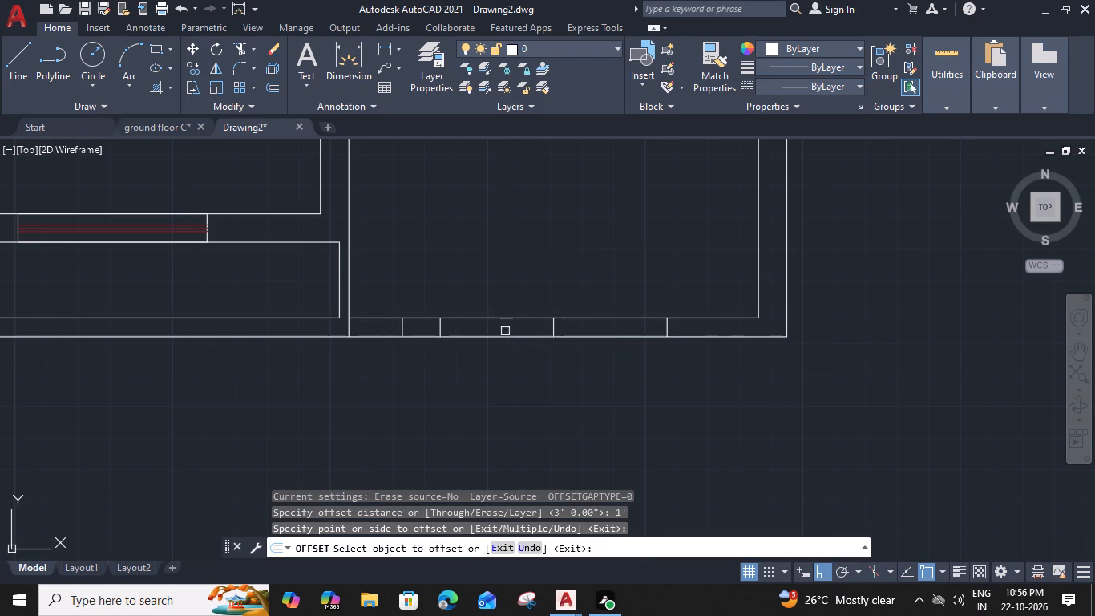
pyautogui.moveTo(668, 330); pyautogui.dragTo(677, 327)
pyautogui.click(706, 323)
pyautogui.press('Escape')
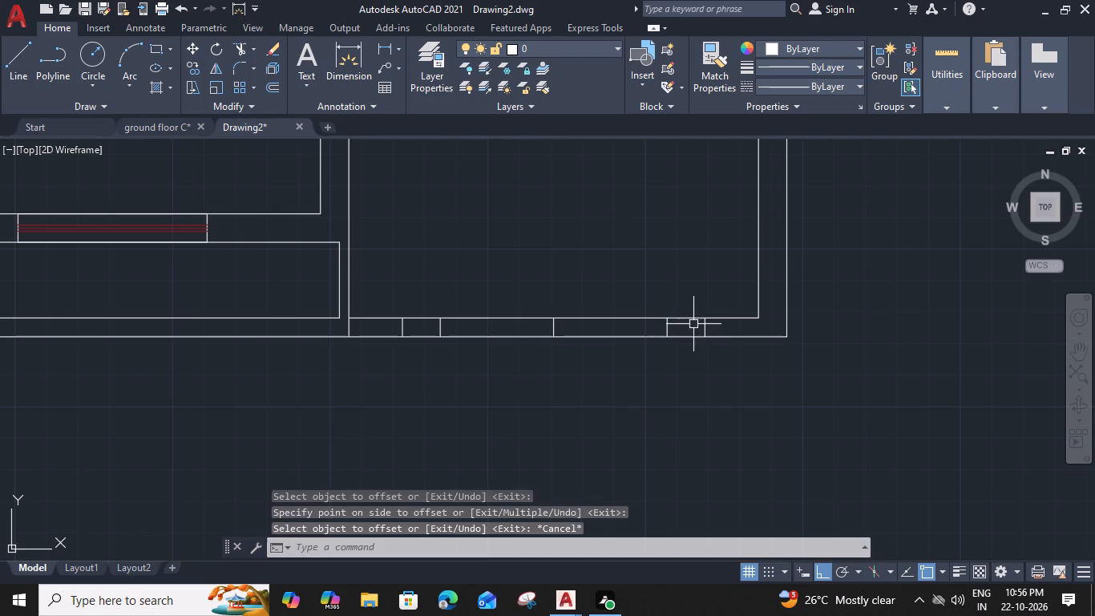
# Remove the middle line and the two 3' offset lines with Trim, leaving only the outermost pair across the bottom wall.
pyautogui.press('t')
pyautogui.press('r')
pyautogui.press('space')
pyautogui.click(681, 325)
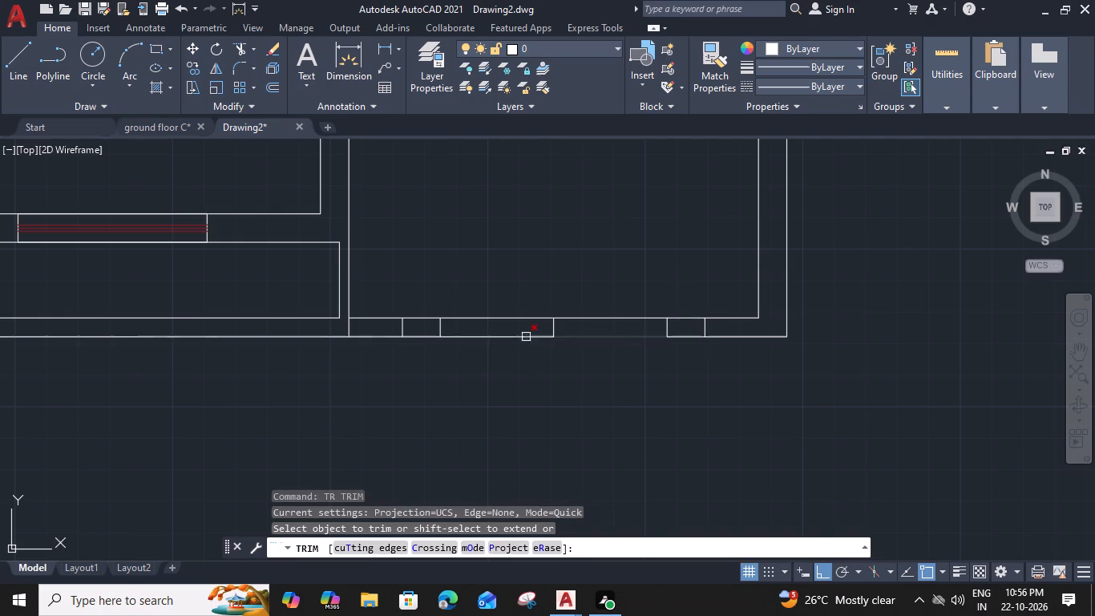
pyautogui.moveTo(667, 328); pyautogui.dragTo(630, 330)
pyautogui.click(554, 326)
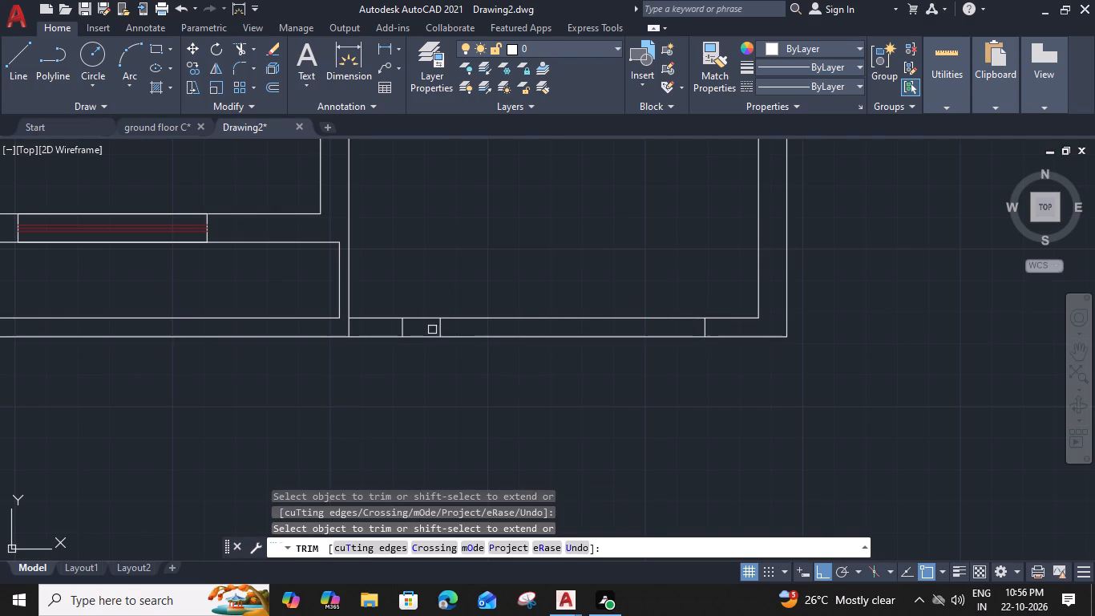
pyautogui.click(439, 327)
pyautogui.press('Escape')
# Draw a line along the middle of the bottom wall between the two lines bounding the gate opening.
pyautogui.write('L')
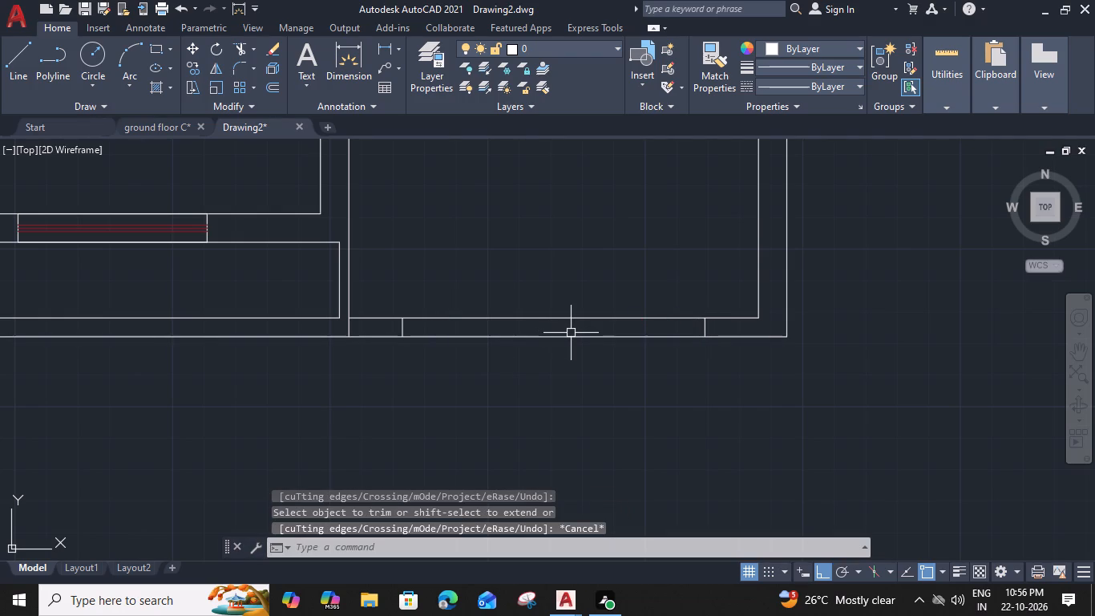
pyautogui.press('space')
pyautogui.click(401, 330)
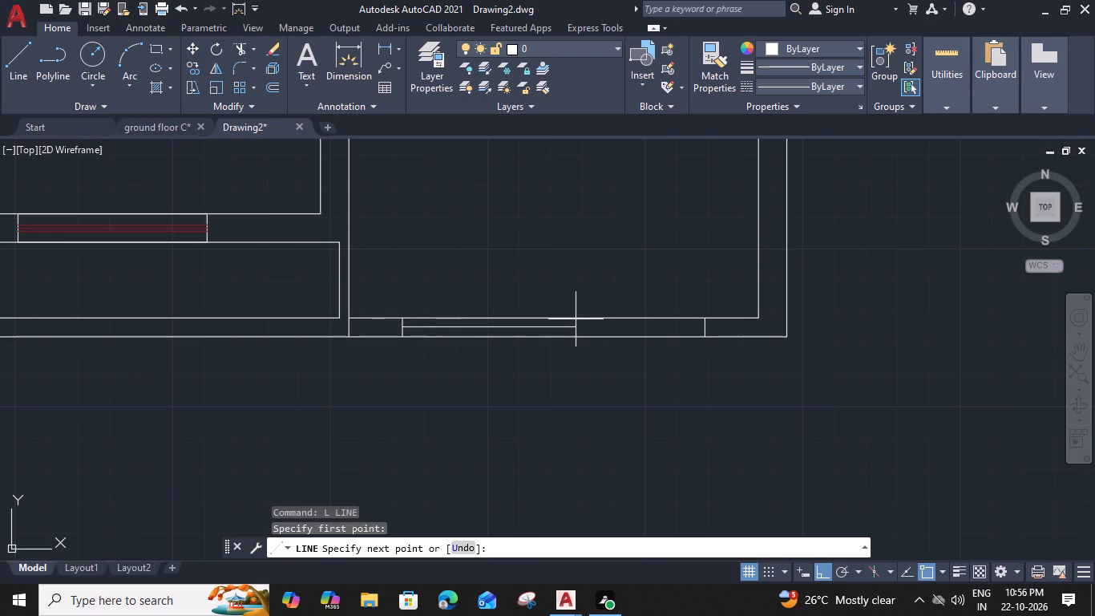
pyautogui.click(706, 329)
pyautogui.press('space')
# Offset the gate opening's centre line 2" to both sides within the wall thickness.
pyautogui.scroll(1, 551, 326)
pyautogui.click(569, 326)
pyautogui.press('o')
pyautogui.press('space')
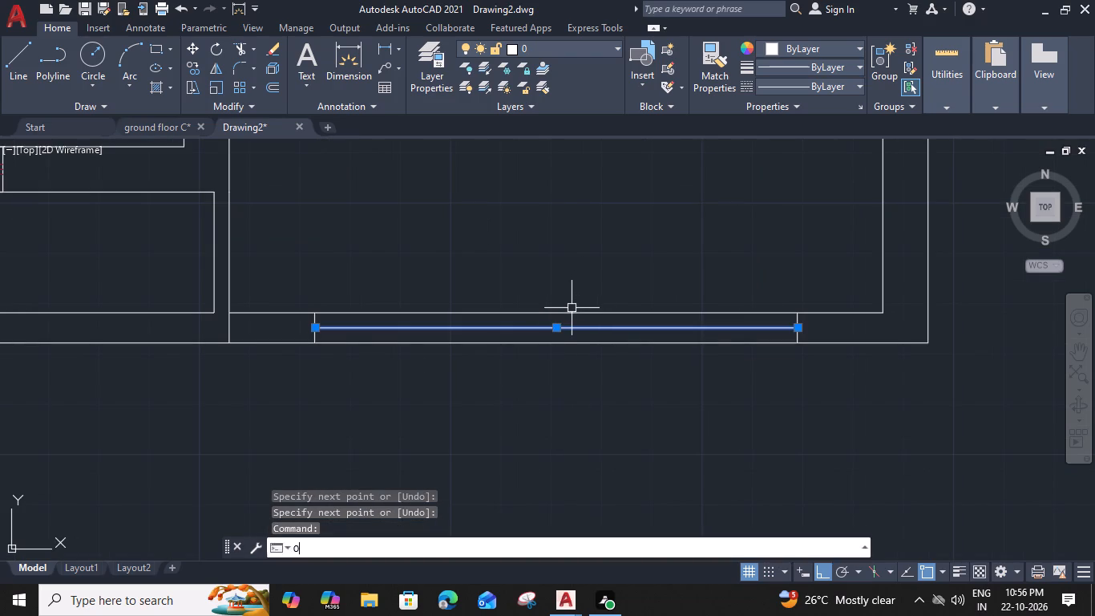
pyautogui.press('2')
pyautogui.hotkey('shift', '"')
pyautogui.press('Return')
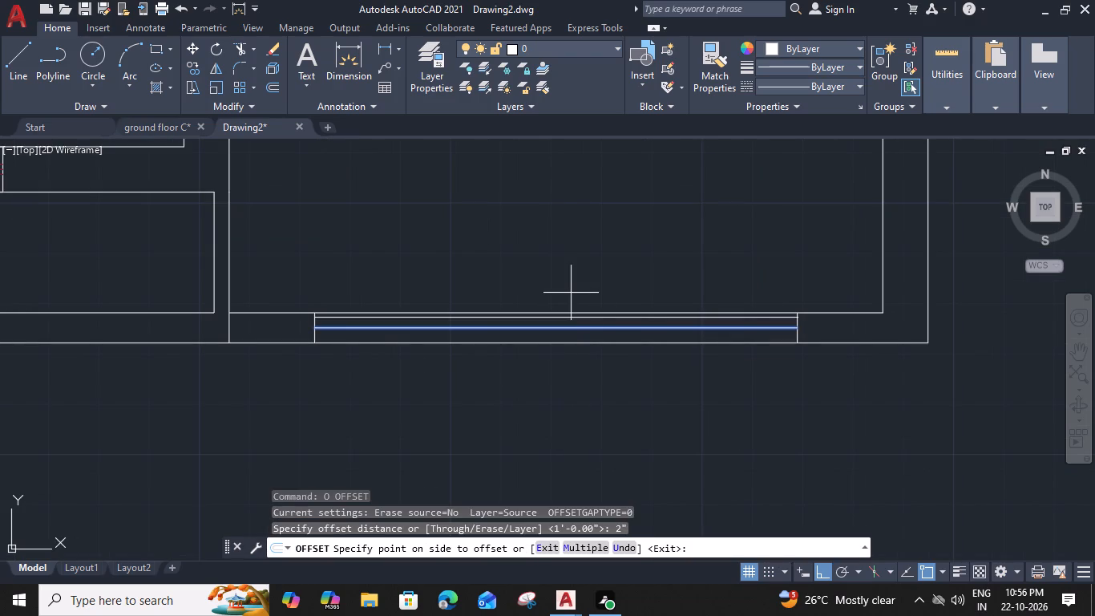
pyautogui.click(571, 293)
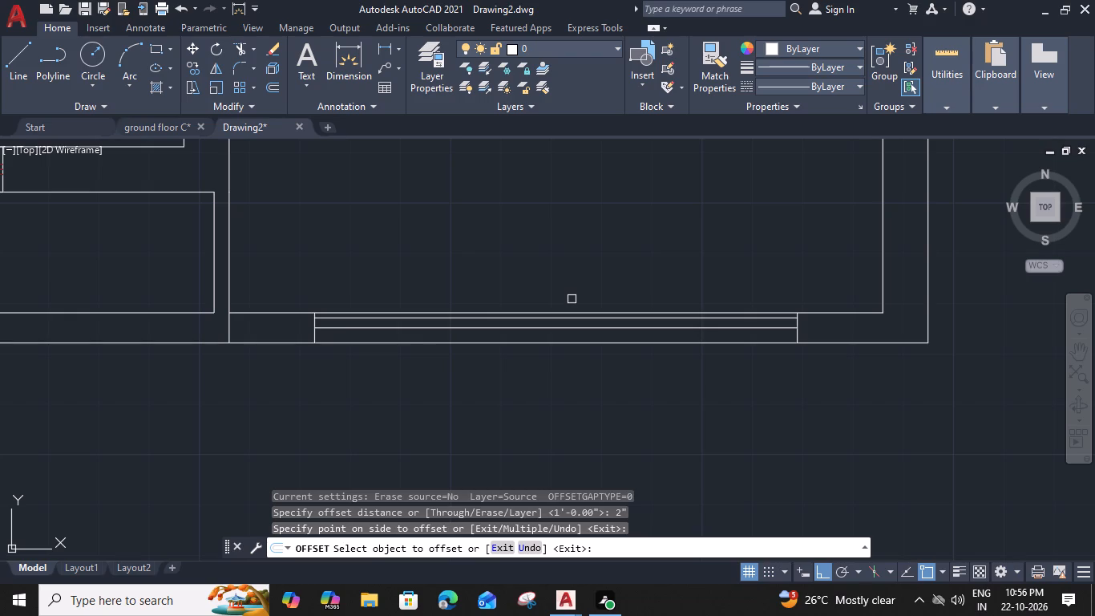
pyautogui.press('Escape')
pyautogui.click(574, 327)
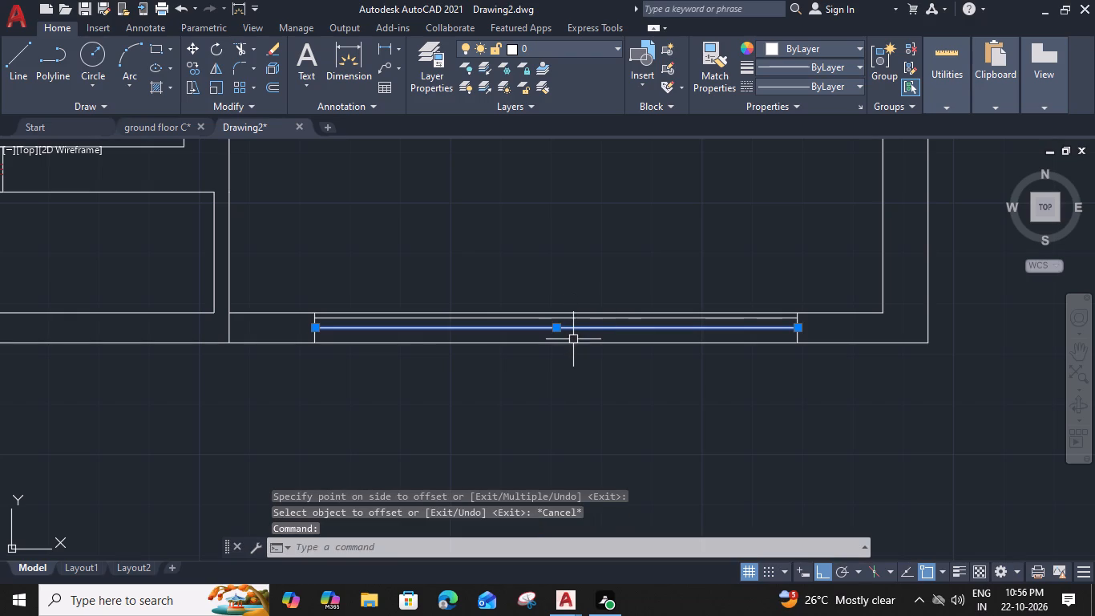
pyautogui.press('o')
pyautogui.press('space')
pyautogui.press('2')
pyautogui.hotkey('shift', '"')
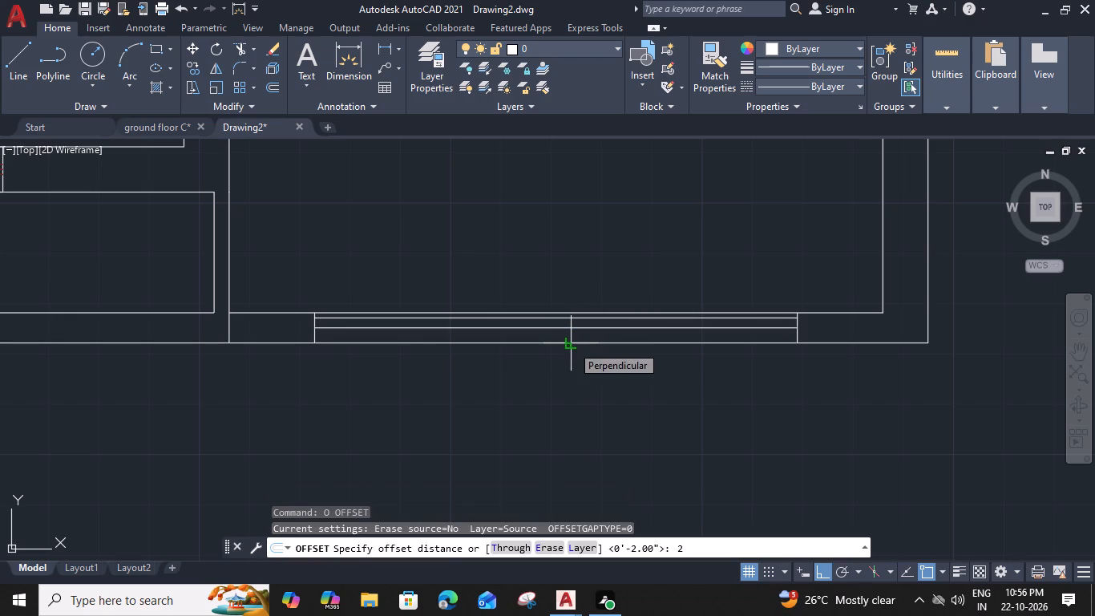
pyautogui.press('Return')
pyautogui.click(572, 358)
pyautogui.press('Escape')
# Draw two short cross lines at the gate's midpoint, from the centre line to the upper and lower offset lines.
pyautogui.scroll(2, 585, 322)
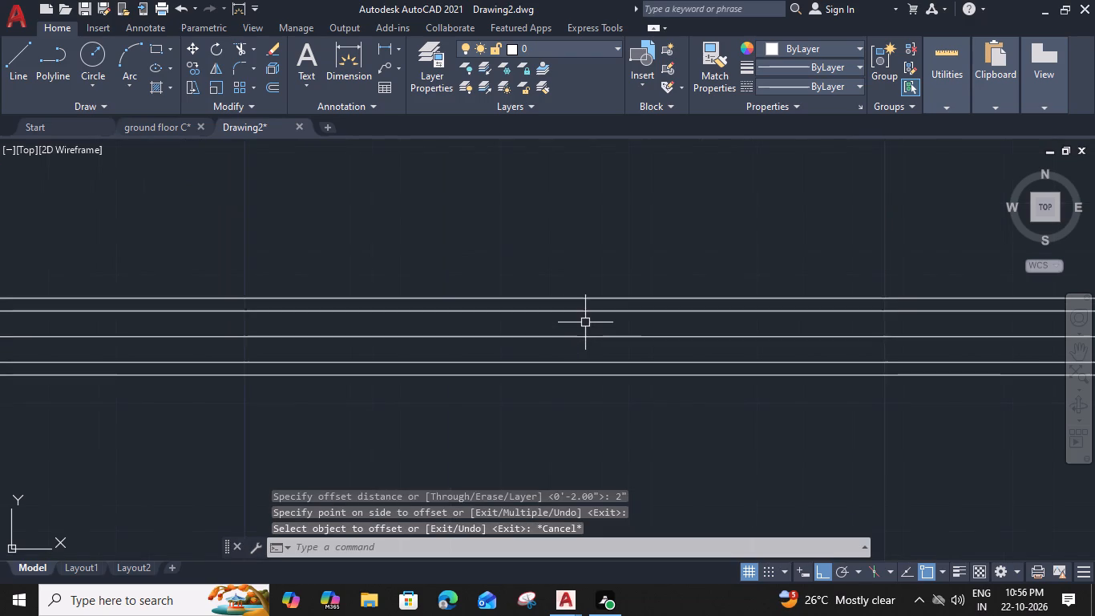
pyautogui.scroll(-1, 563, 320)
pyautogui.write('L')
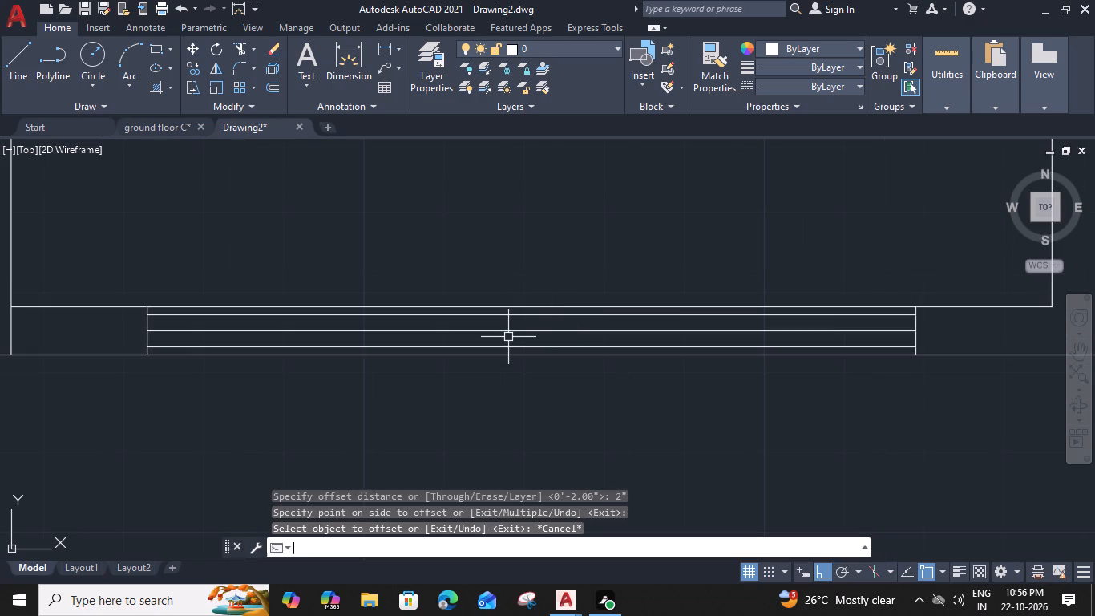
pyautogui.press('space')
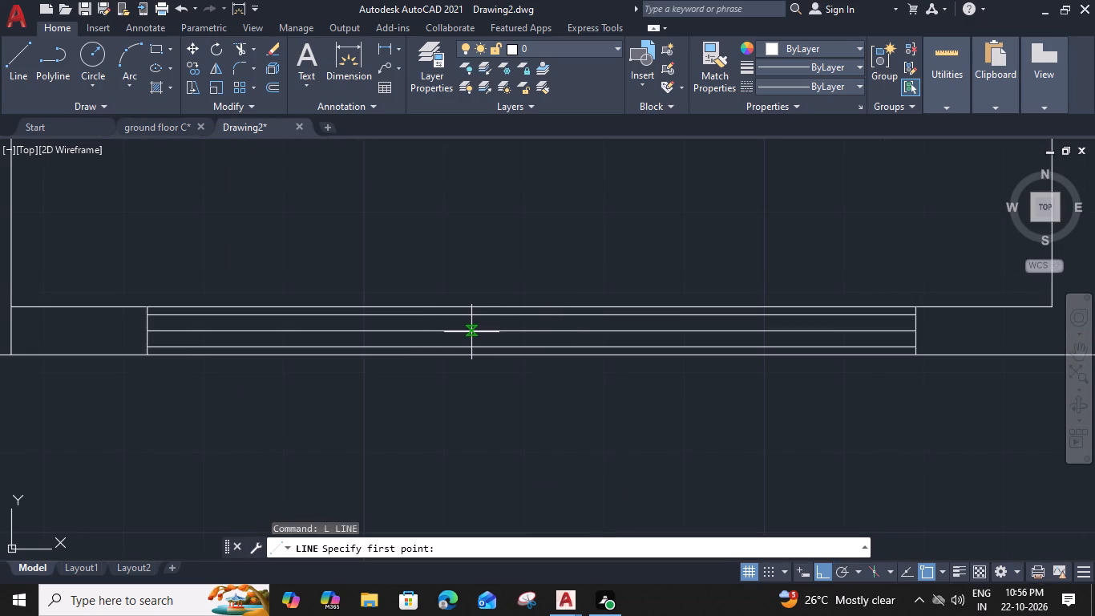
pyautogui.moveTo(478, 332); pyautogui.dragTo(572, 323, button='middle')
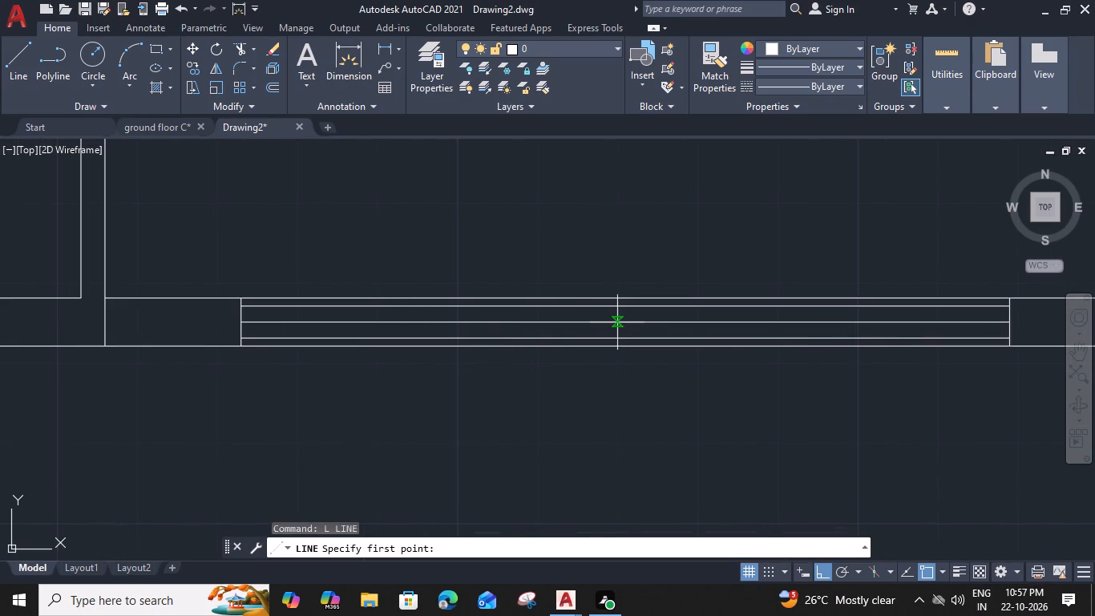
pyautogui.click(628, 322)
pyautogui.click(625, 308)
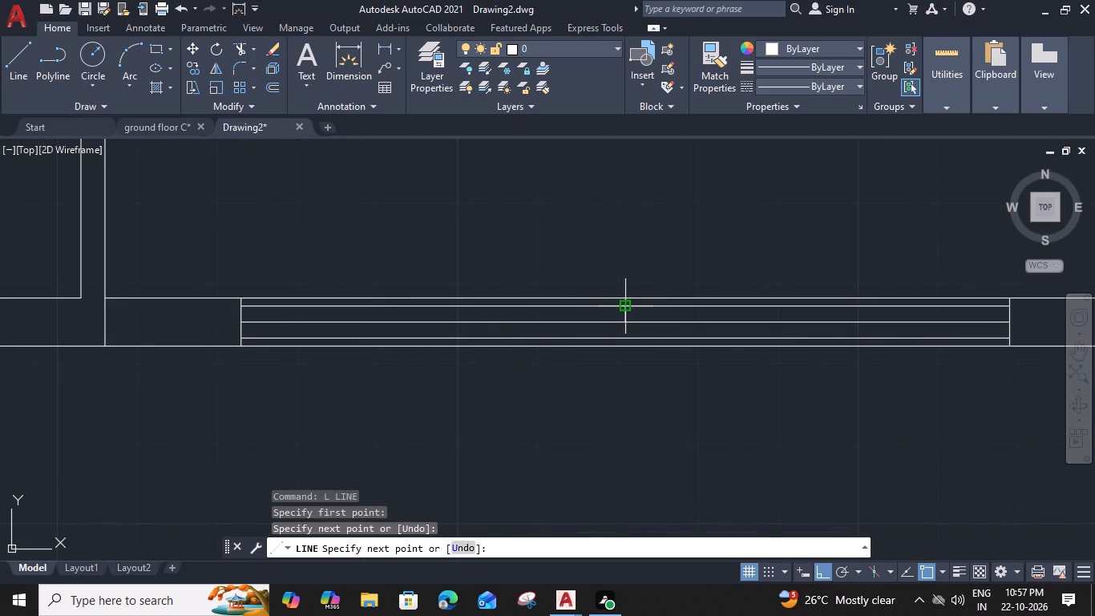
pyautogui.press('space')
pyautogui.write('L')
pyautogui.press('space')
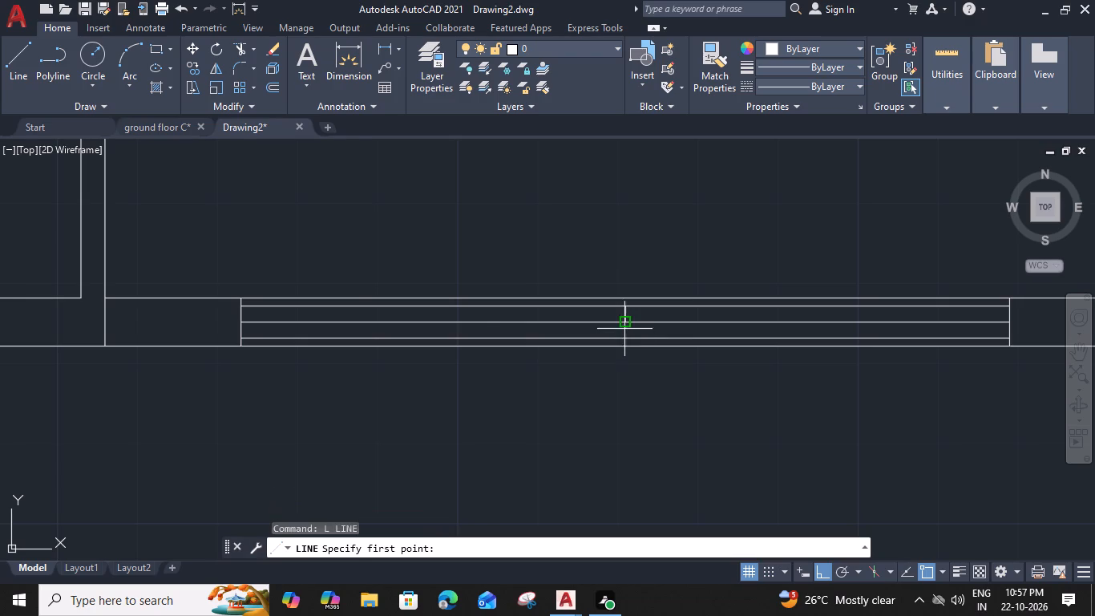
pyautogui.scroll(1, 624, 329)
pyautogui.click(623, 320)
pyautogui.click(624, 345)
pyautogui.press('space')
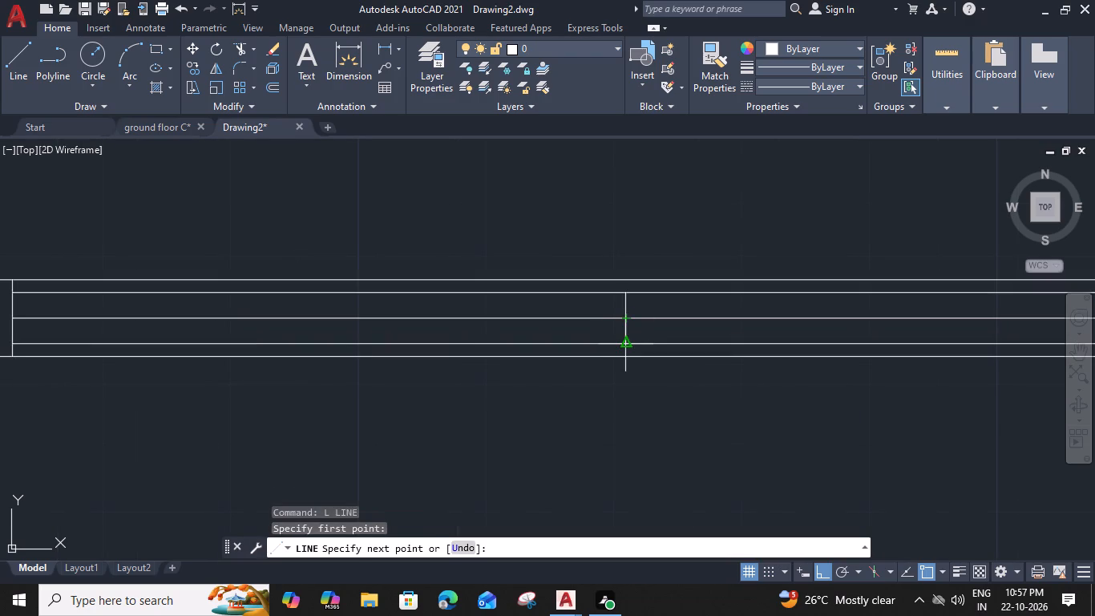
# Offset the lower short cross line 9" to the right and the upper one 9" to the left.
pyautogui.click(624, 327)
pyautogui.write('O 9"')
pyautogui.press('Return')
pyautogui.click(709, 334)
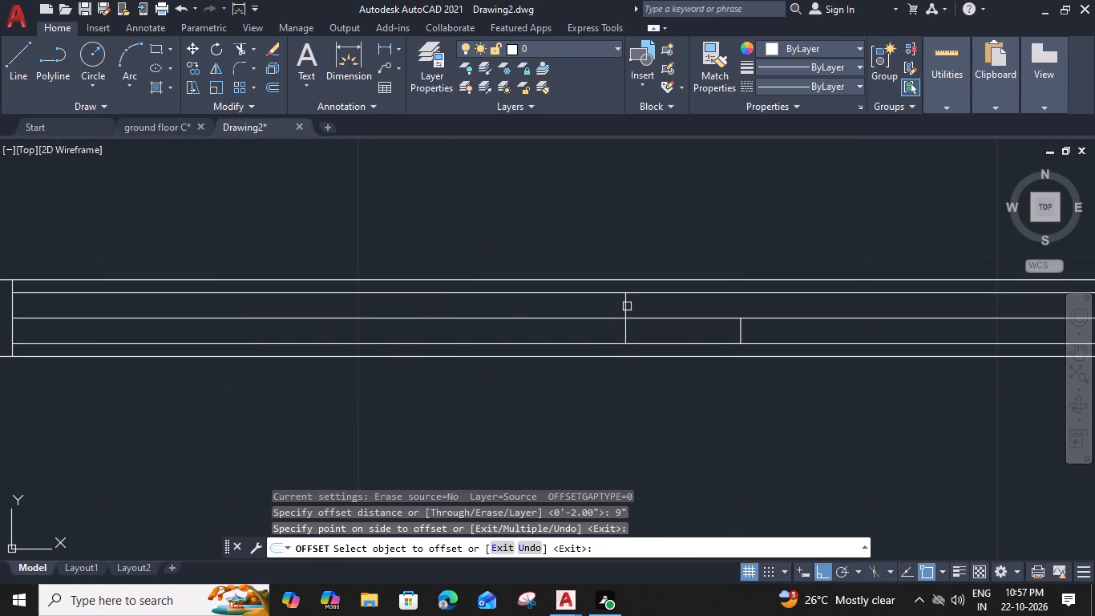
pyautogui.moveTo(628, 306); pyautogui.dragTo(618, 306)
pyautogui.click(424, 320)
pyautogui.press('Escape')
# Delete the two original short cross lines at the gate's midpoint.
pyautogui.click(619, 330)
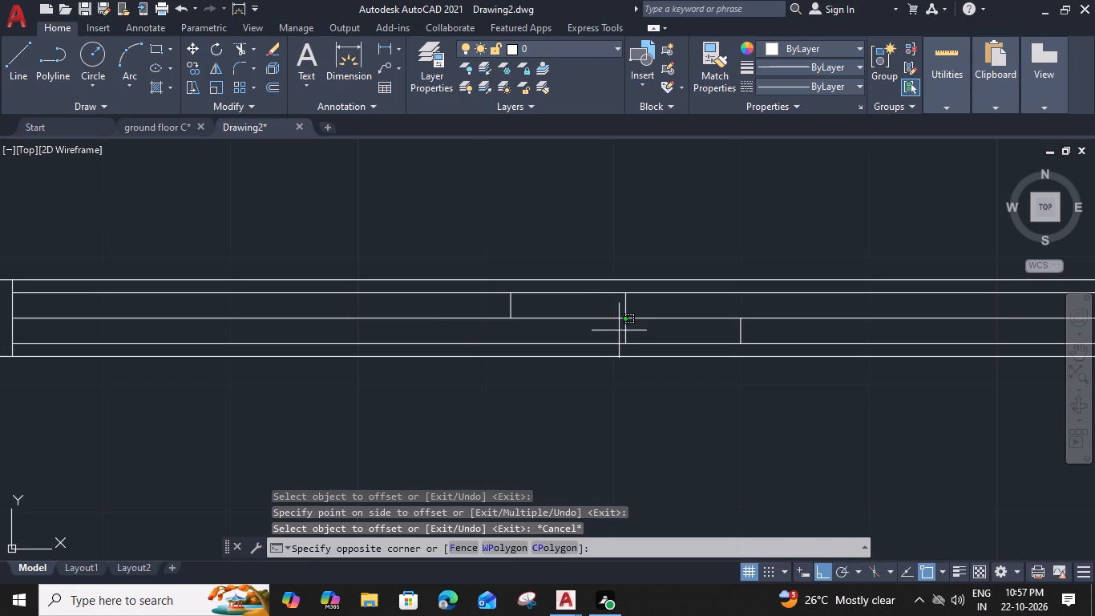
pyautogui.click(634, 335)
pyautogui.click(638, 328)
pyautogui.click(607, 326)
pyautogui.press('Delete')
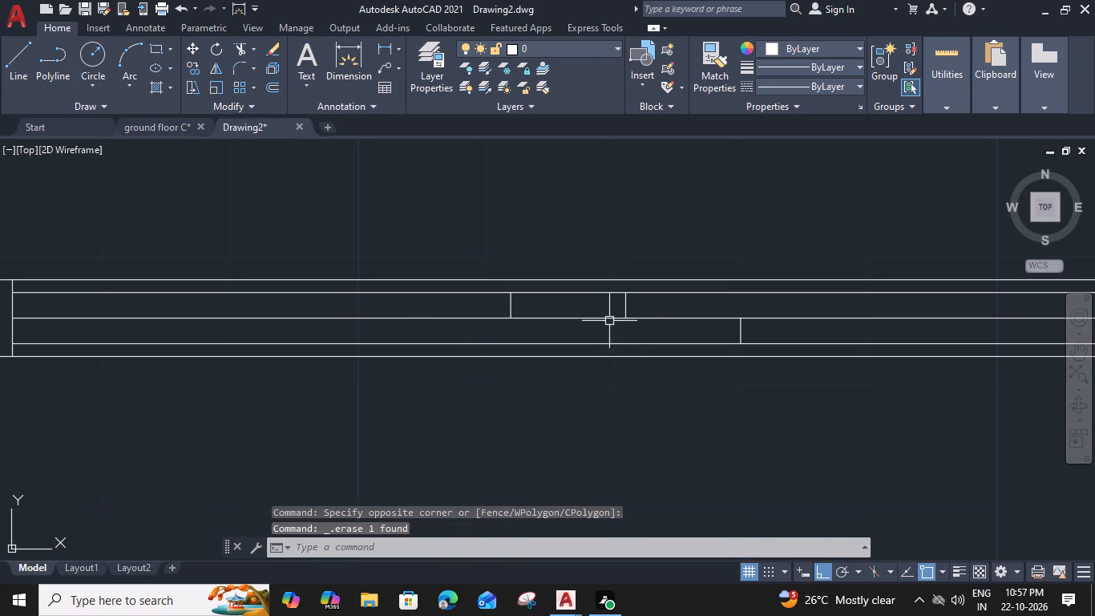
pyautogui.click(626, 306)
pyautogui.press('Delete')
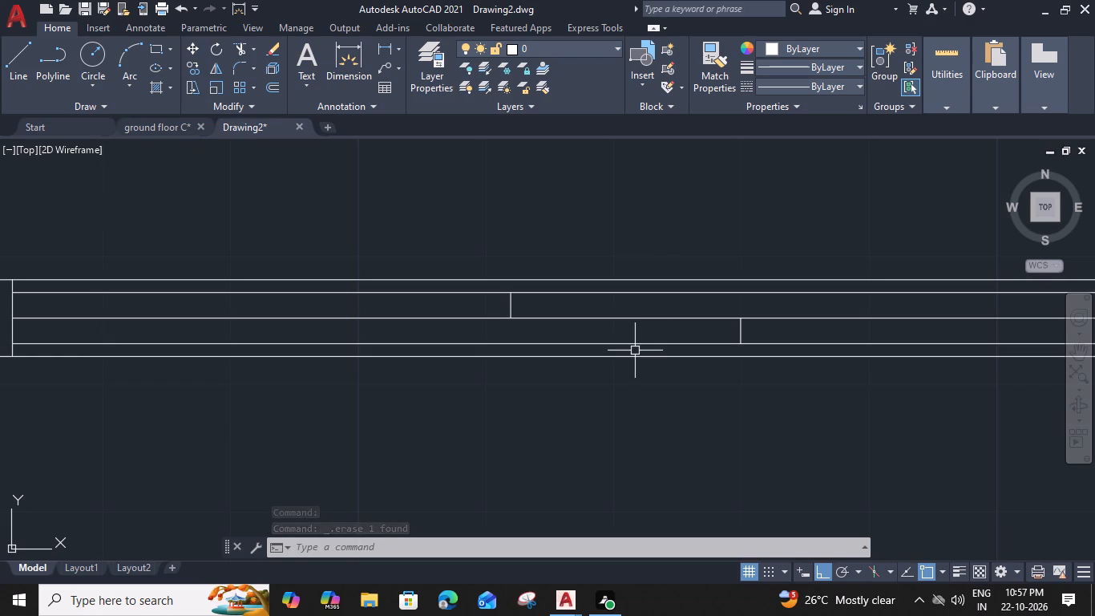
# Trim the lower gate line beyond the right cross line and the upper gate line beyond the left one, forming overlapping panels.
pyautogui.scroll(-1, 637, 334)
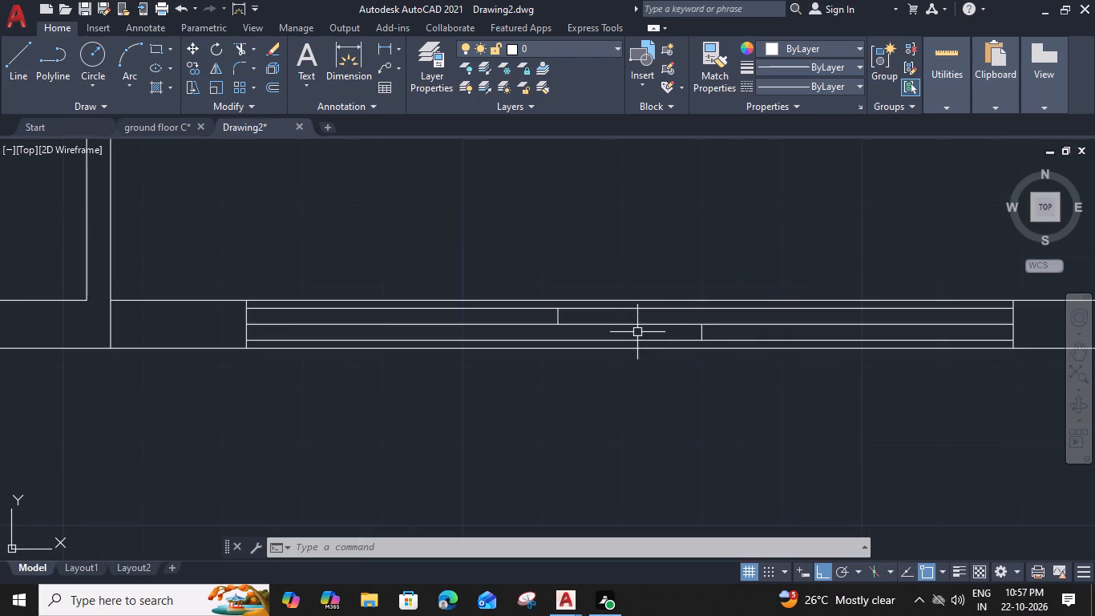
pyautogui.moveTo(816, 332); pyautogui.dragTo(770, 331, button='middle')
pyautogui.write('TR')
pyautogui.press('space')
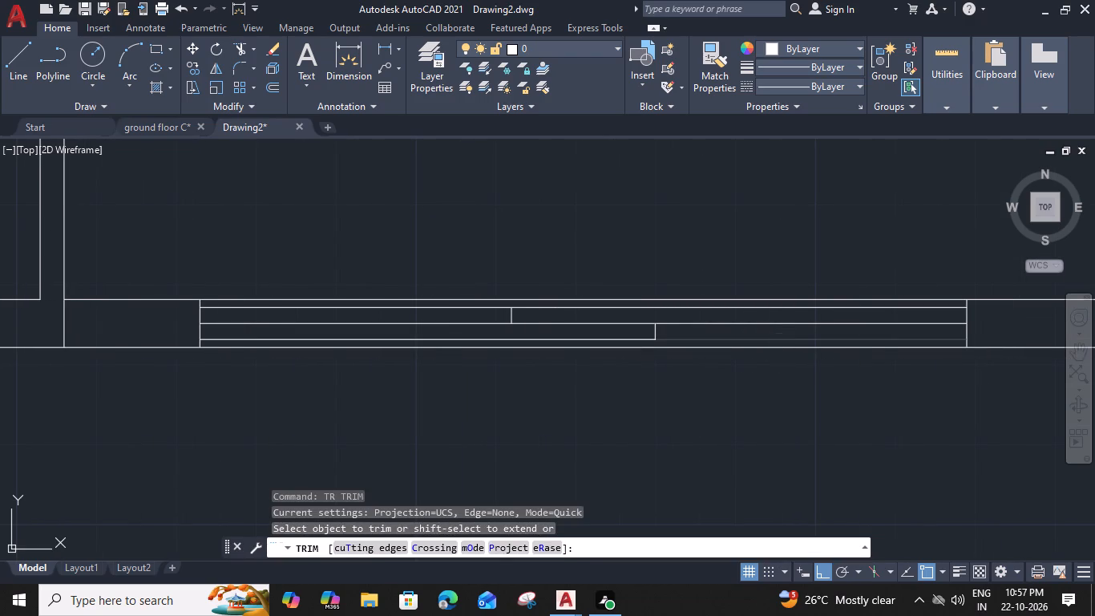
pyautogui.click(778, 338)
pyautogui.click(446, 310)
pyautogui.press('Escape')
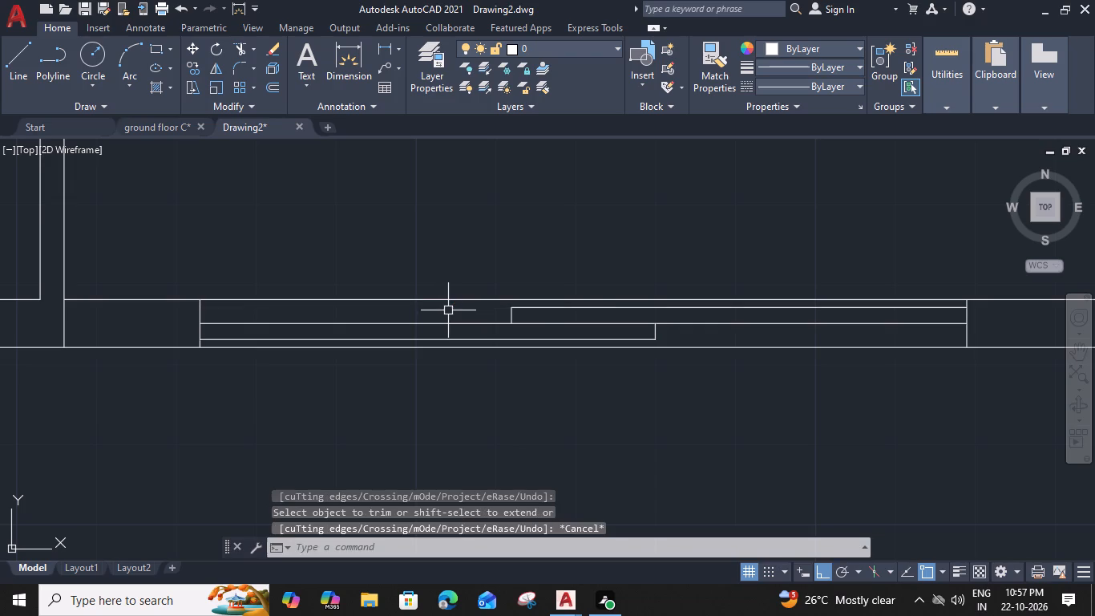
# Group the five lines that make up the sliding gate panels.
pyautogui.scroll(1, 632, 307)
pyautogui.click(666, 302)
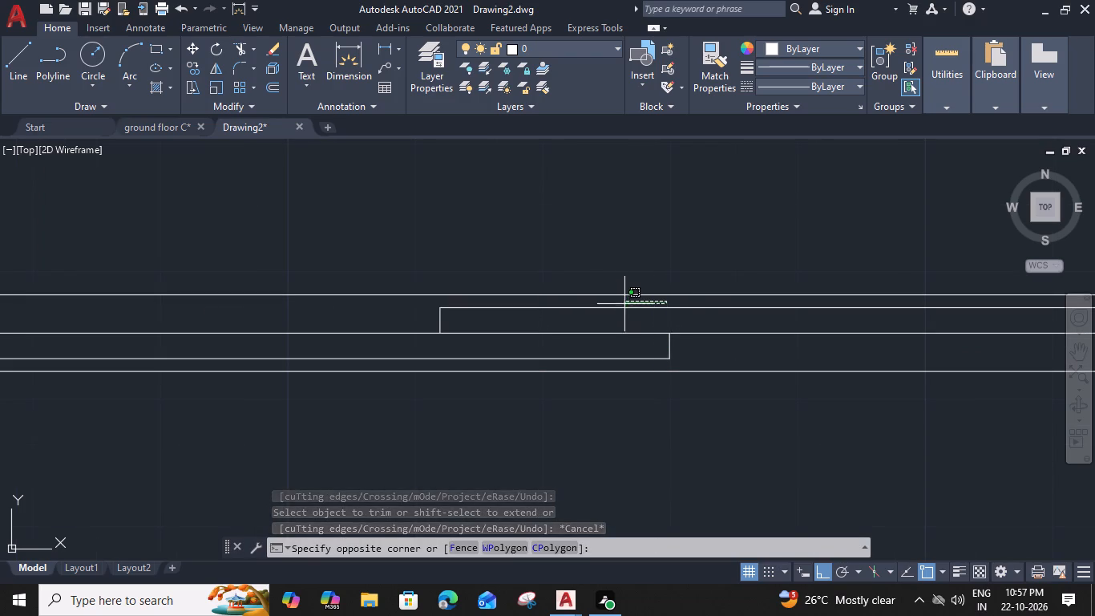
pyautogui.click(624, 304)
pyautogui.click(700, 302)
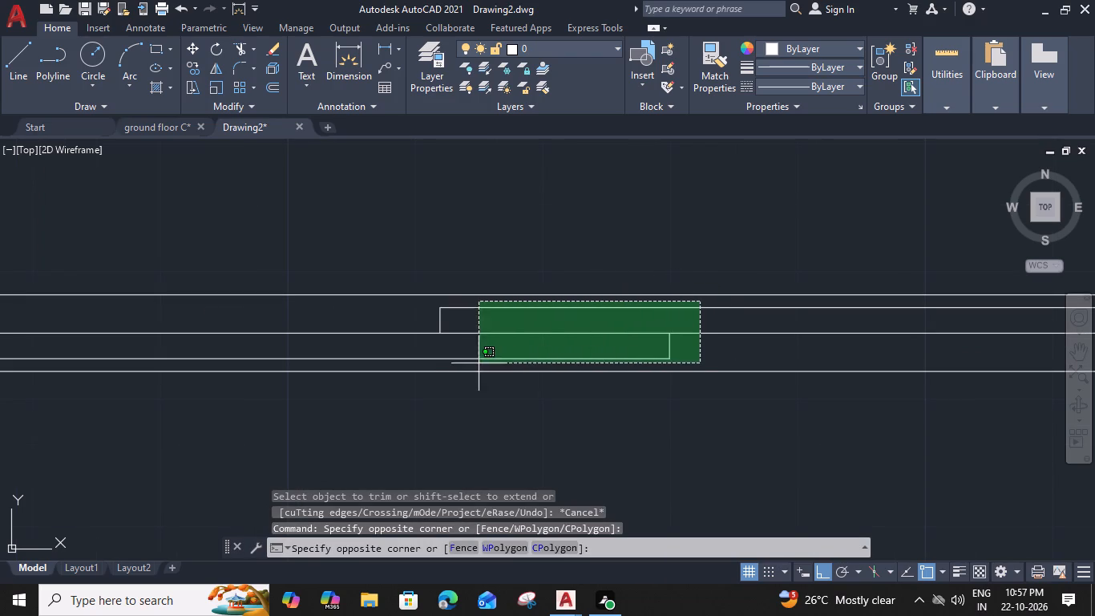
pyautogui.click(415, 367)
pyautogui.write('G')
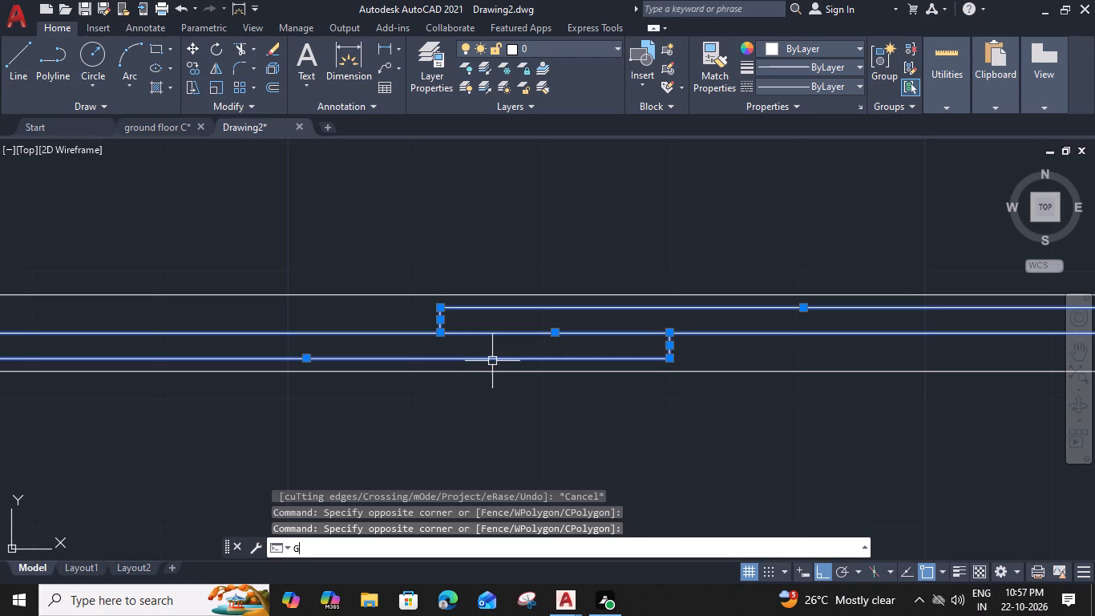
pyautogui.press('space')
# Set the sliding gate group's colour to dark red 153,27,30.
pyautogui.click(688, 302)
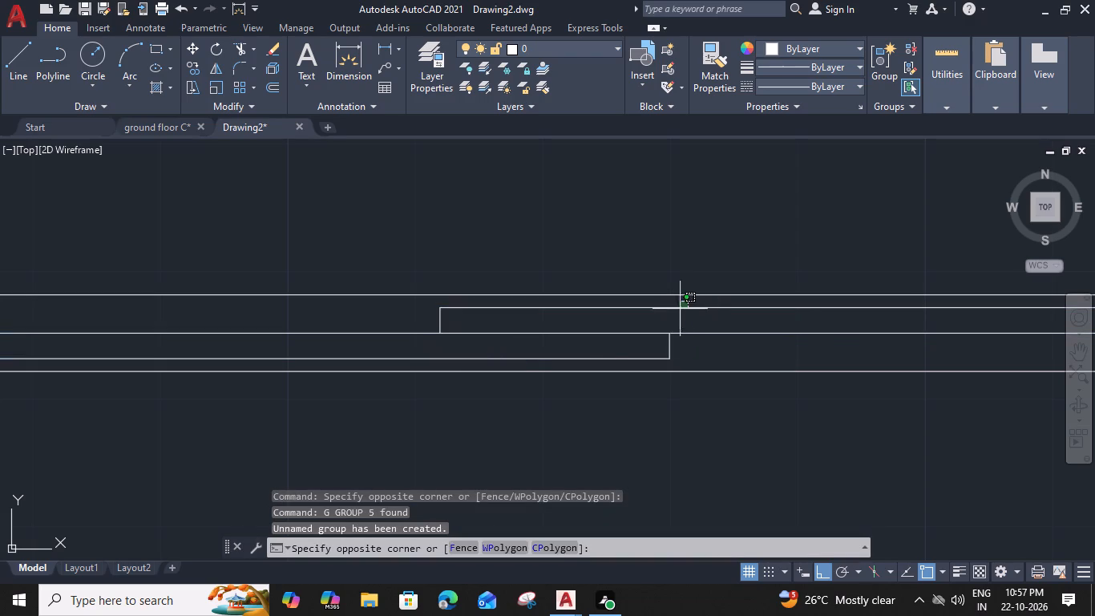
pyautogui.click(428, 364)
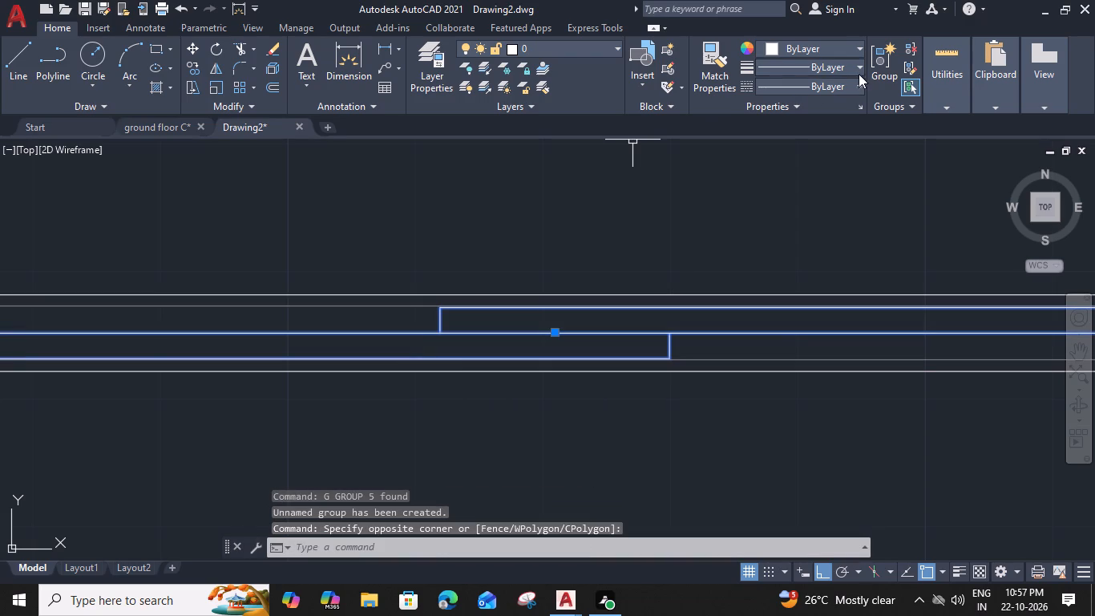
pyautogui.click(859, 52)
pyautogui.click(817, 115)
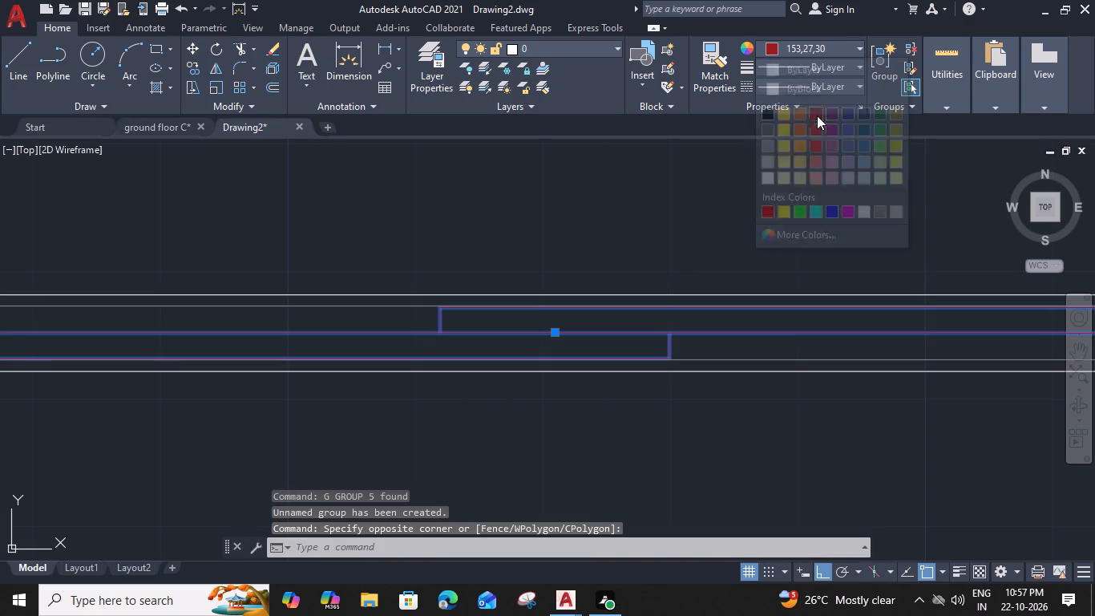
pyautogui.press('Escape')
# Add a multiline text label reading BEDROOM, 10'-0"X11'-0" at 8" text height in the plan's top-left room.
pyautogui.scroll(-2, 730, 274)
pyautogui.scroll(-1, 767, 342)
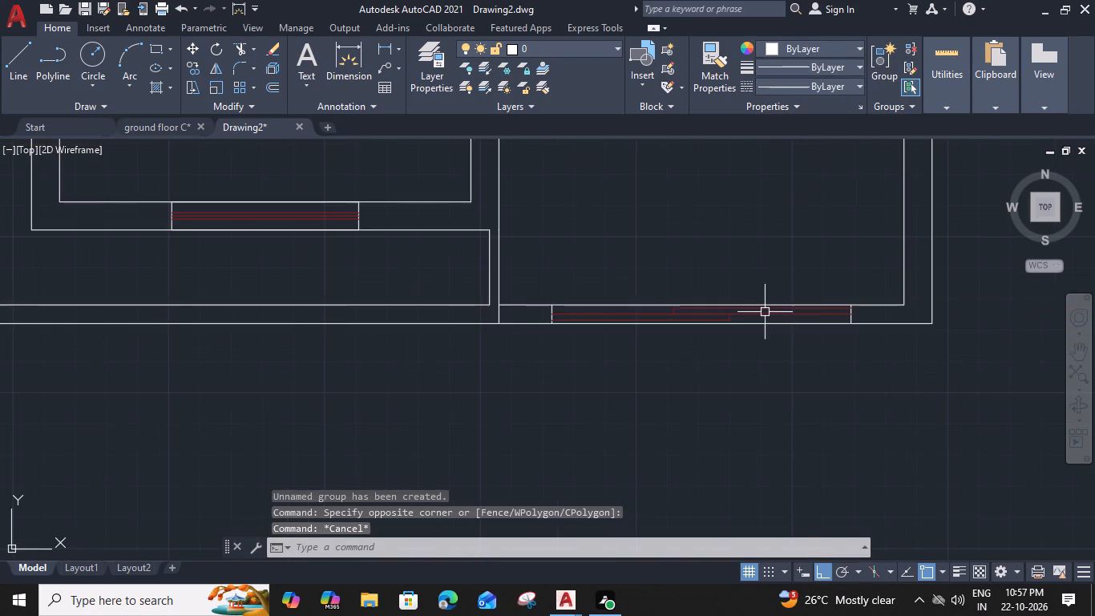
pyautogui.moveTo(756, 269); pyautogui.dragTo(695, 415, button='middle')
pyautogui.scroll(-1, 715, 305)
pyautogui.moveTo(693, 302); pyautogui.dragTo(634, 432, button='middle')
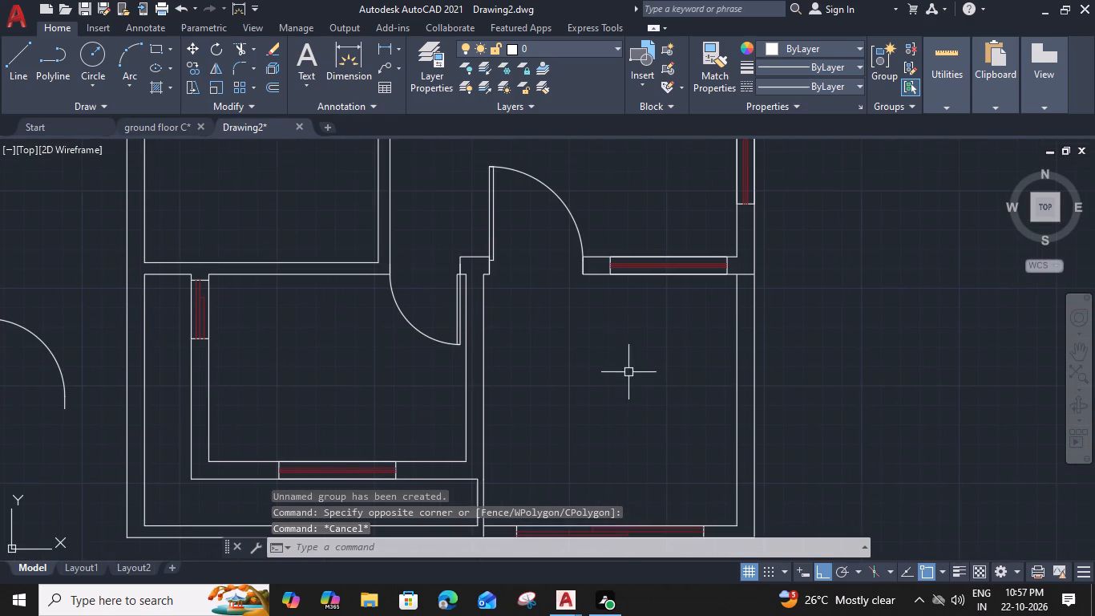
pyautogui.moveTo(574, 288); pyautogui.dragTo(576, 387, button='middle')
pyautogui.scroll(-2, 481, 278)
pyautogui.moveTo(475, 289); pyautogui.dragTo(539, 355, button='middle')
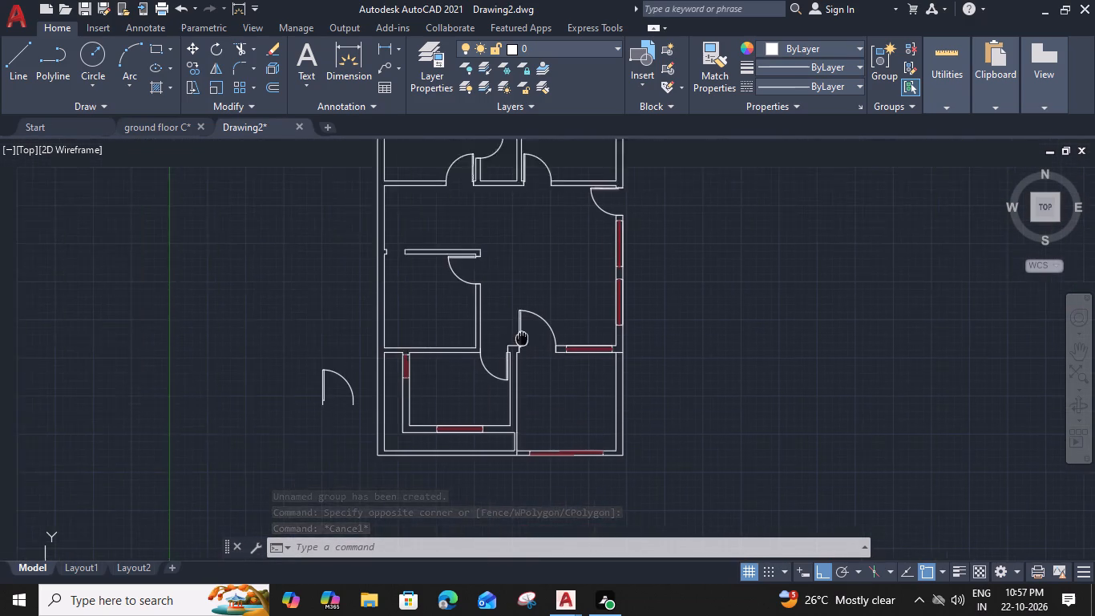
pyautogui.moveTo(539, 355); pyautogui.dragTo(642, 452, button='middle')
pyautogui.write('MT')
pyautogui.press('space')
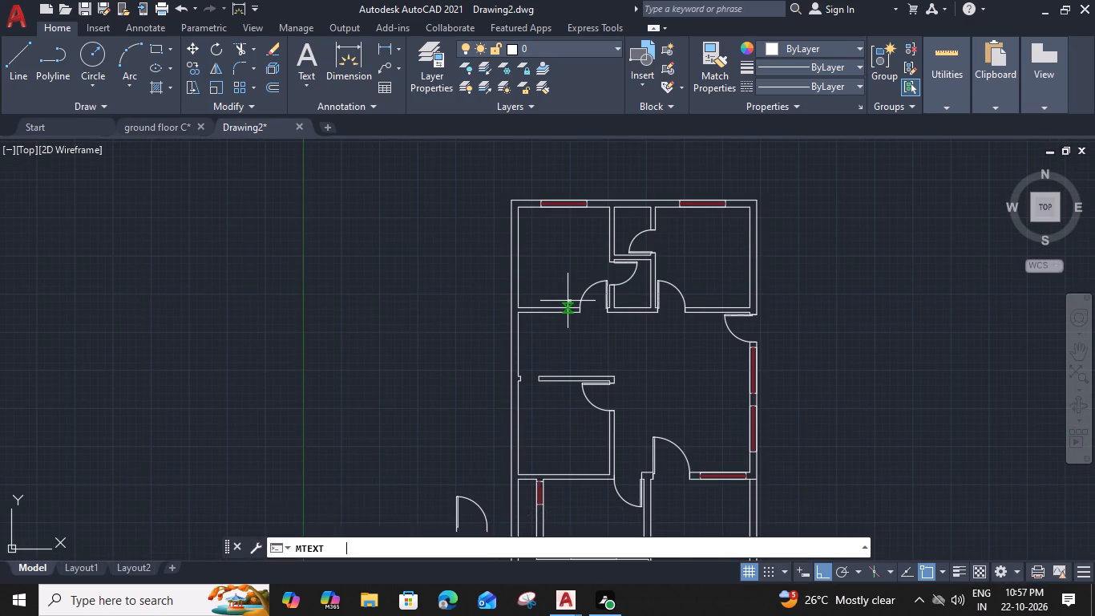
pyautogui.scroll(2, 551, 259)
pyautogui.click(510, 268)
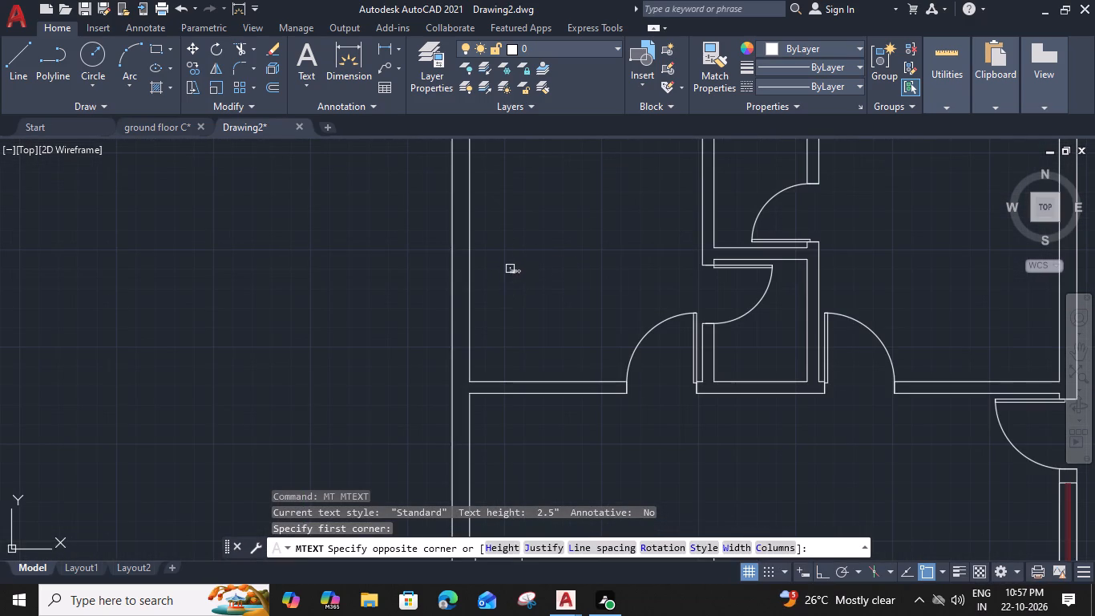
pyautogui.click(636, 294)
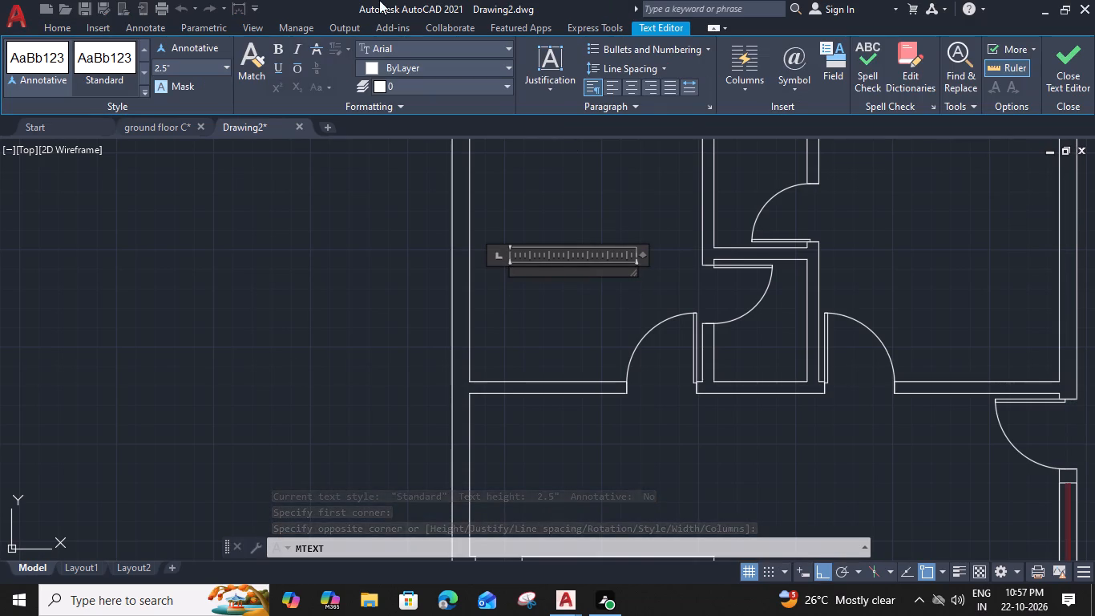
pyautogui.moveTo(176, 67); pyautogui.dragTo(131, 63)
pyautogui.press('8')
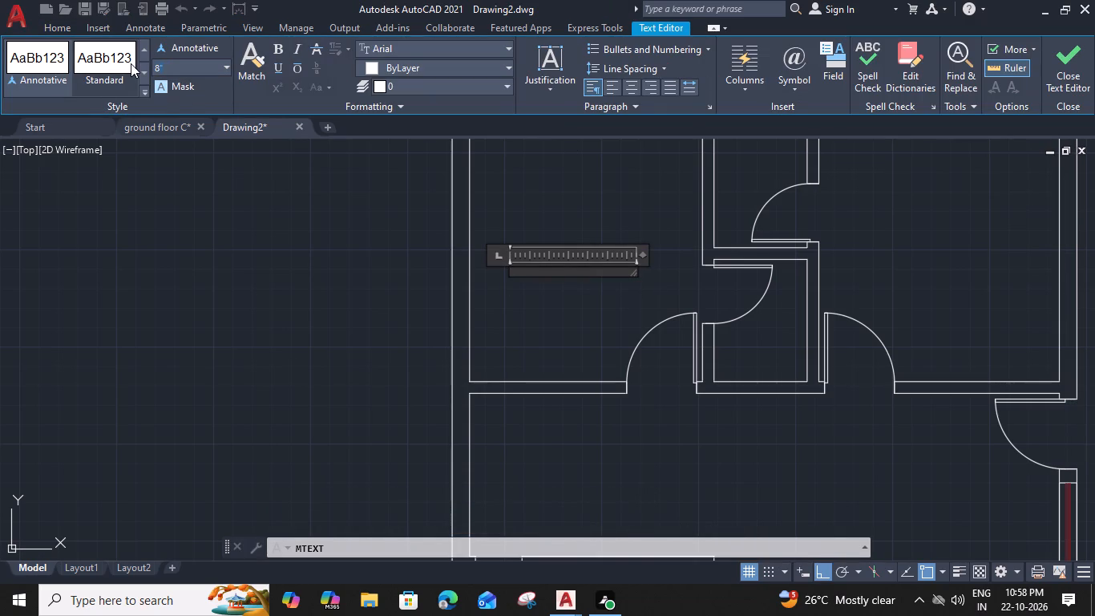
pyautogui.hotkey('shift', '"')
pyautogui.press('Return')
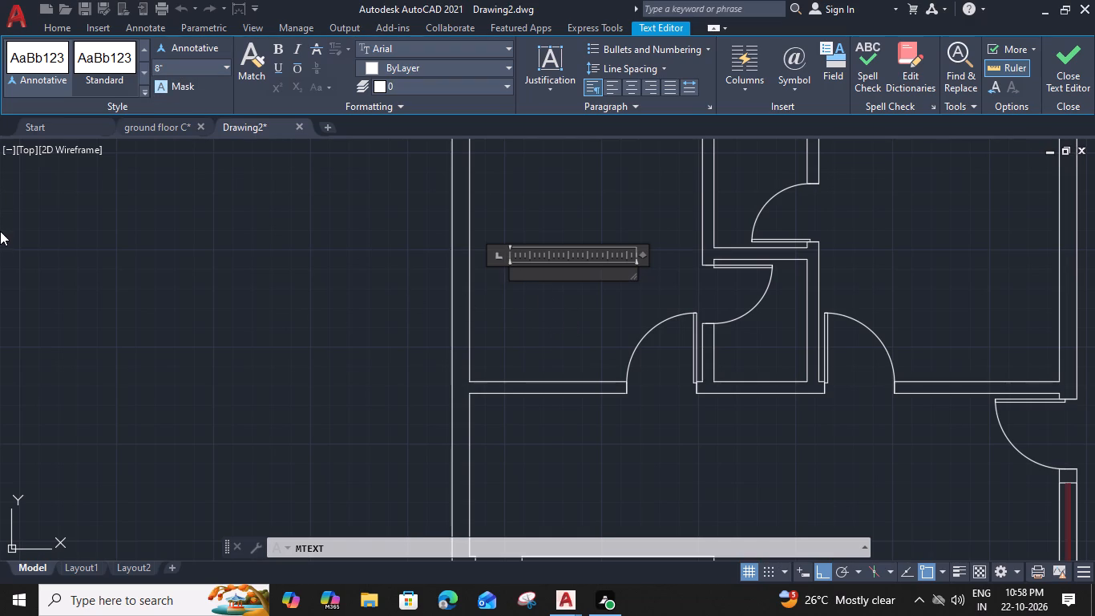
pyautogui.write('BEDR')
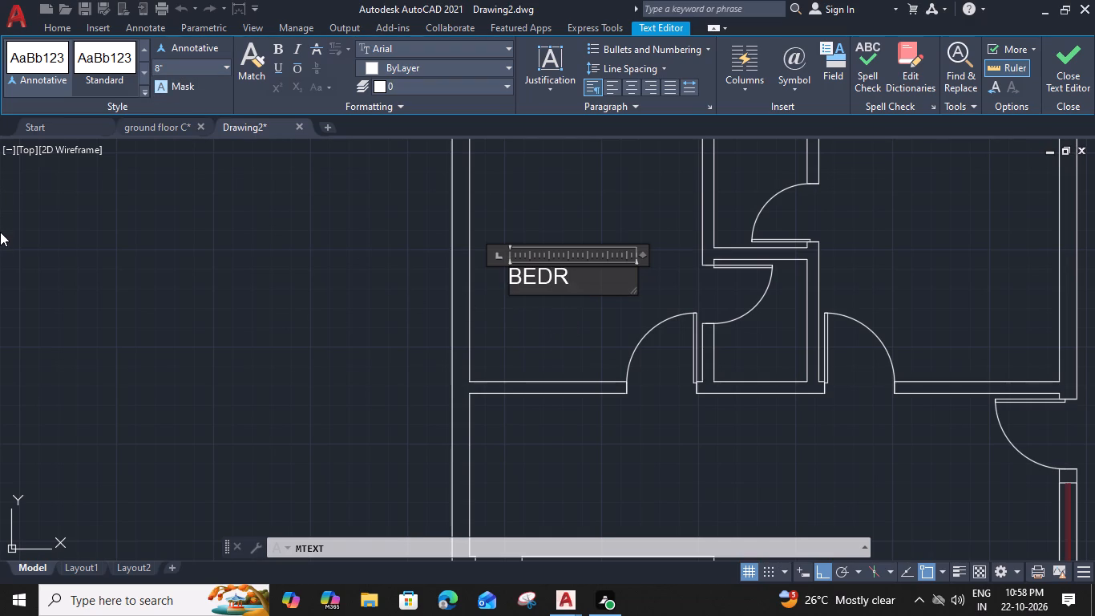
pyautogui.write('OO')
pyautogui.press('m')
pyautogui.press('Return')
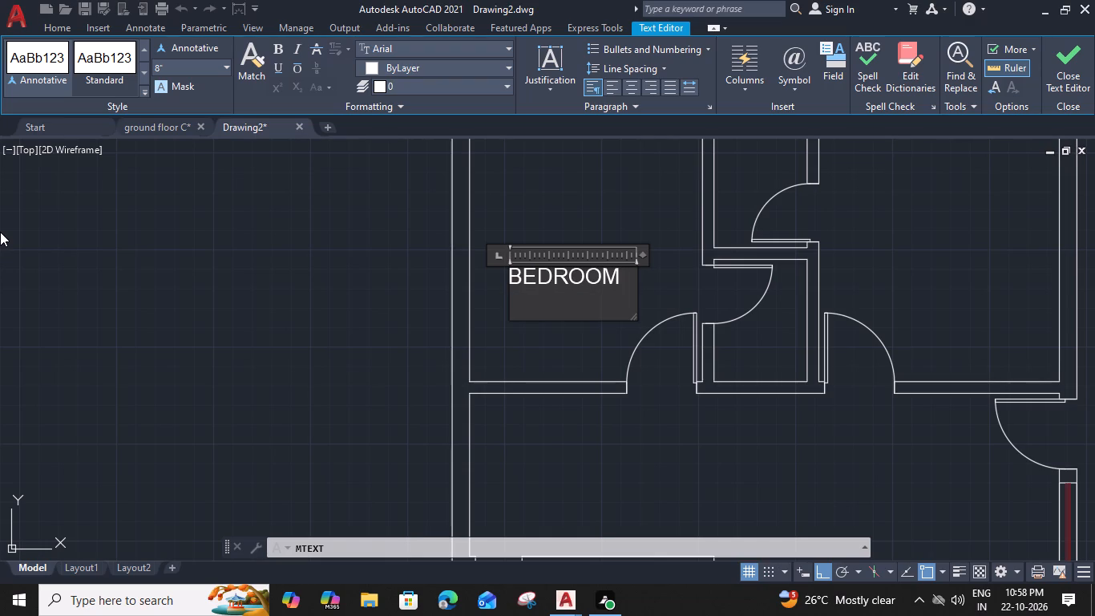
pyautogui.write("10'")
pyautogui.press('=')
pyautogui.press('BackSpace')
pyautogui.write('-0"')
pyautogui.press('x')
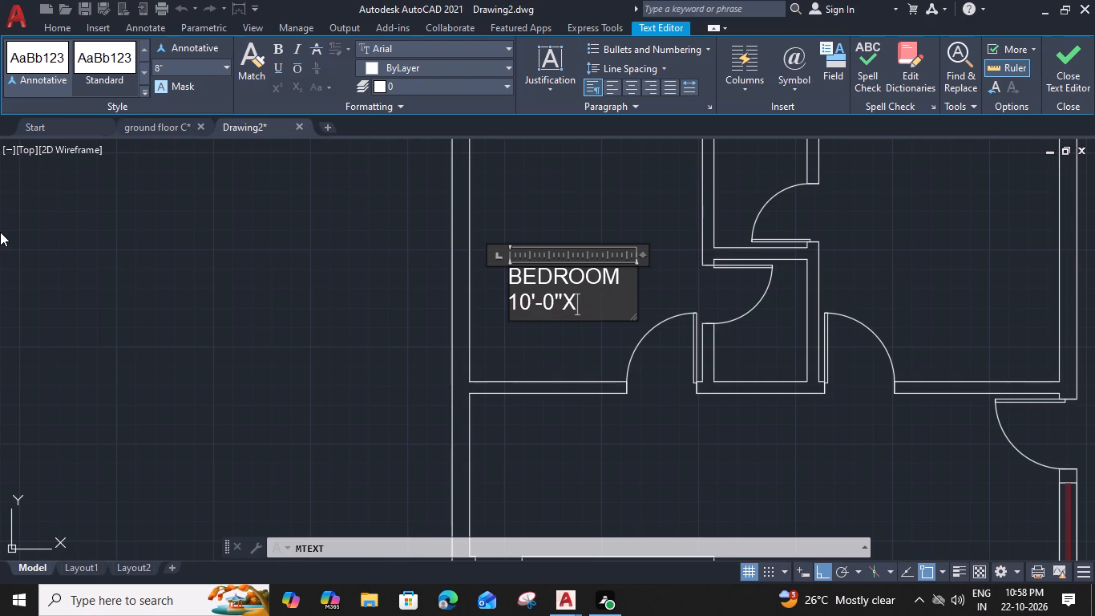
pyautogui.write('11')
pyautogui.write("'-0")
pyautogui.hotkey('shift', '"')
pyautogui.click(649, 224)
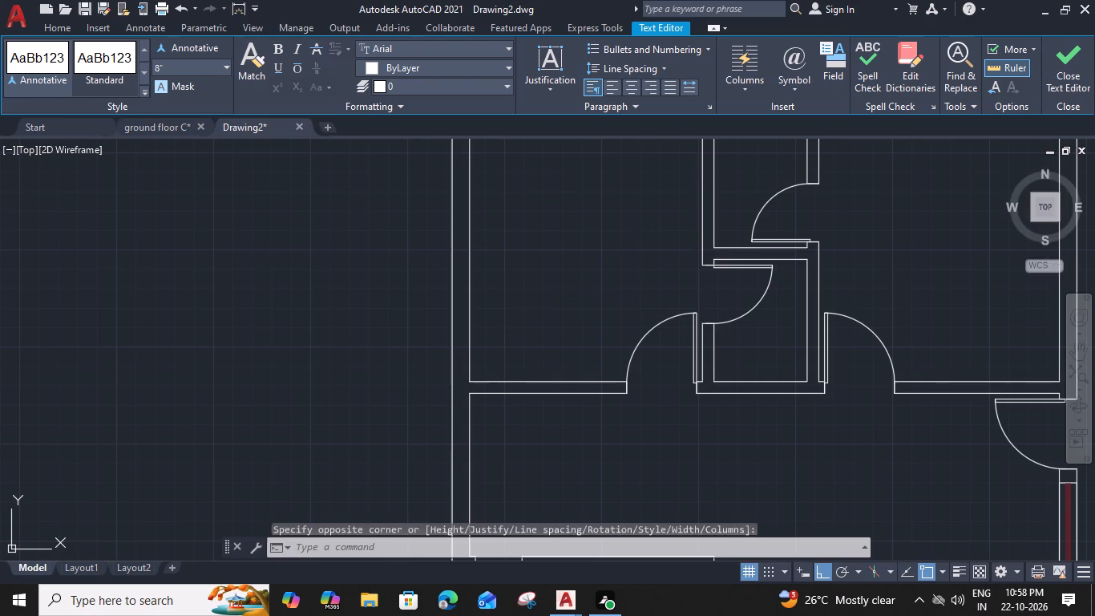
# Copy the BEDROOM label into the top-right room and into the room below the short partition on the plan's left side.
pyautogui.scroll(-2, 624, 286)
pyautogui.moveTo(614, 285); pyautogui.dragTo(505, 279, button='middle')
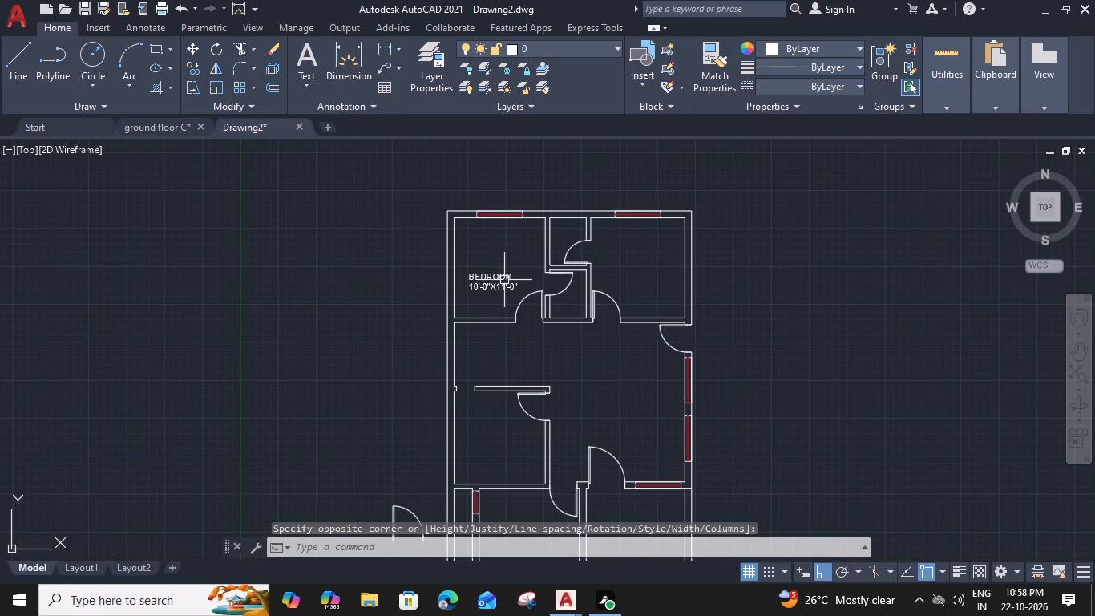
pyautogui.scroll(1, 504, 280)
pyautogui.click(495, 280)
pyautogui.write('CO')
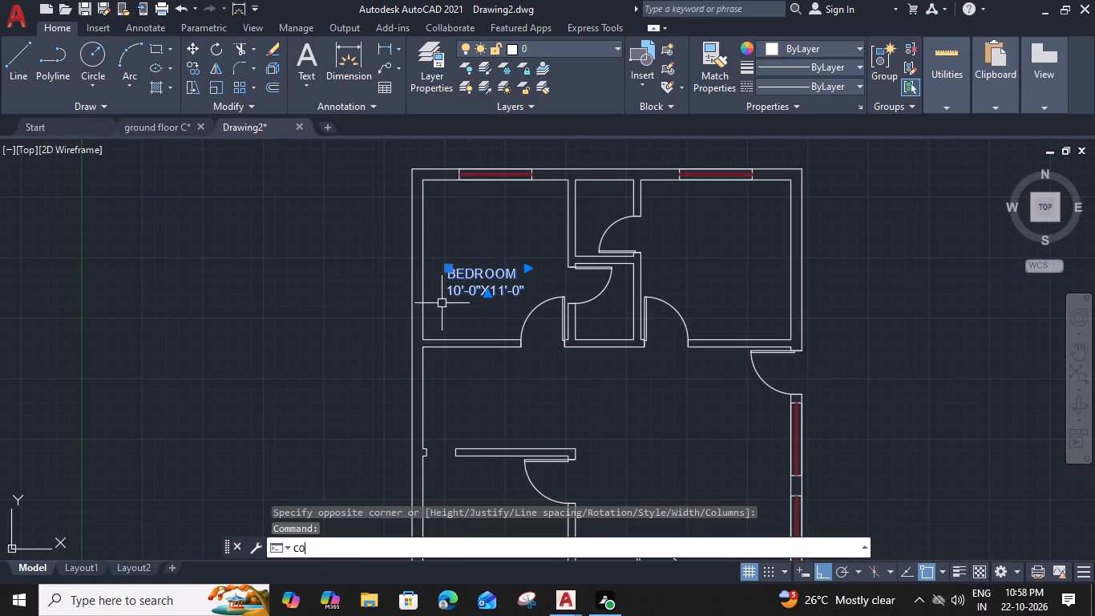
pyautogui.press('space')
pyautogui.click(447, 295)
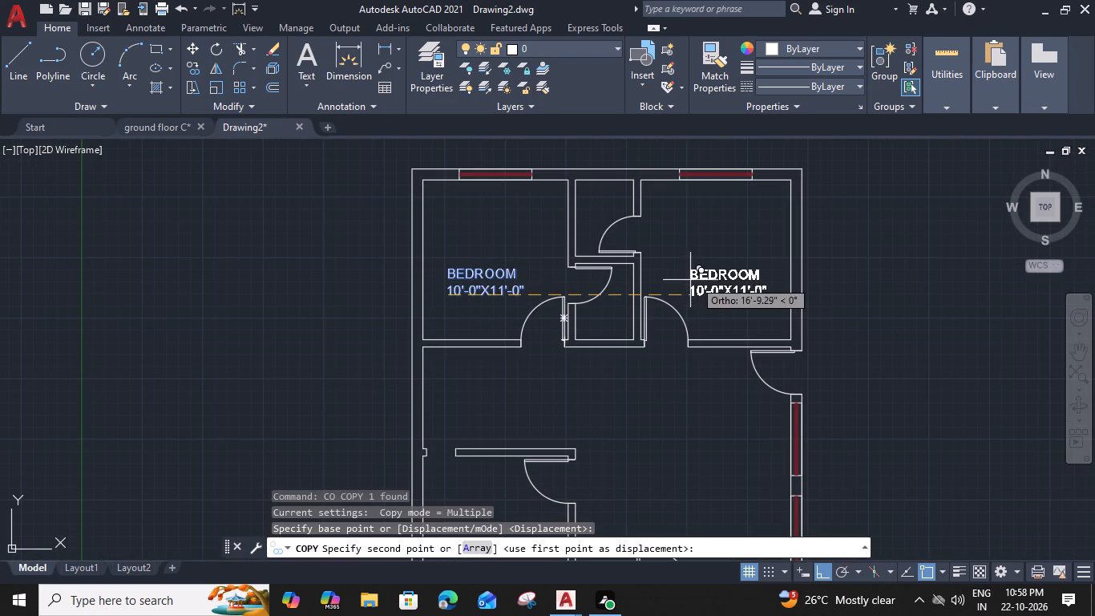
pyautogui.click(685, 292)
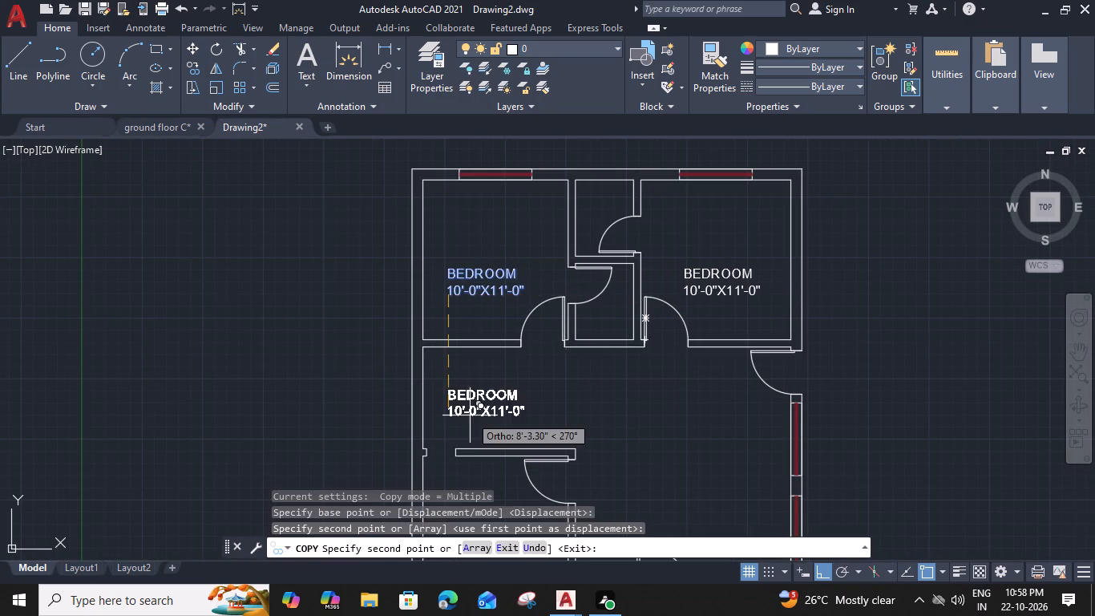
pyautogui.moveTo(468, 402); pyautogui.dragTo(483, 279, button='middle')
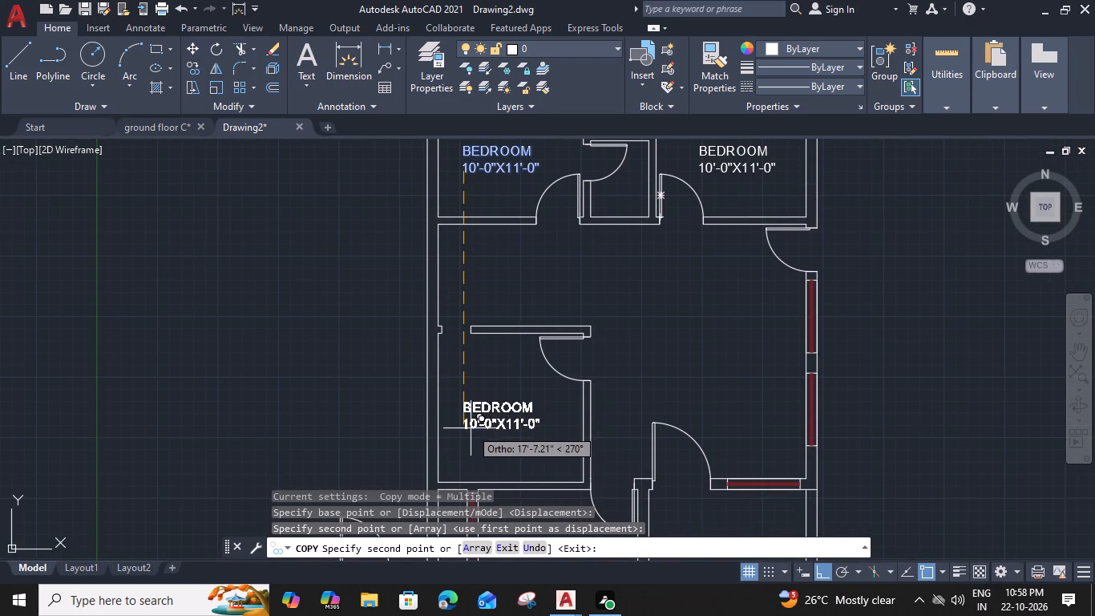
pyautogui.click(471, 431)
pyautogui.press('Escape')
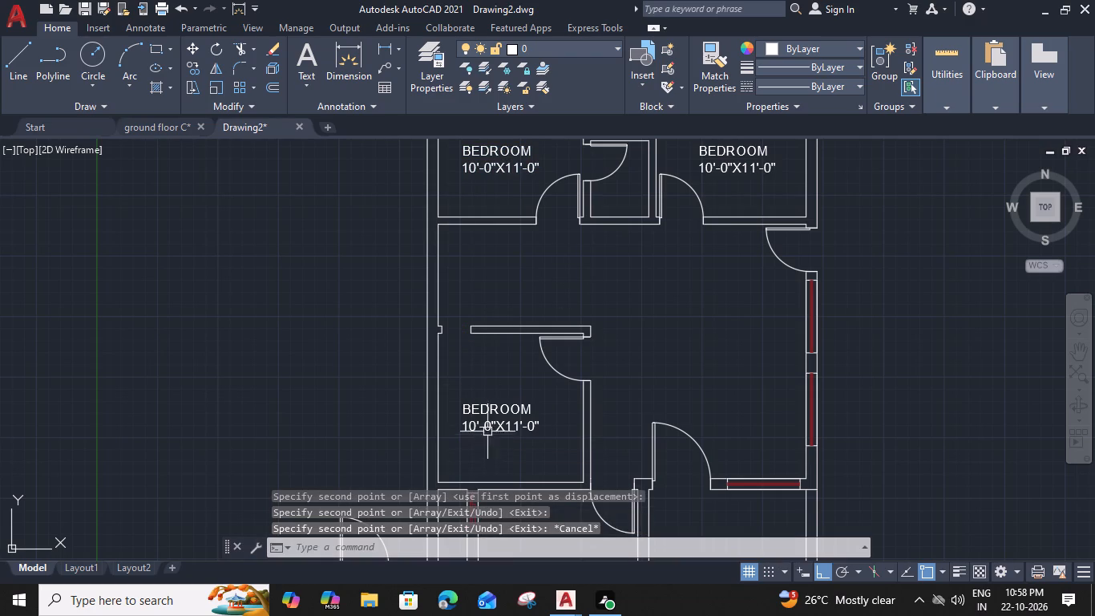
# Change the size line of the lower bedroom's label to 10'-0"X10'-0".
pyautogui.doubleClick(487, 428)
pyautogui.scroll(2, 507, 445)
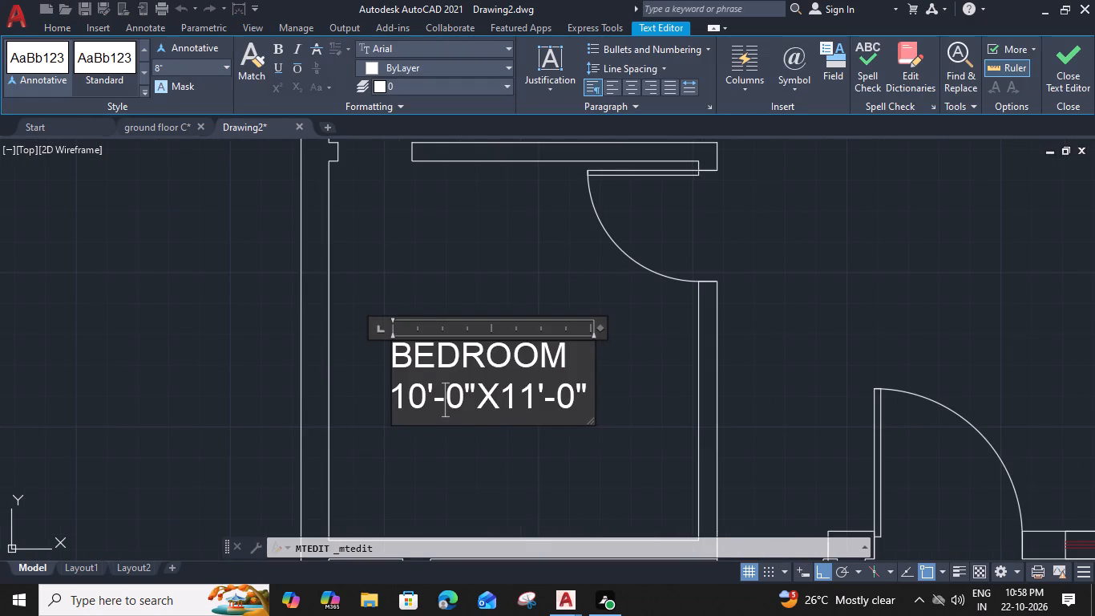
pyautogui.click(534, 405)
pyautogui.press('0')
pyautogui.click(568, 453)
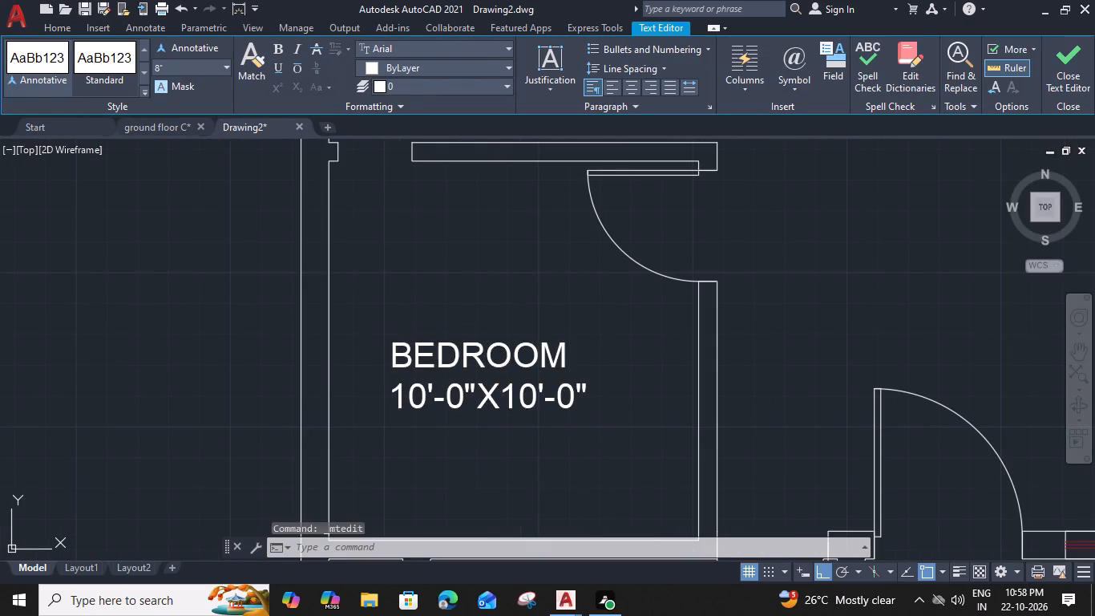
# Copy the top-left bedroom's label into the upper small room between the two top bedrooms.
pyautogui.scroll(-4, 570, 440)
pyautogui.moveTo(619, 387); pyautogui.dragTo(592, 382, button='middle')
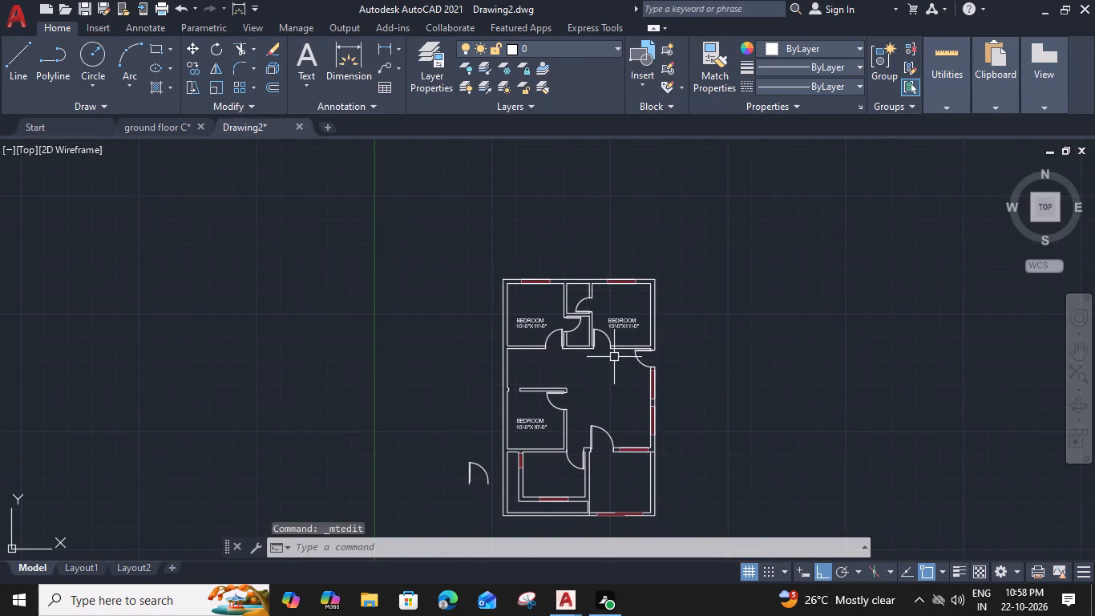
pyautogui.scroll(2, 614, 356)
pyautogui.moveTo(500, 368); pyautogui.dragTo(507, 400, button='middle')
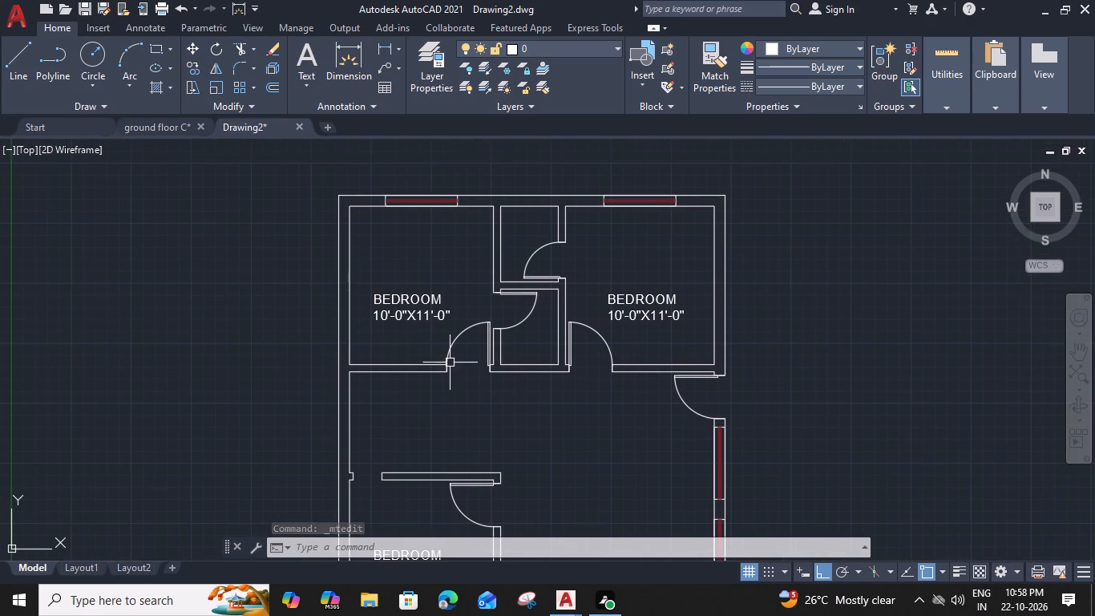
pyautogui.click(417, 310)
pyautogui.write('CO')
pyautogui.press('space')
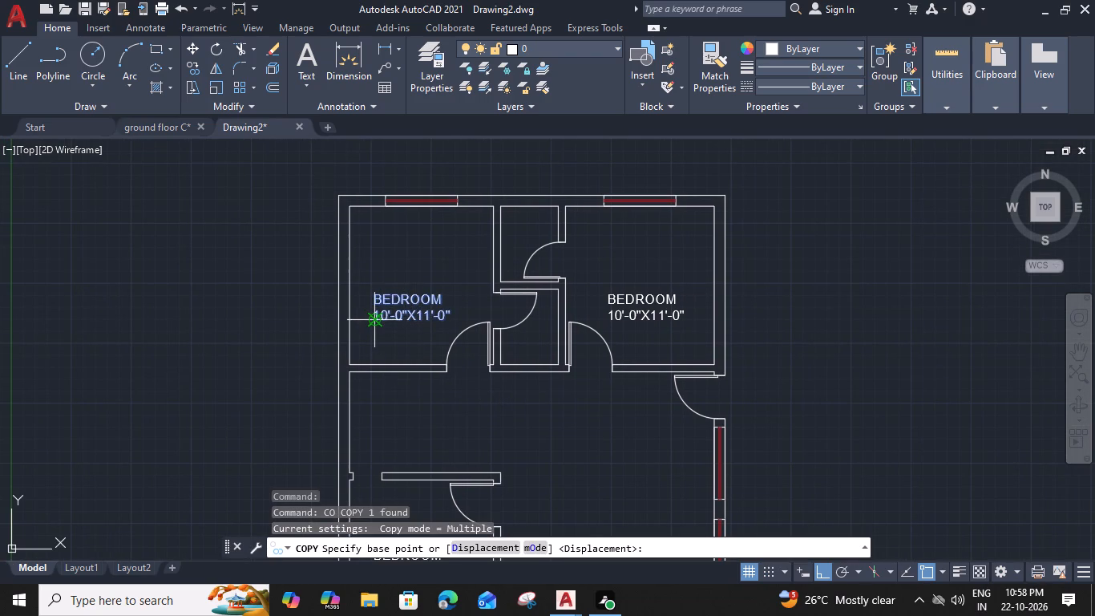
pyautogui.click(374, 322)
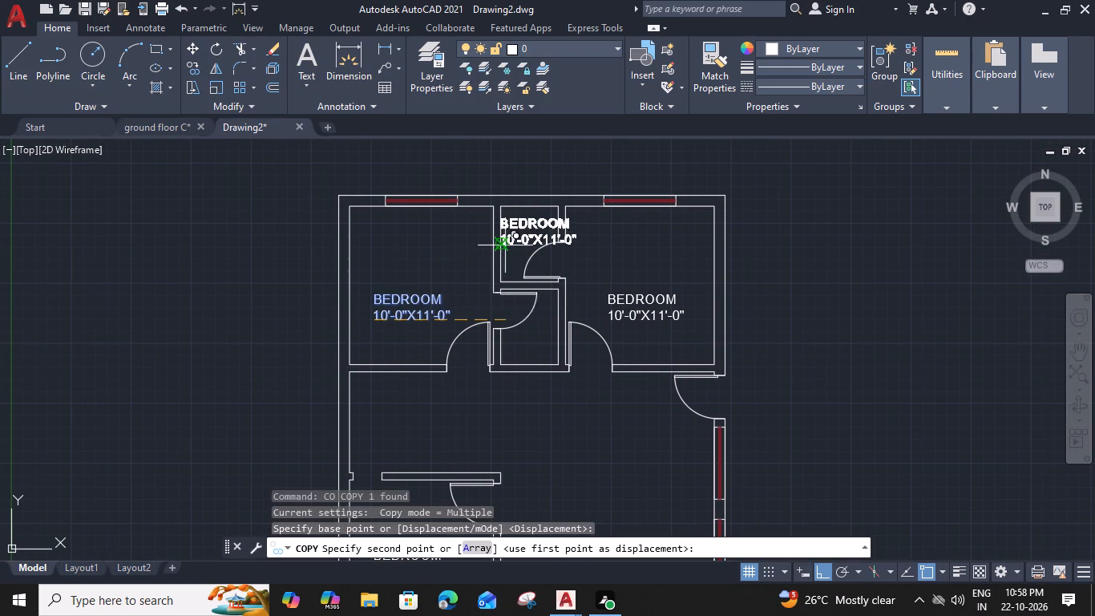
pyautogui.click(505, 245)
pyautogui.press('Escape')
# Set the copied small-room label's text height to 5" and narrow its text box to fit the room.
pyautogui.doubleClick(526, 234)
pyautogui.scroll(2, 530, 229)
pyautogui.moveTo(643, 250); pyautogui.dragTo(408, 209)
pyautogui.click(168, 69)
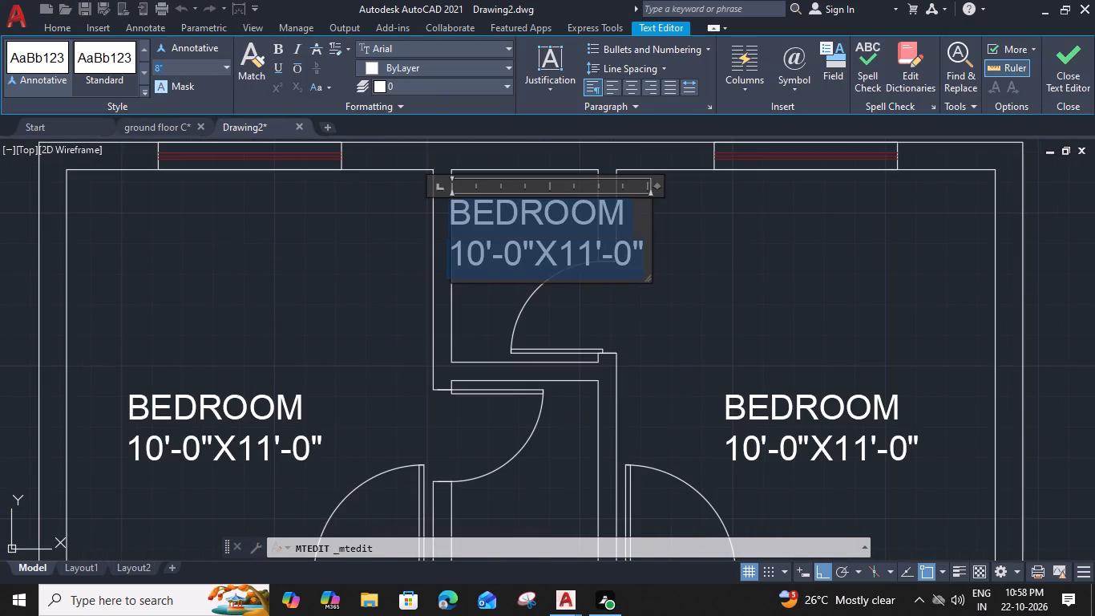
pyautogui.press('5')
pyautogui.hotkey('shift', '"')
pyautogui.press('Return')
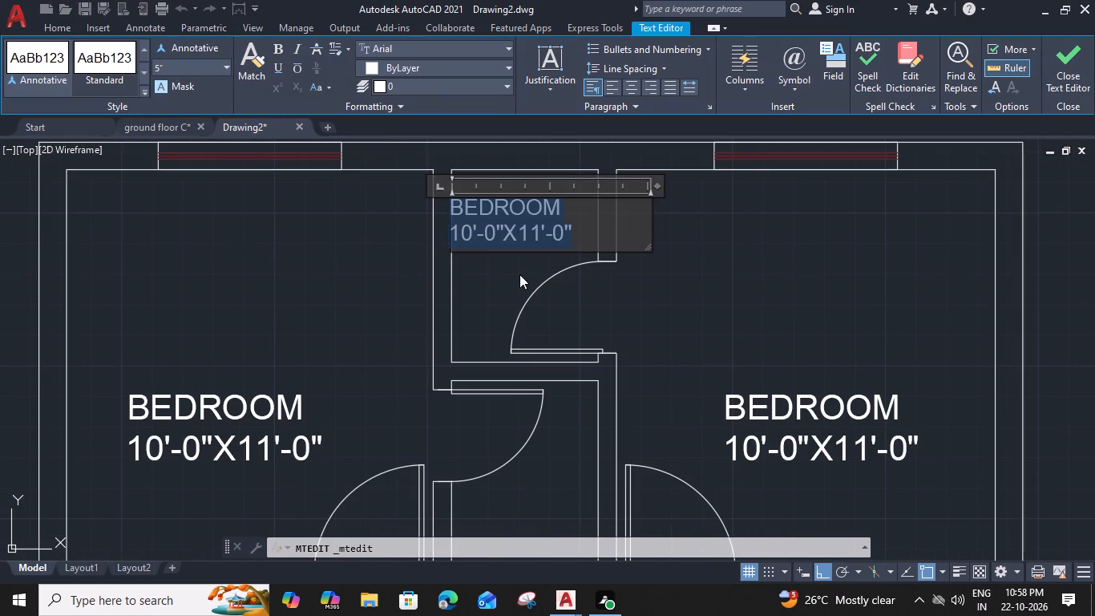
pyautogui.moveTo(658, 188); pyautogui.dragTo(583, 184)
pyautogui.scroll(1, 566, 212)
pyautogui.moveTo(570, 217); pyautogui.dragTo(589, 257, button='middle')
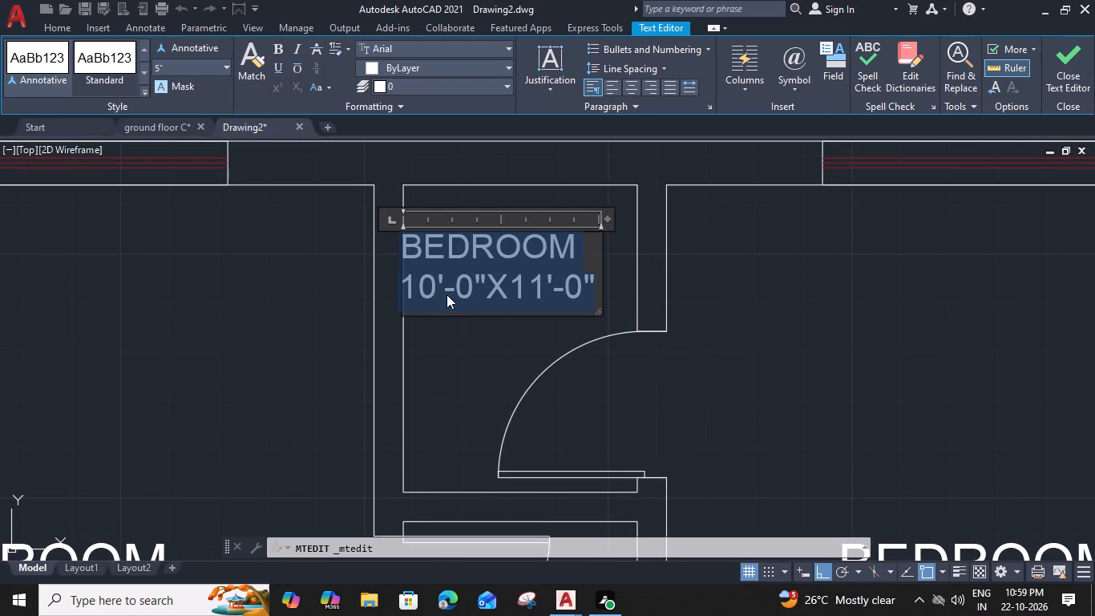
# Change the upper small room's label to BATH with size 4'-0"X5'-0" and narrow its text box to fit.
pyautogui.click(436, 286)
pyautogui.moveTo(435, 290); pyautogui.dragTo(404, 291)
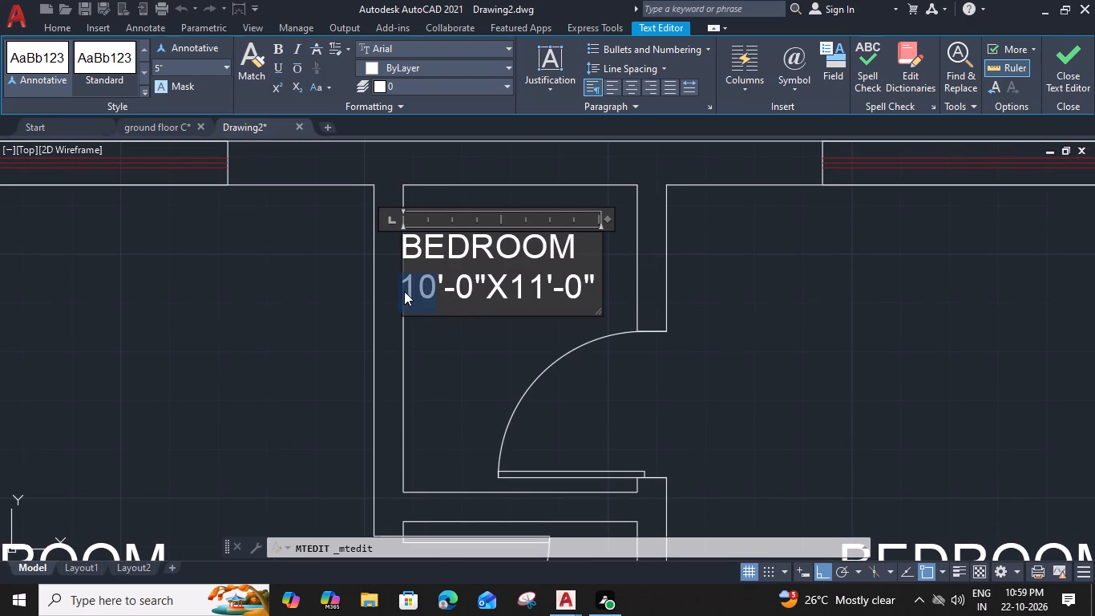
pyautogui.press('4')
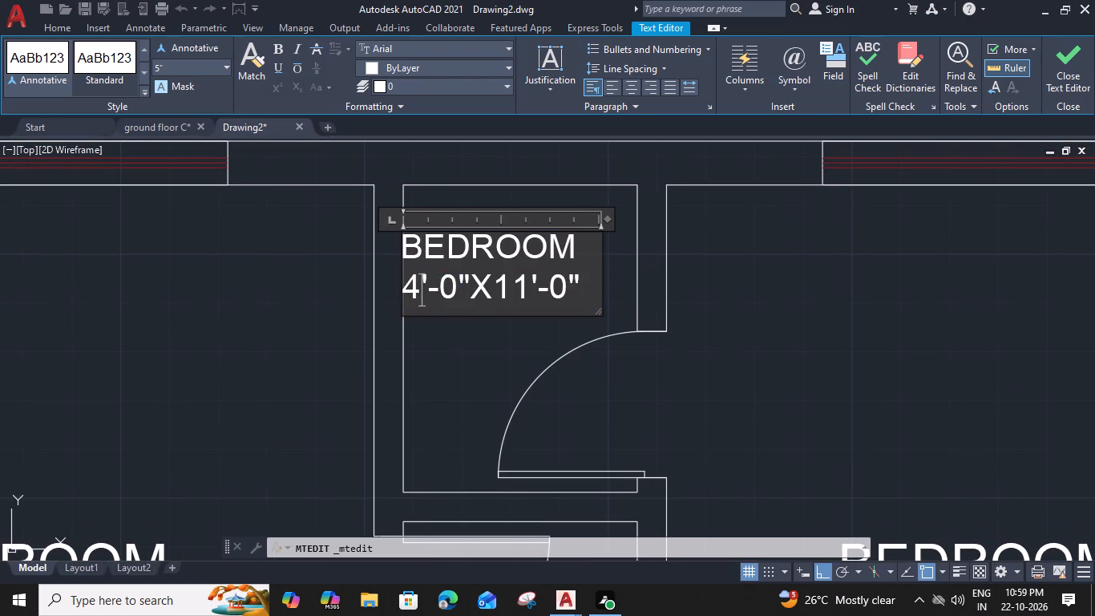
pyautogui.moveTo(529, 295); pyautogui.dragTo(500, 287)
pyautogui.press('5')
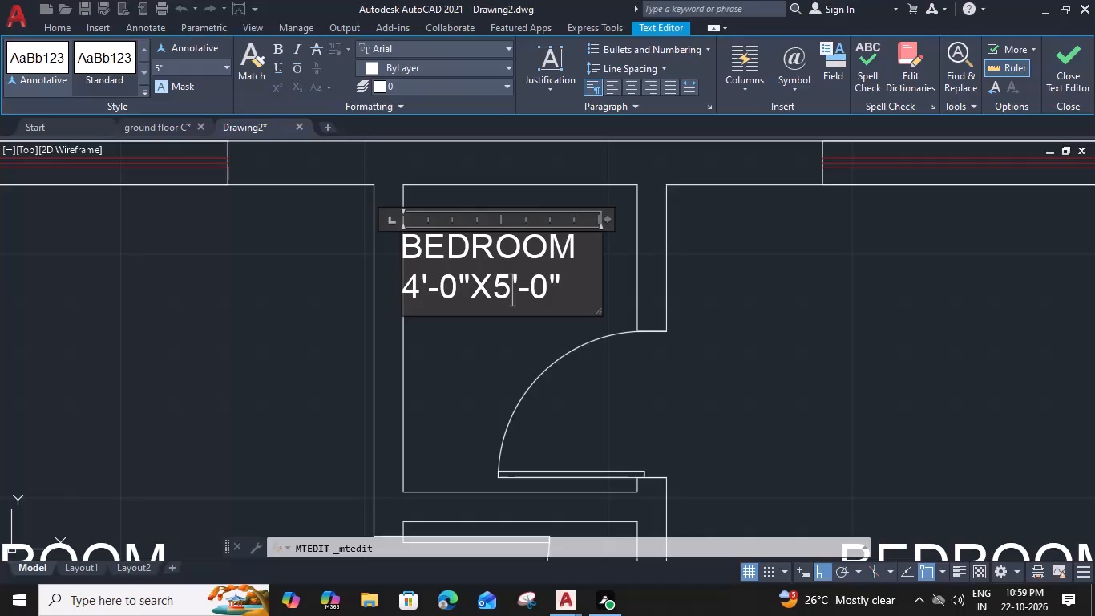
pyautogui.moveTo(572, 249); pyautogui.dragTo(371, 257)
pyautogui.press('b')
pyautogui.press('a')
pyautogui.write('TH')
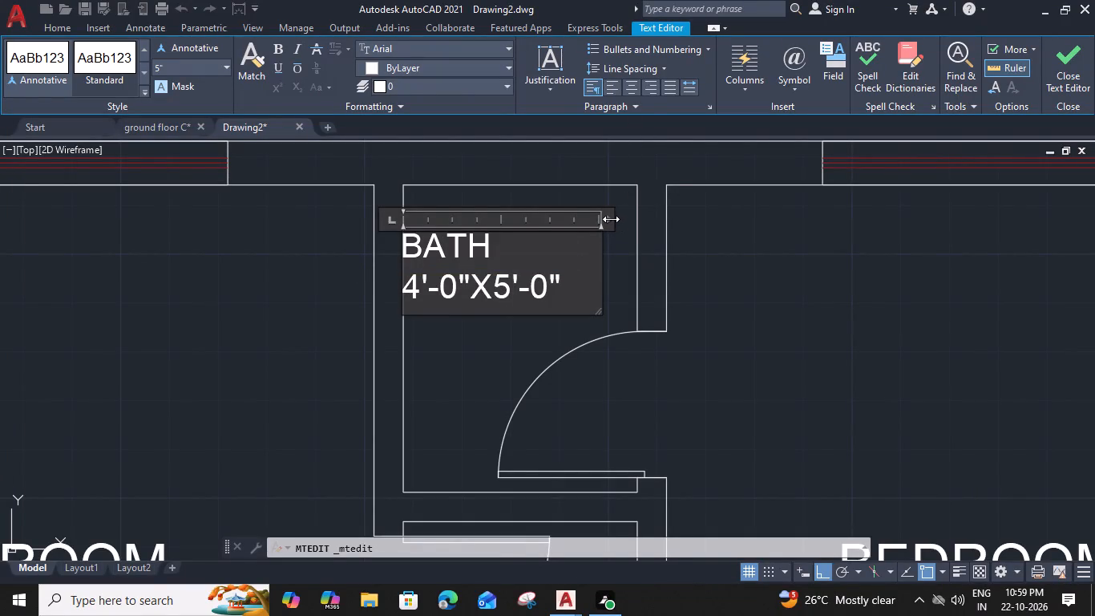
pyautogui.moveTo(611, 219); pyautogui.dragTo(574, 217)
pyautogui.click(617, 254)
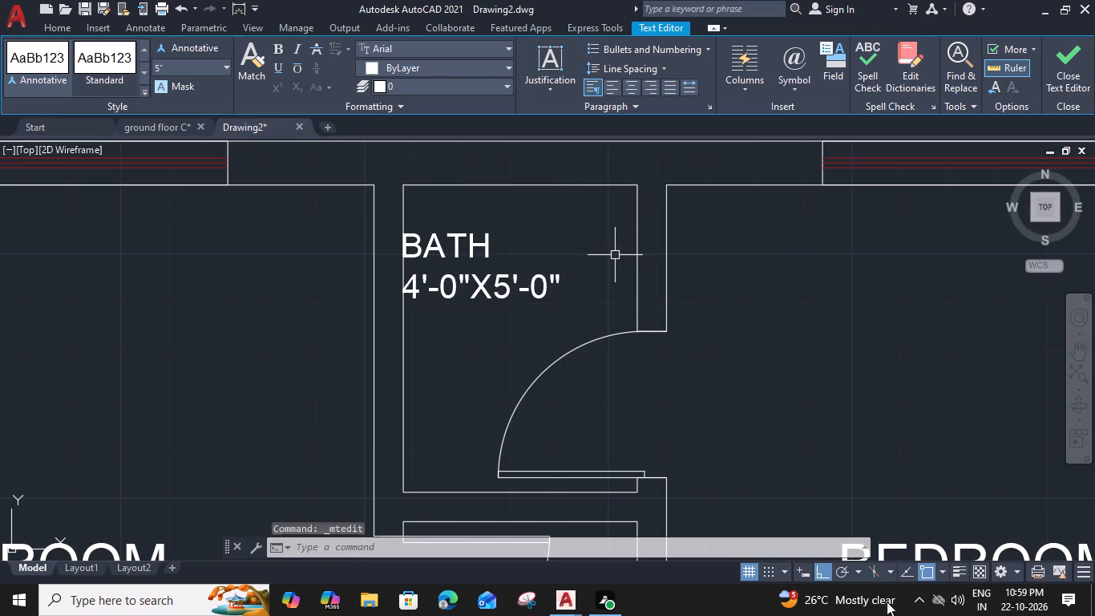
# Move the BATH label horizontally away from the wall, toward the middle of the small room.
pyautogui.click(554, 286)
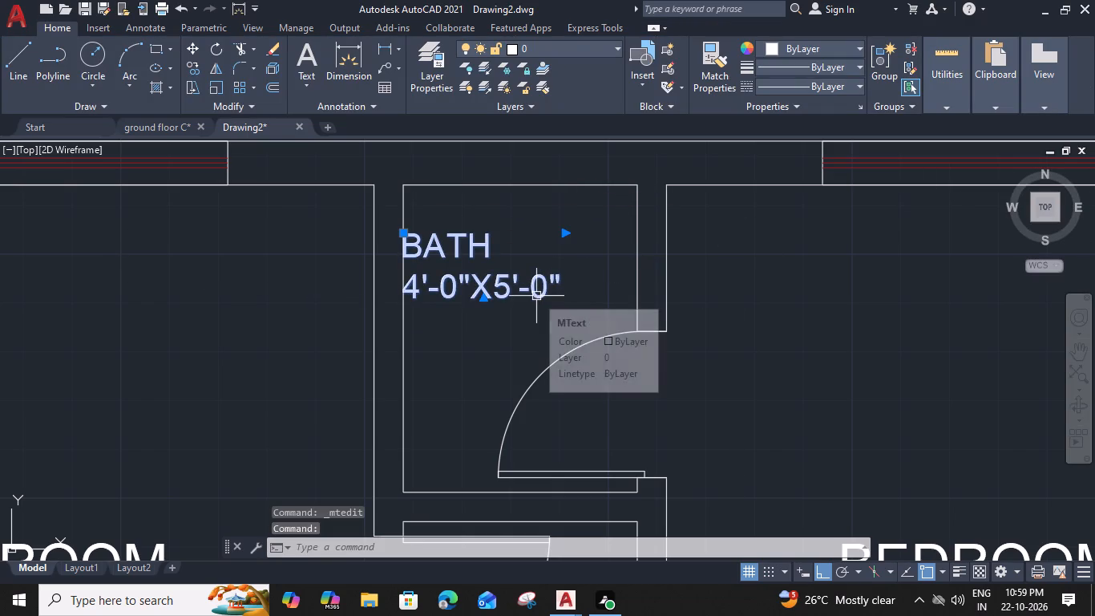
pyautogui.write('M')
pyautogui.press('space')
pyautogui.click(562, 299)
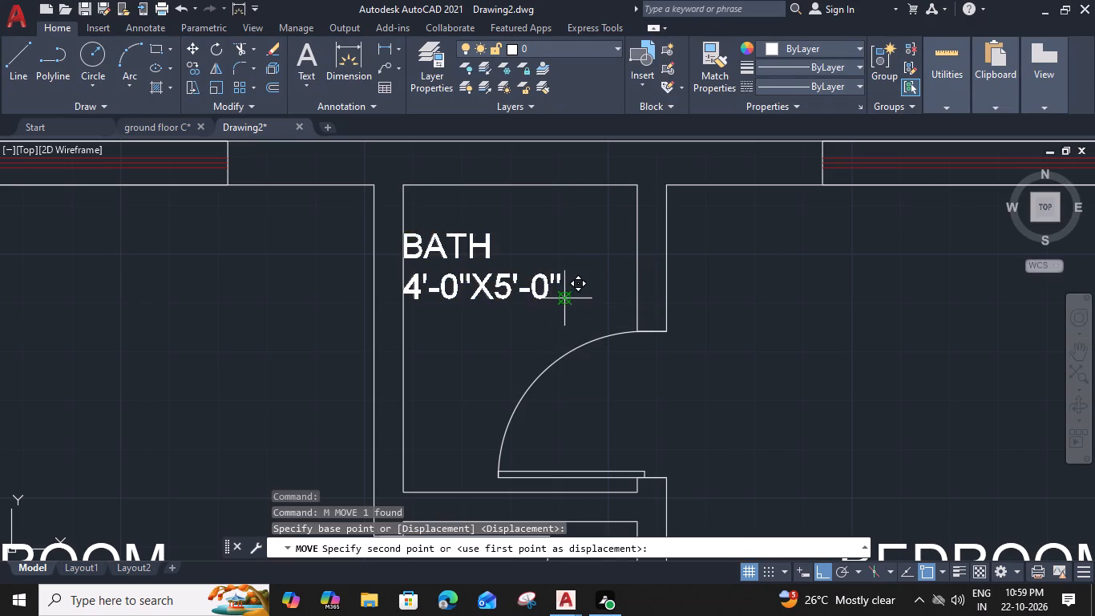
pyautogui.click(611, 303)
# Indent the word BATH with leading spaces so it sits centred above its size line.
pyautogui.doubleClick(452, 280)
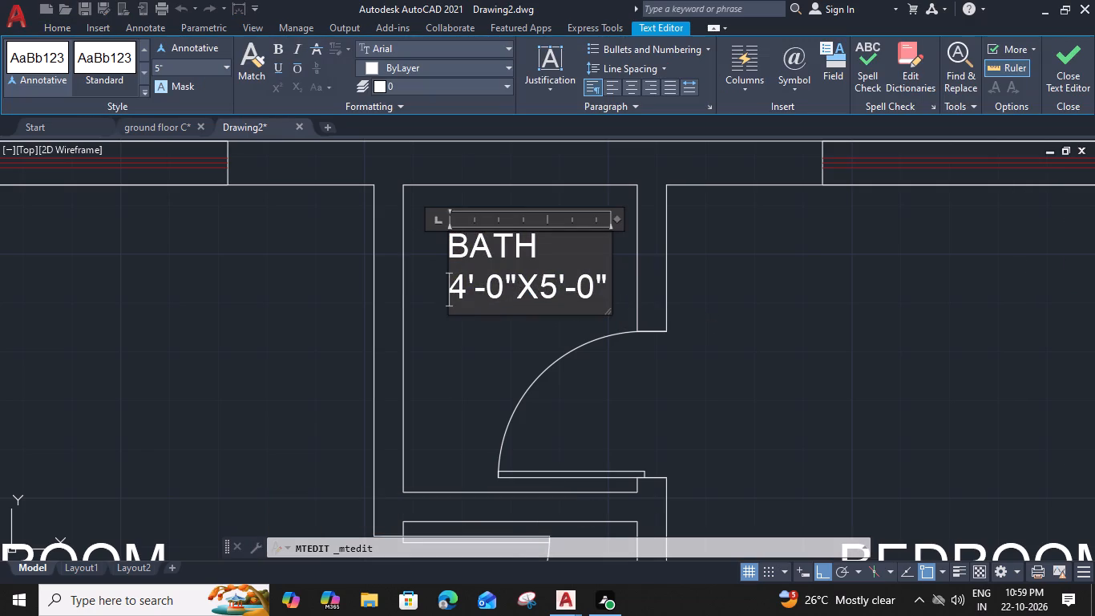
pyautogui.click(454, 252)
pyautogui.press('space')
pyautogui.press('space')
pyautogui.press('space')
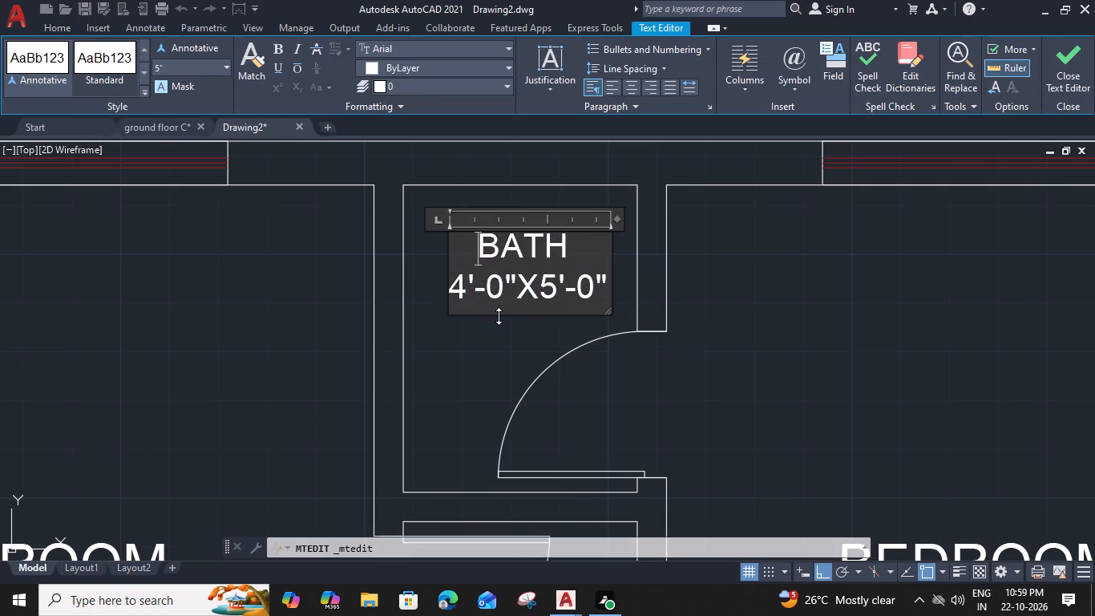
pyautogui.click(499, 316)
pyautogui.click(494, 351)
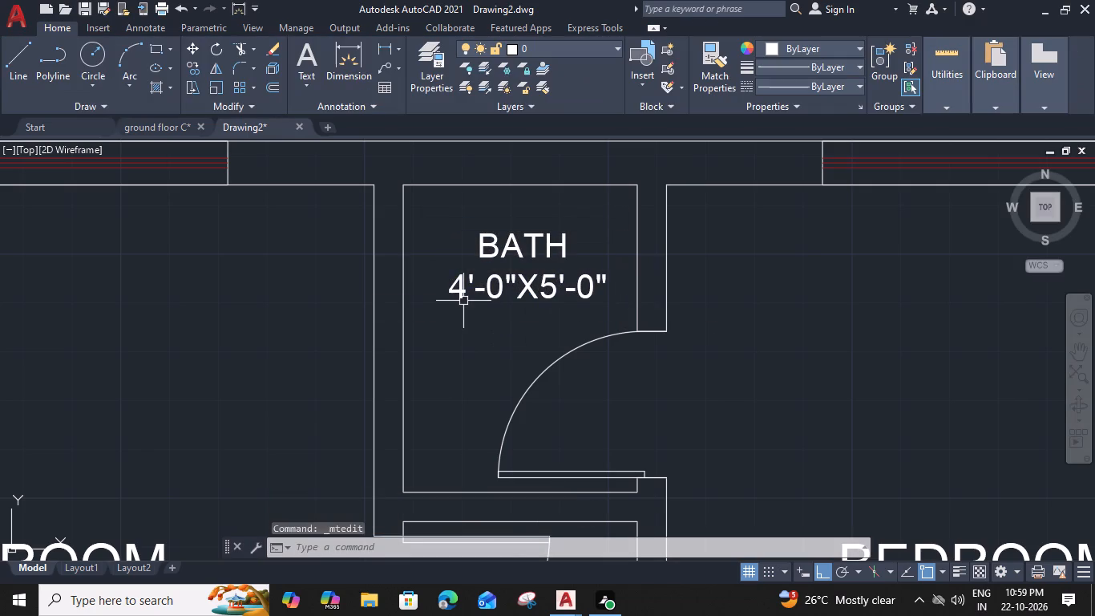
# Copy the BATH label straight down into the lower small room between the two top bedrooms.
pyautogui.click(460, 292)
pyautogui.write('CO')
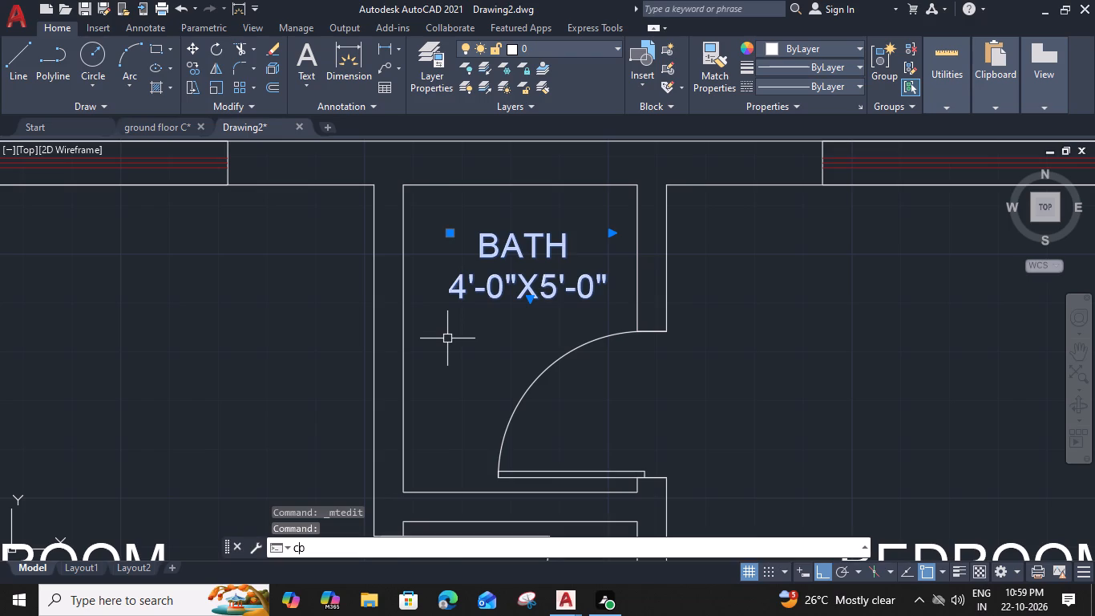
pyautogui.press('space')
pyautogui.click(447, 301)
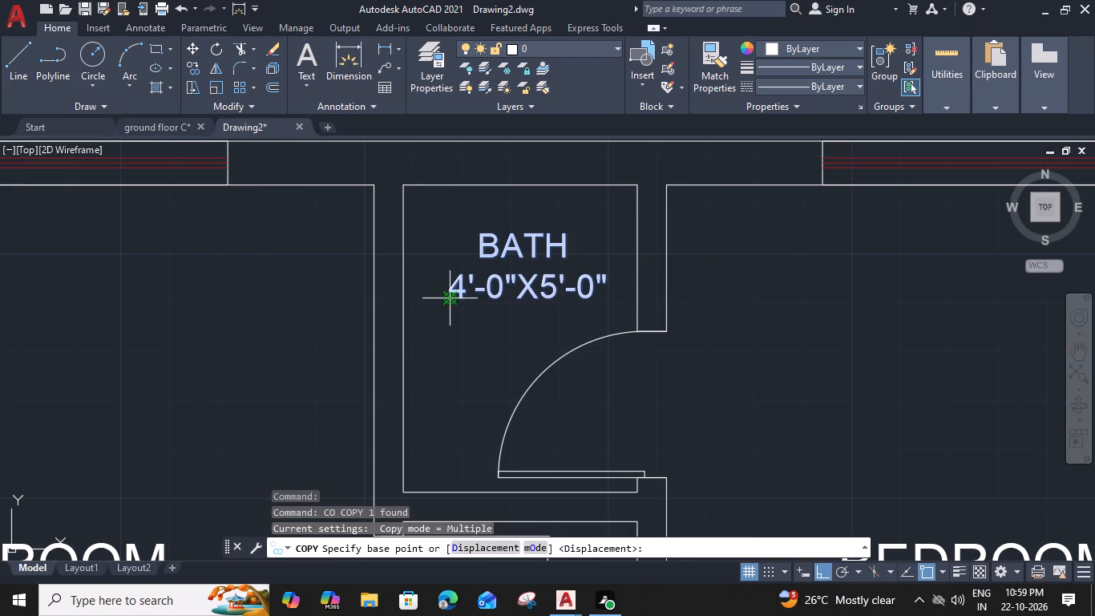
pyautogui.moveTo(441, 379); pyautogui.dragTo(418, 182, button='middle')
pyautogui.moveTo(425, 376); pyautogui.dragTo(417, 163, button='middle')
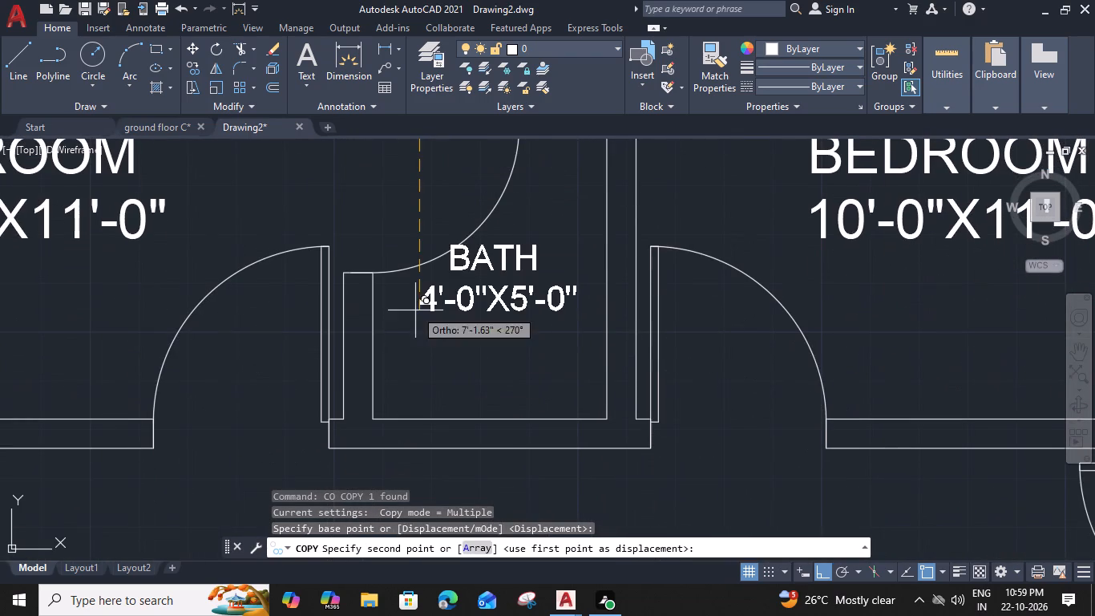
pyautogui.click(420, 366)
pyautogui.press('Escape')
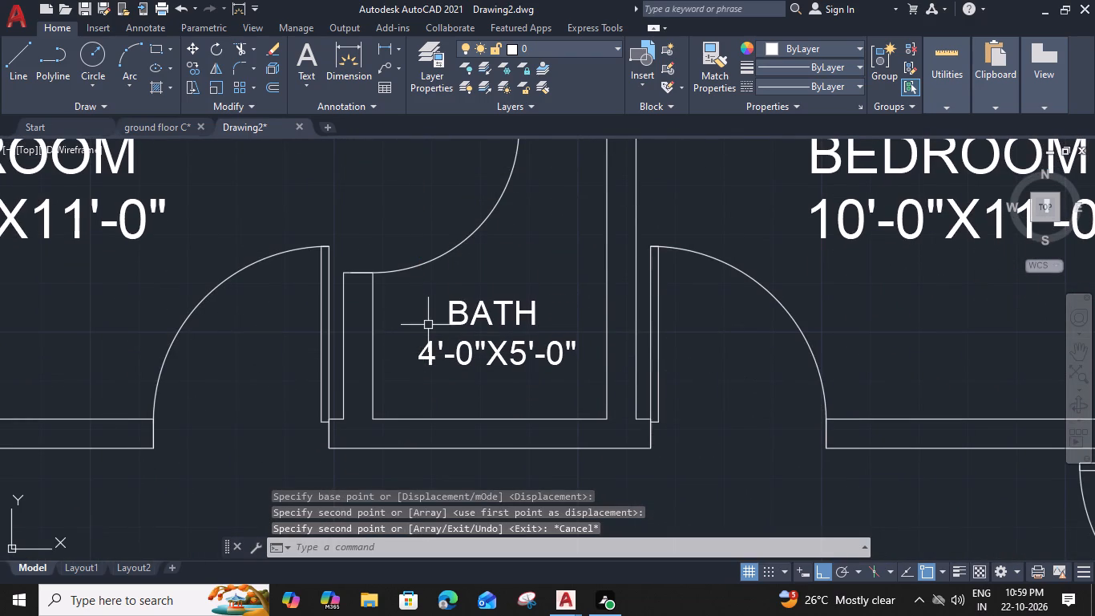
# Copy the lower bedroom's 10'-0"X10'-0" label horizontally into the large open room beside it.
pyautogui.scroll(-1, 428, 325)
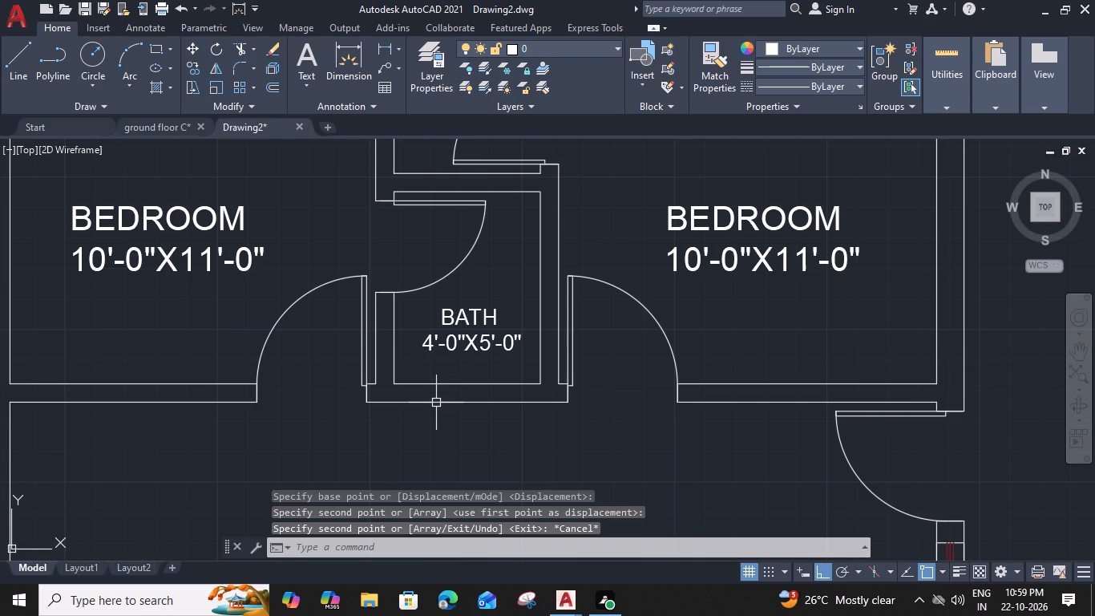
pyautogui.moveTo(442, 415); pyautogui.dragTo(440, 254, button='middle')
pyautogui.scroll(-1, 446, 302)
pyautogui.moveTo(452, 364); pyautogui.dragTo(443, 192, button='middle')
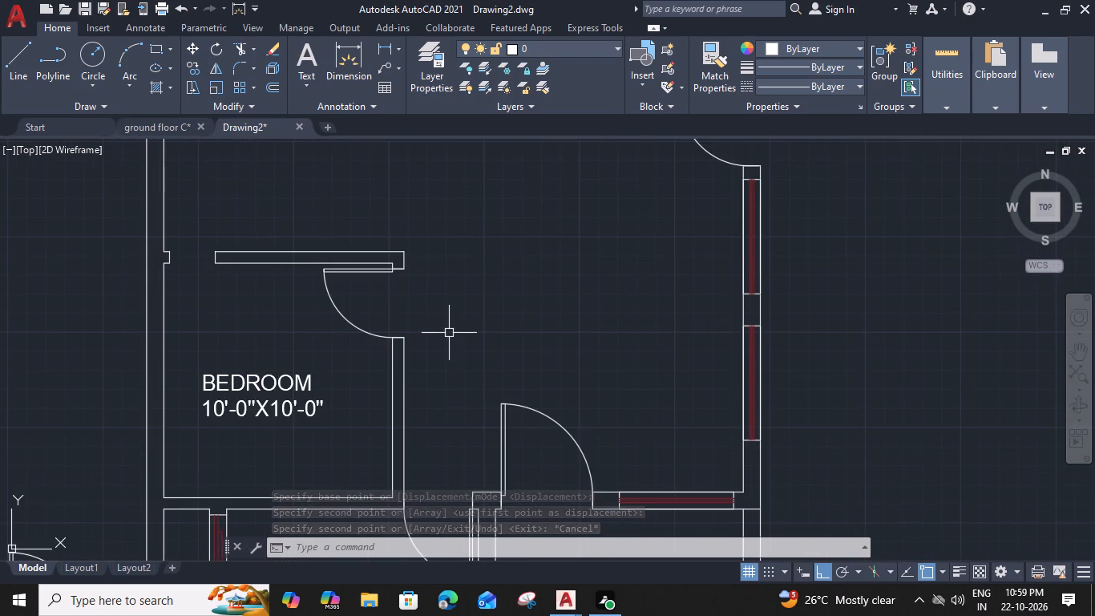
pyautogui.moveTo(451, 333); pyautogui.dragTo(464, 297, button='middle')
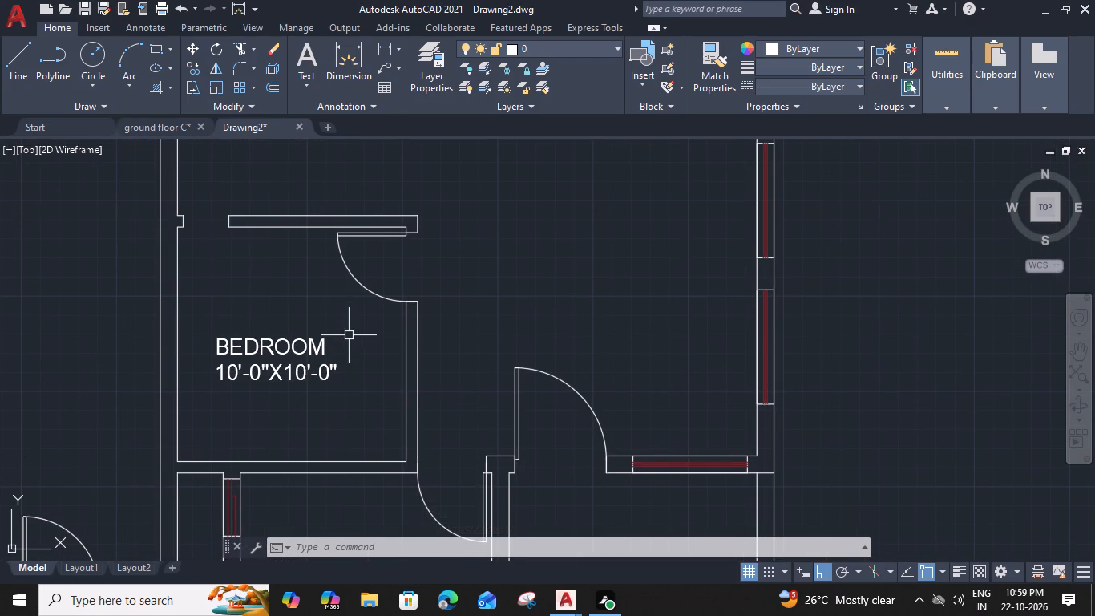
pyautogui.click(309, 345)
pyautogui.press('c')
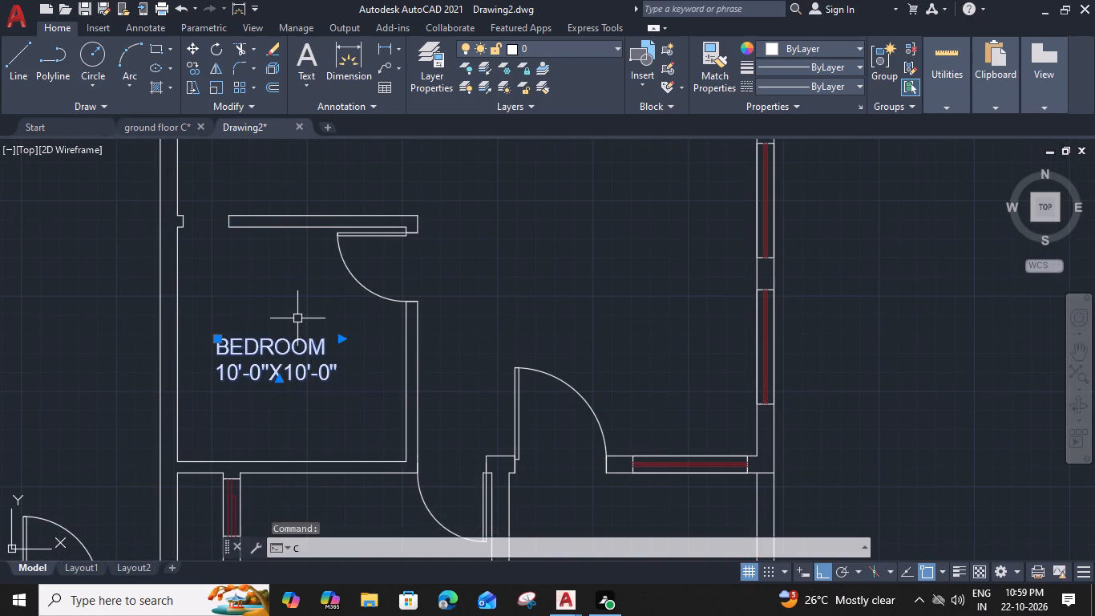
pyautogui.write('O')
pyautogui.press('space')
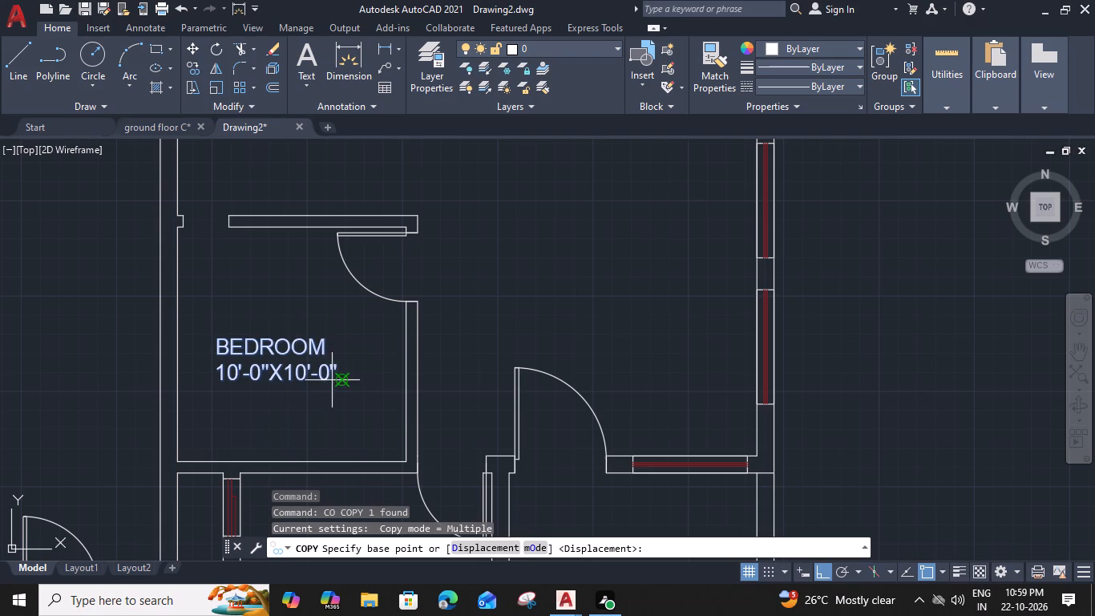
pyautogui.click(344, 379)
pyautogui.click(705, 369)
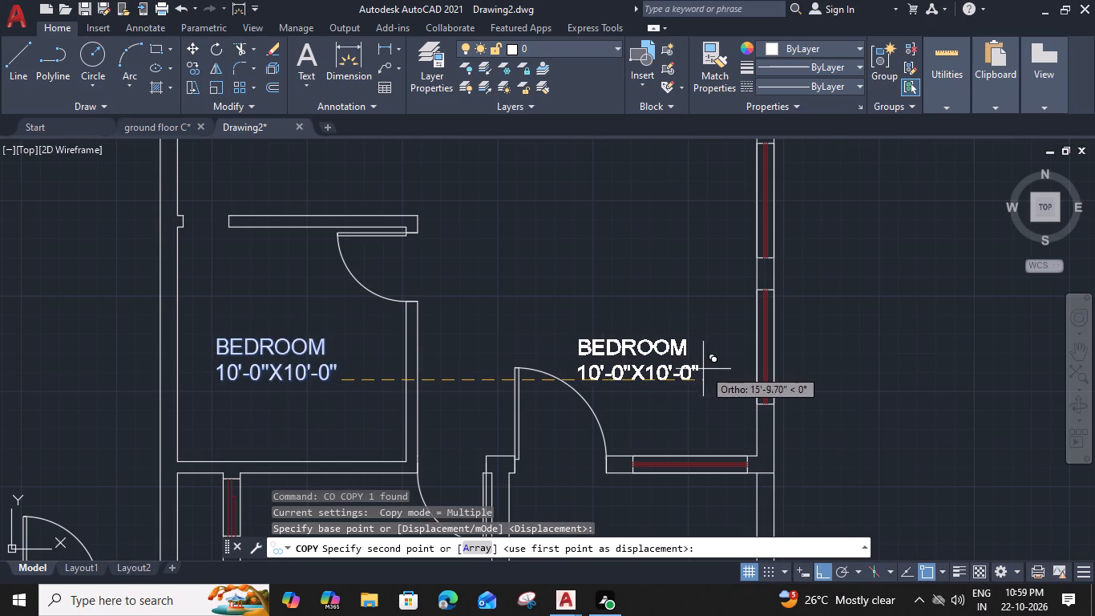
pyautogui.press('Escape')
# Move the copied BEDROOM label straight up to the middle of the large open room.
pyautogui.click(585, 342)
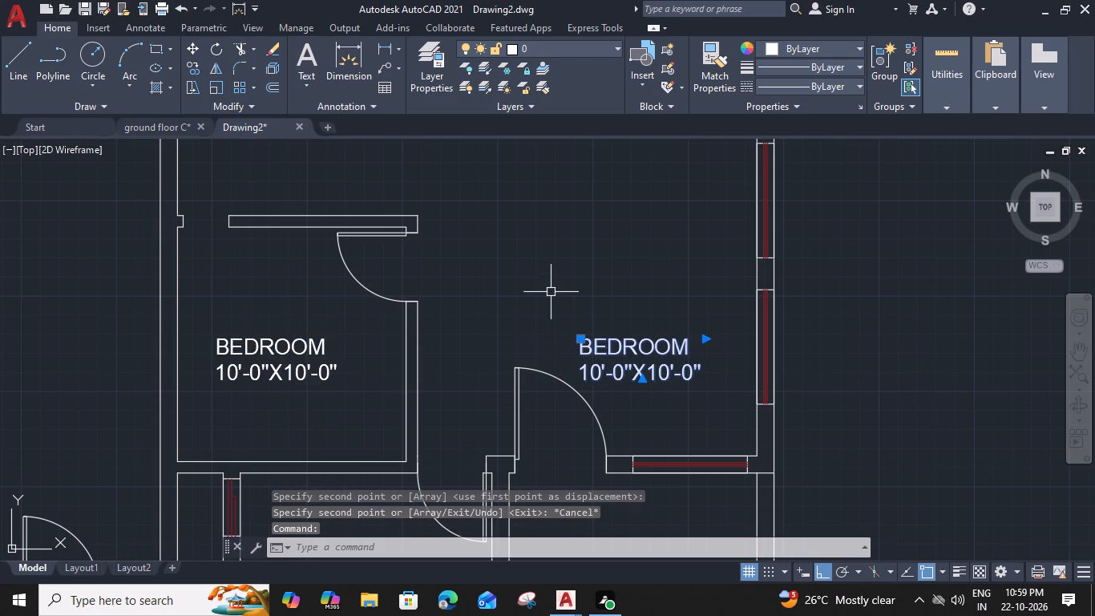
pyautogui.write('M')
pyautogui.press('space')
pyautogui.click(579, 335)
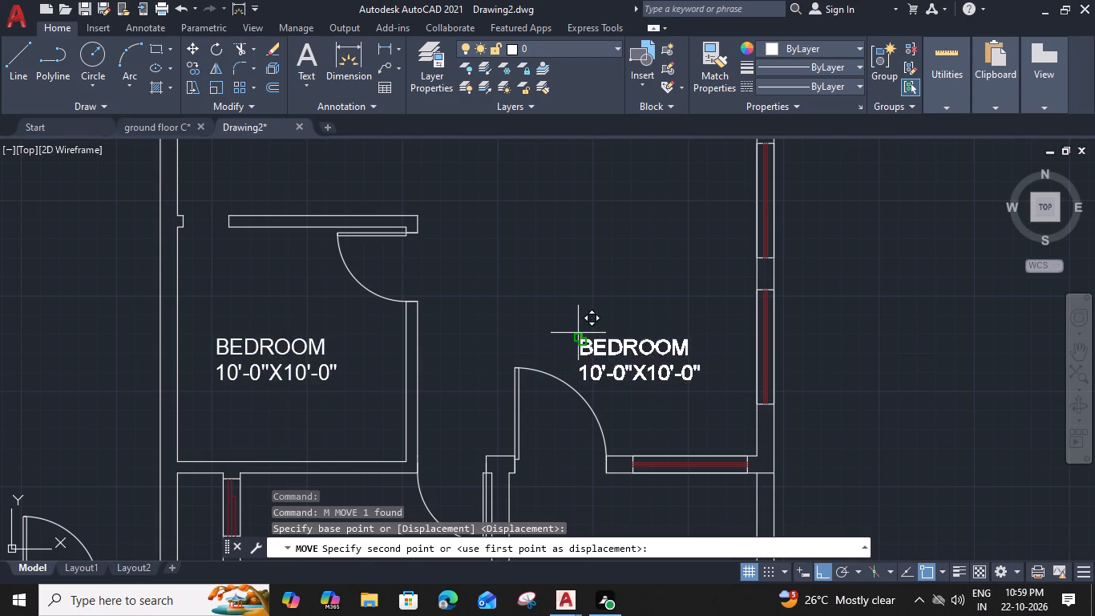
pyautogui.moveTo(564, 214); pyautogui.dragTo(551, 299, button='middle')
pyautogui.click(551, 306)
pyautogui.press('Escape')
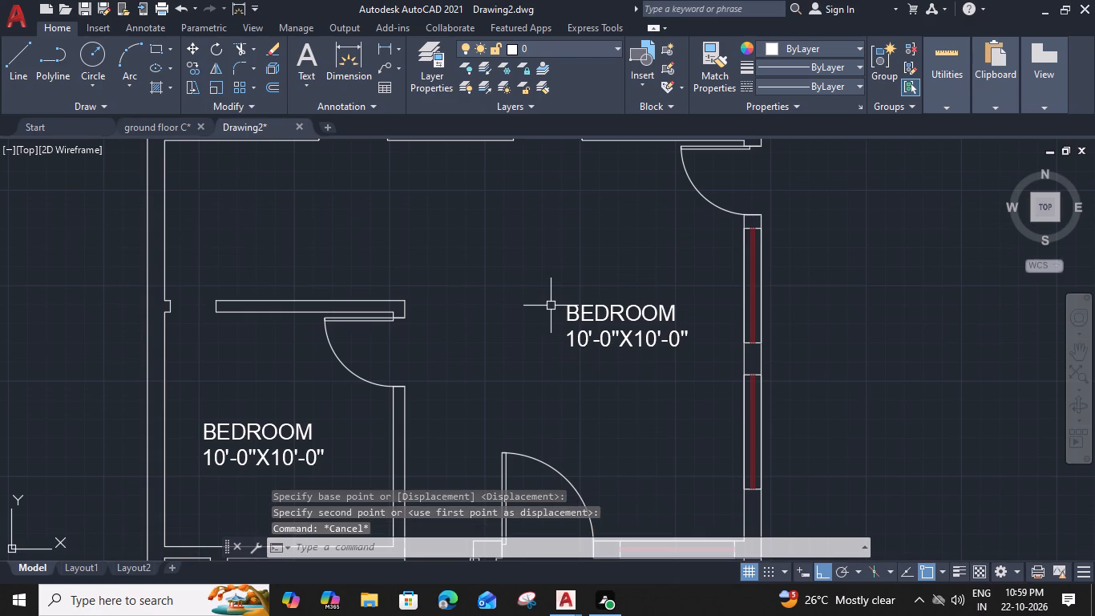
# Replace the room name in the large open room's label with HALL.
pyautogui.doubleClick(606, 315)
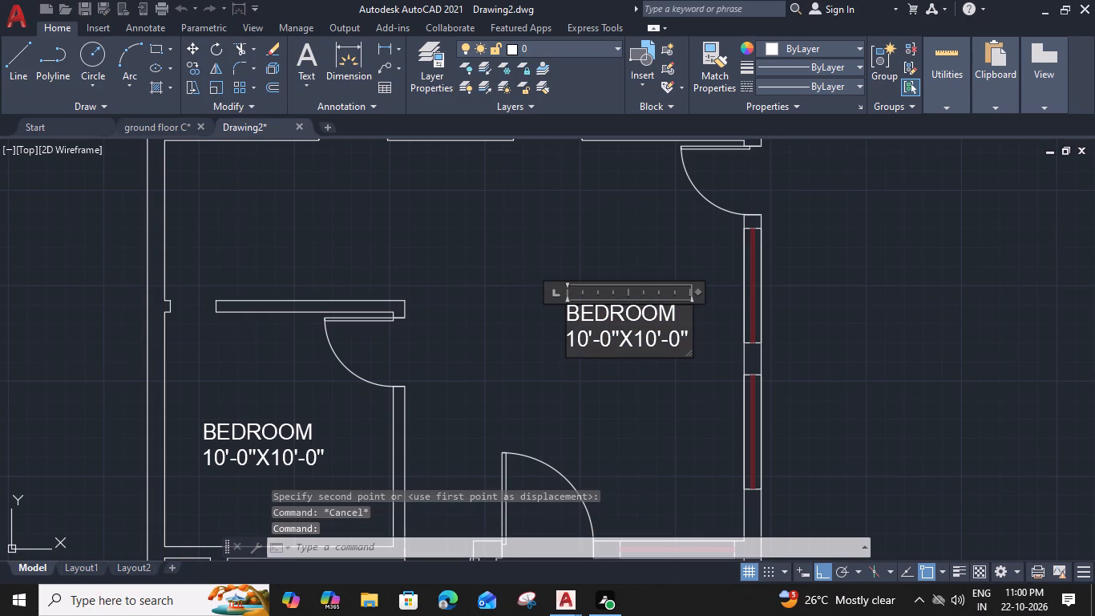
pyautogui.moveTo(674, 313); pyautogui.dragTo(538, 310)
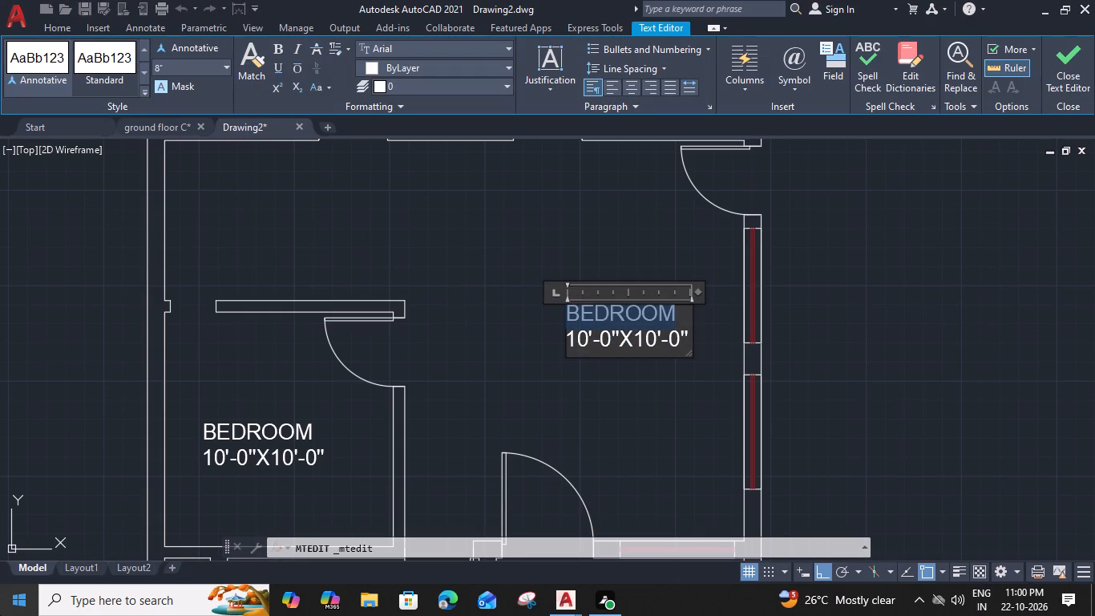
pyautogui.press('h')
pyautogui.press('a')
pyautogui.press('l')
pyautogui.press('l')
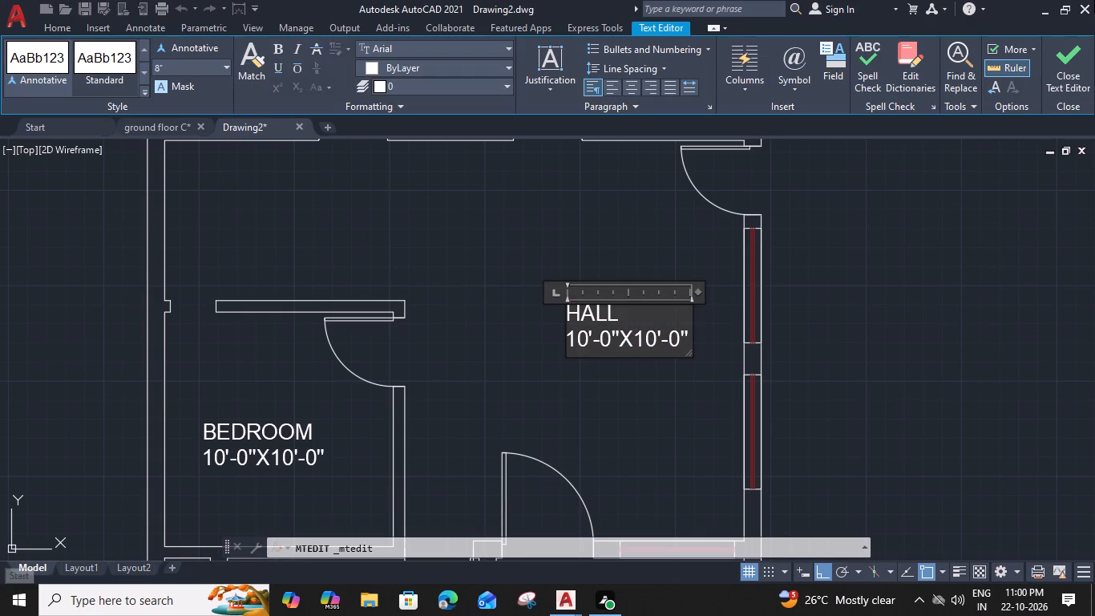
# Change the size line of the HALL label to 16'-4"X14'-8".
pyautogui.scroll(2, 608, 330)
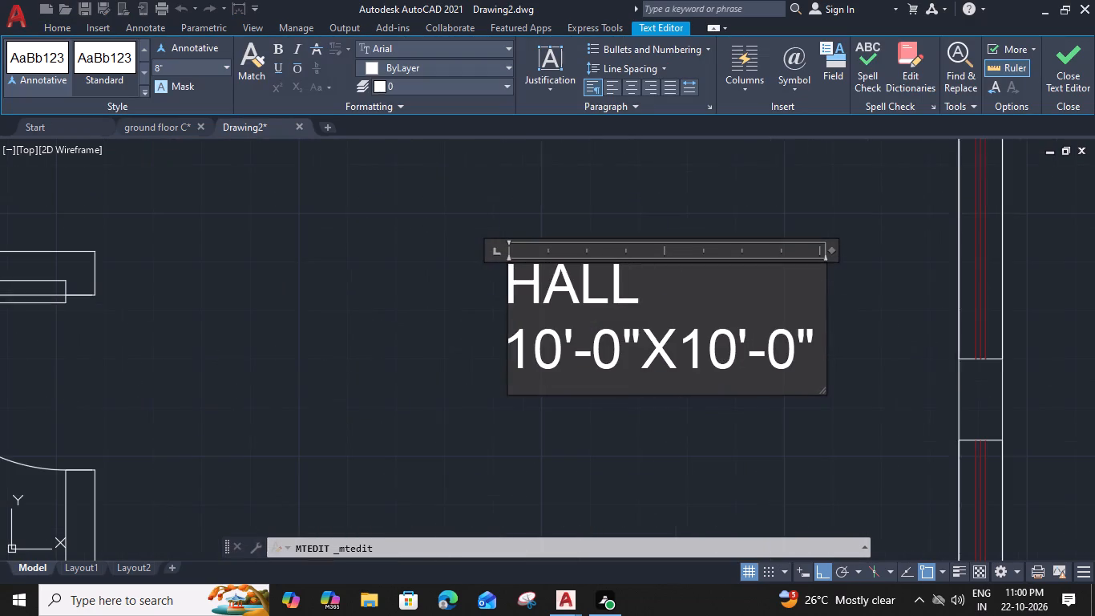
pyautogui.moveTo(561, 353); pyautogui.dragTo(539, 351)
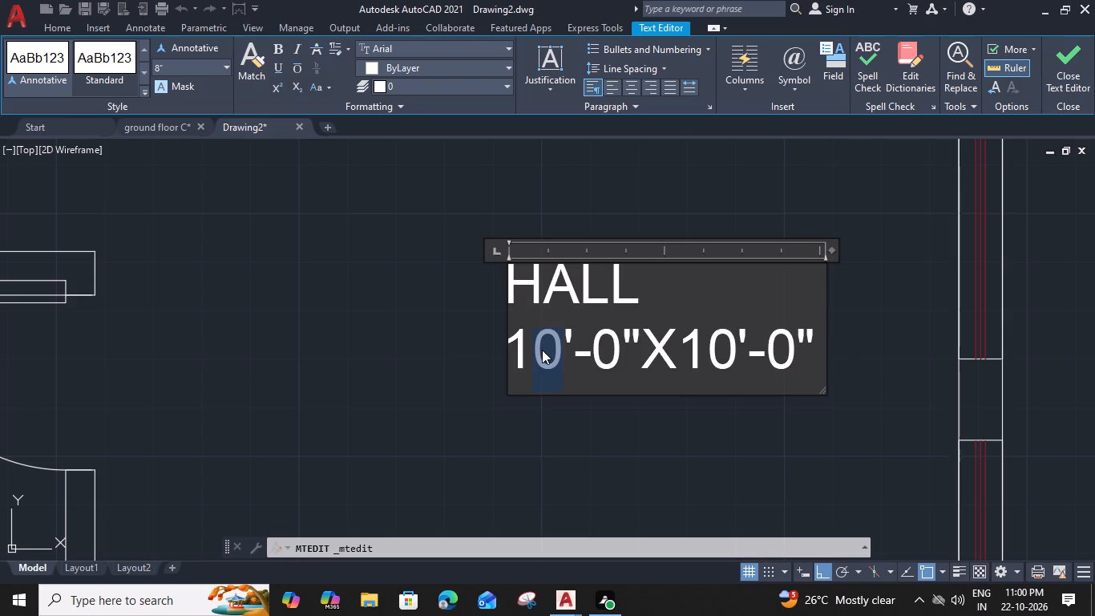
pyautogui.press('6')
pyautogui.moveTo(737, 360); pyautogui.dragTo(717, 359)
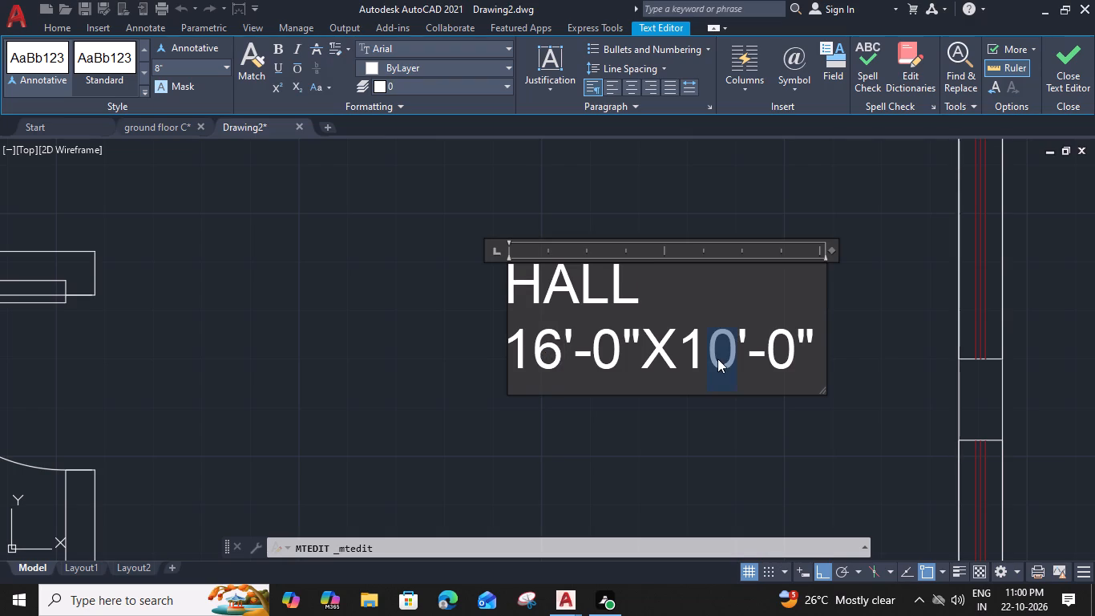
pyautogui.press('4')
pyautogui.moveTo(797, 351); pyautogui.dragTo(792, 352)
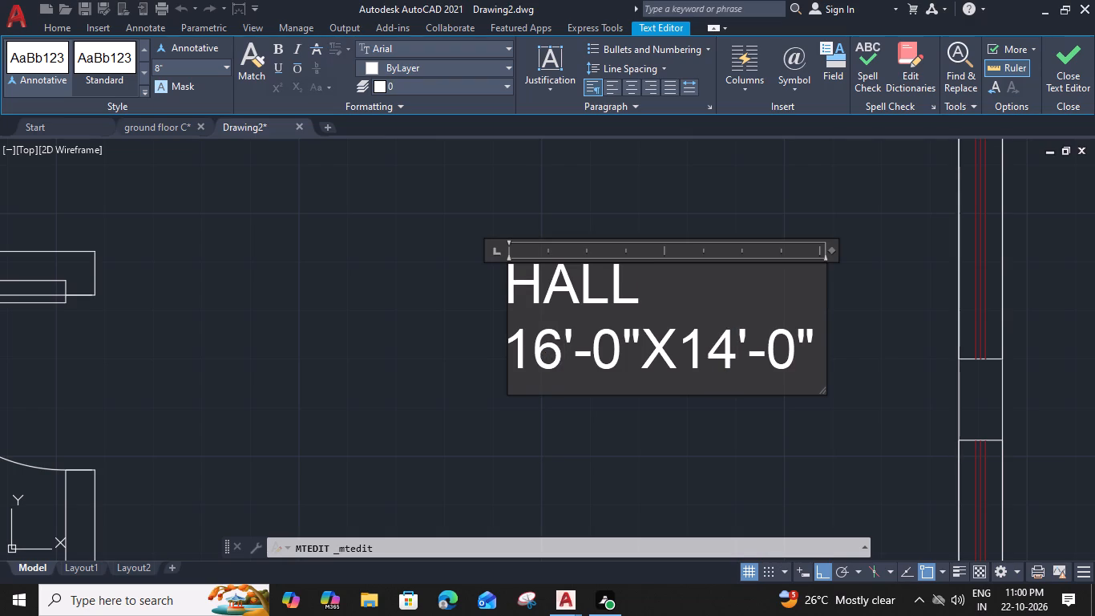
pyautogui.moveTo(792, 352); pyautogui.dragTo(776, 354)
pyautogui.press('9')
pyautogui.press('BackSpace')
pyautogui.press('8')
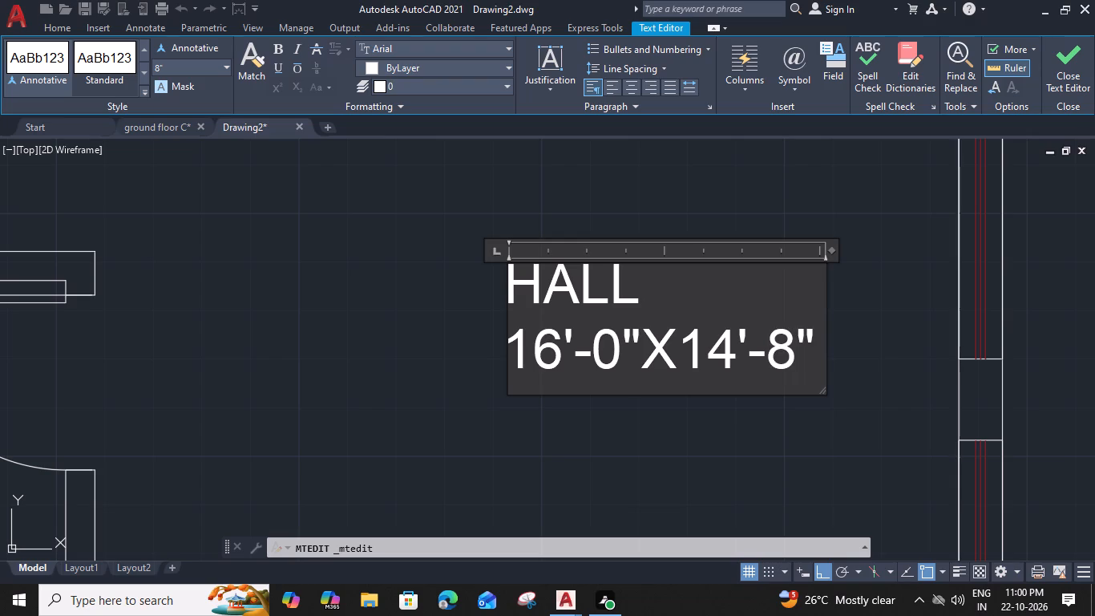
pyautogui.moveTo(619, 357); pyautogui.dragTo(603, 357)
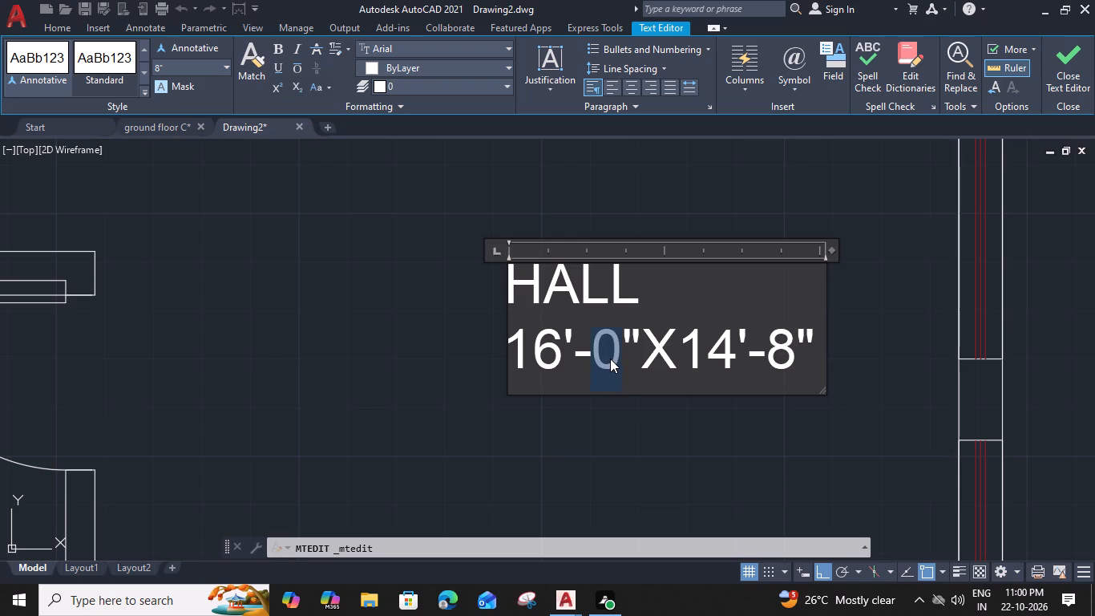
pyautogui.press('4')
# Centre HALL over its size line by adding five leading spaces, and finish editing the label.
pyautogui.click(513, 288)
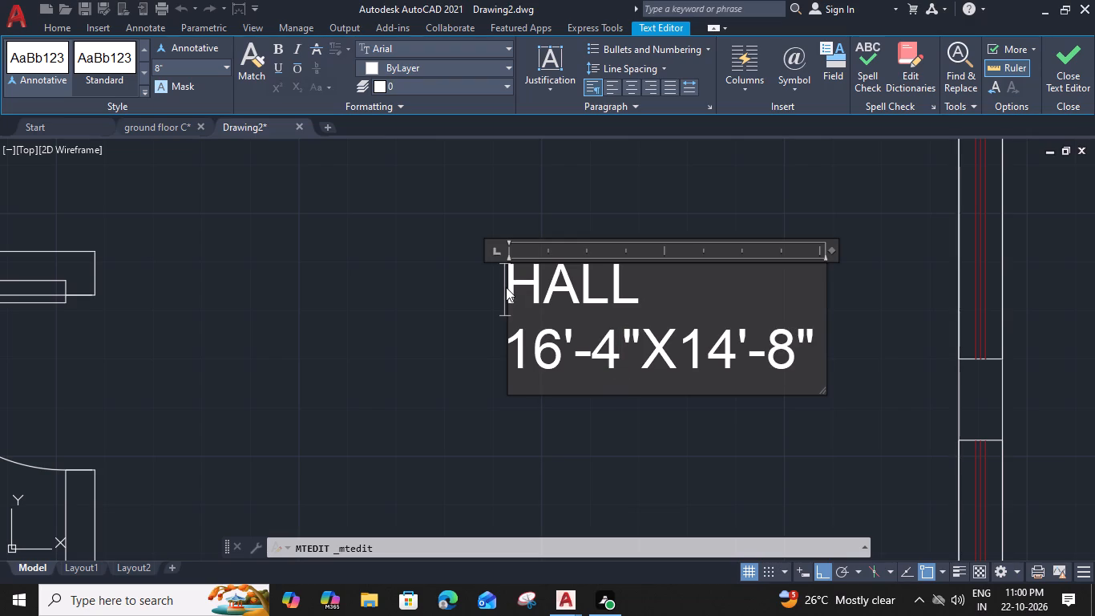
pyautogui.press('space')
pyautogui.press('space')
pyautogui.press('space')
pyautogui.press('space')
pyautogui.press('space')
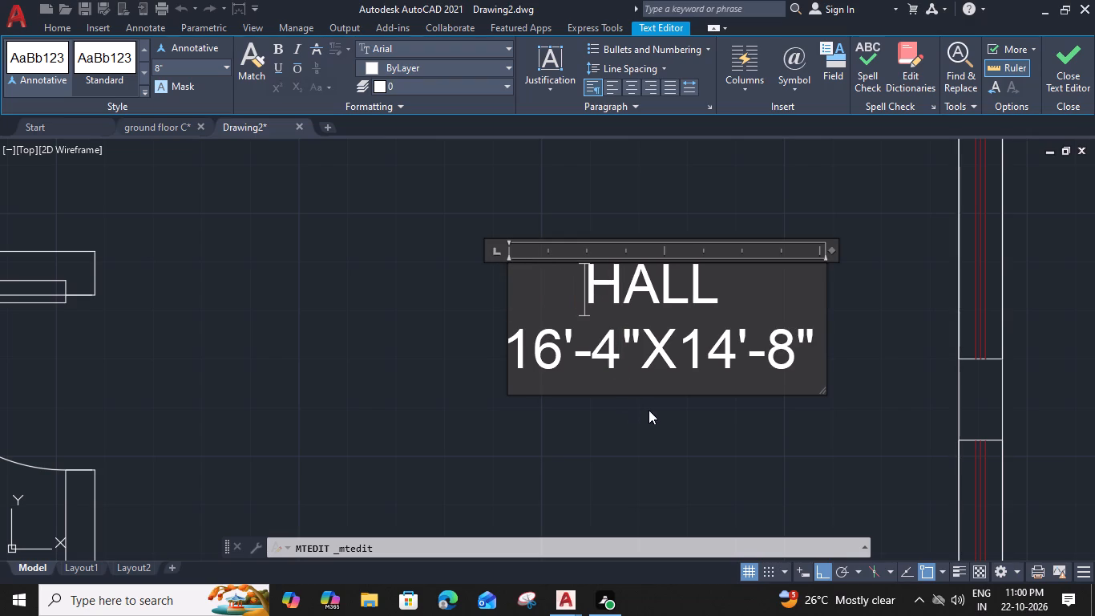
pyautogui.click(695, 427)
# Move the HALL label horizontally left, closer to the middle of the large open room.
pyautogui.scroll(-2, 689, 412)
pyautogui.moveTo(611, 417); pyautogui.dragTo(647, 428, button='middle')
pyautogui.click(654, 398)
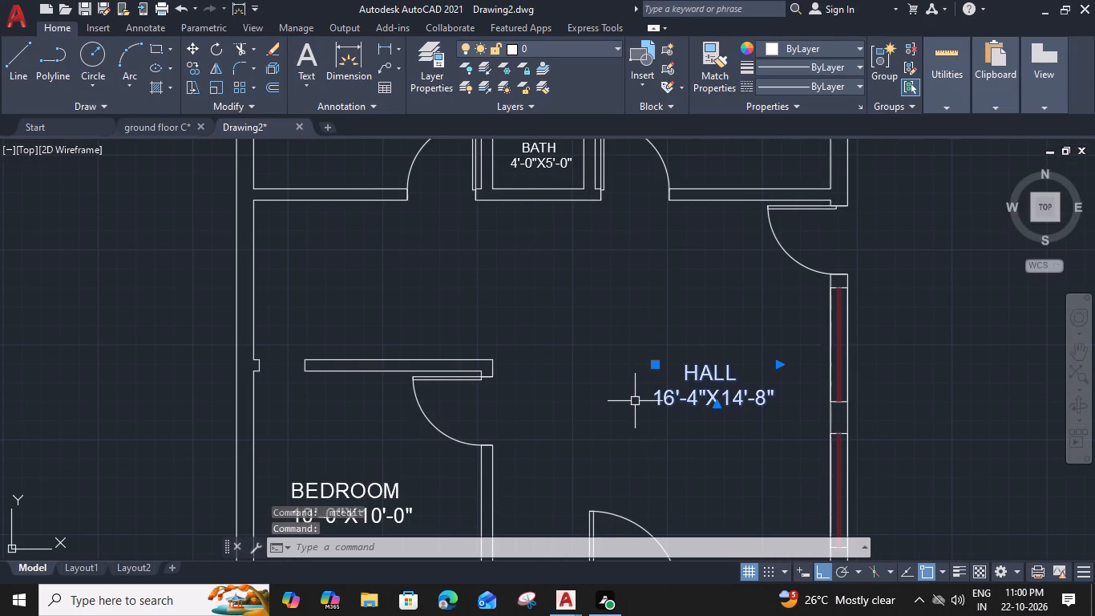
pyautogui.press('m')
pyautogui.press('space')
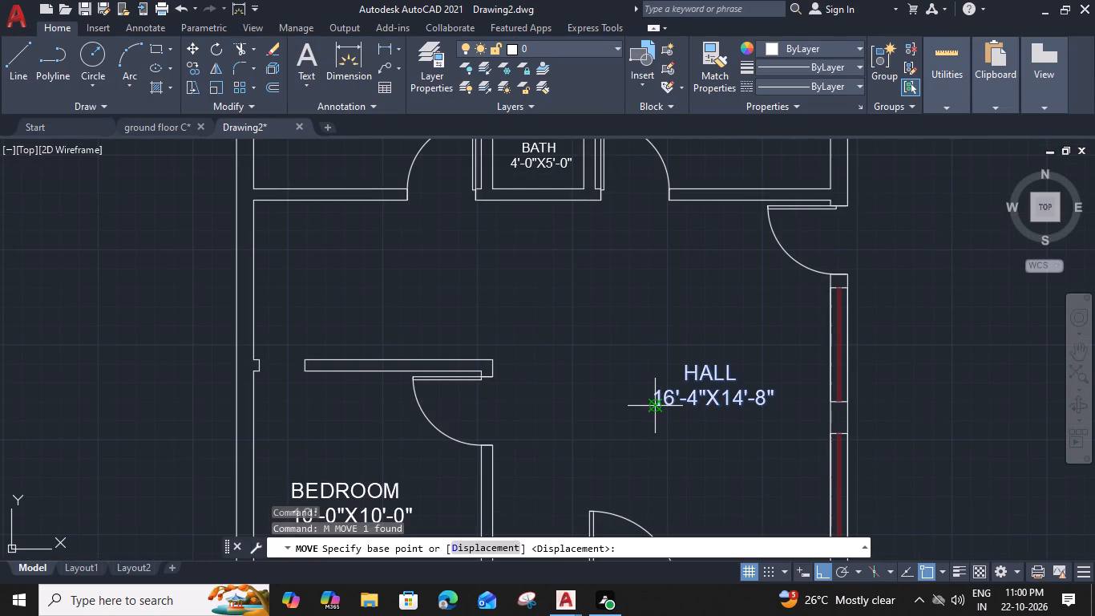
pyautogui.click(656, 406)
pyautogui.click(601, 410)
# Copy the upper-left bedroom's door to the opening at the left end of the lower bedroom's top wall.
pyautogui.scroll(-1, 600, 409)
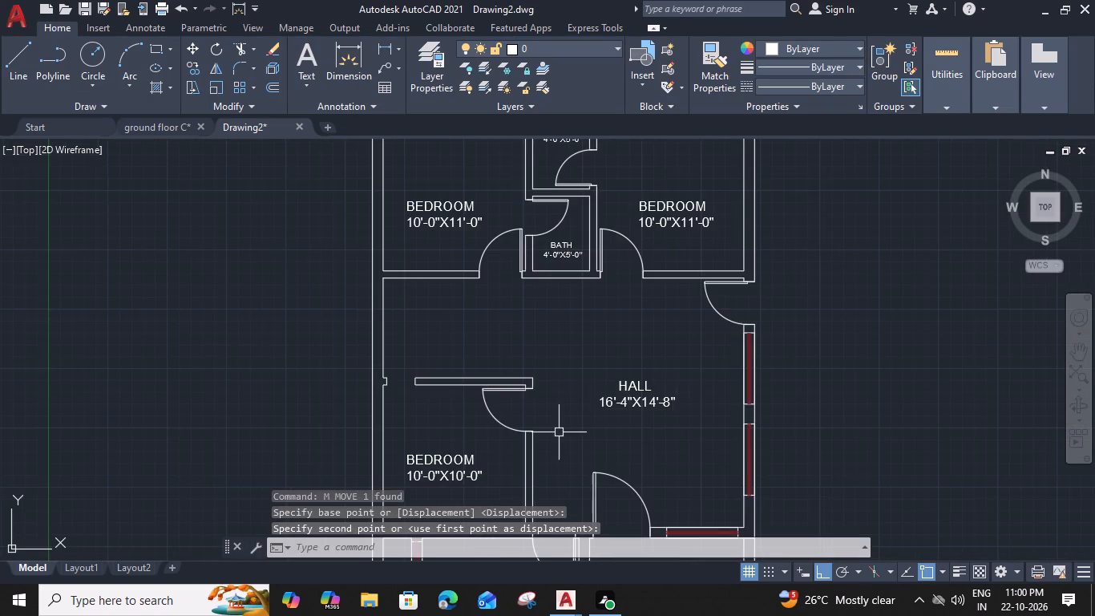
pyautogui.moveTo(558, 432); pyautogui.dragTo(657, 449, button='middle')
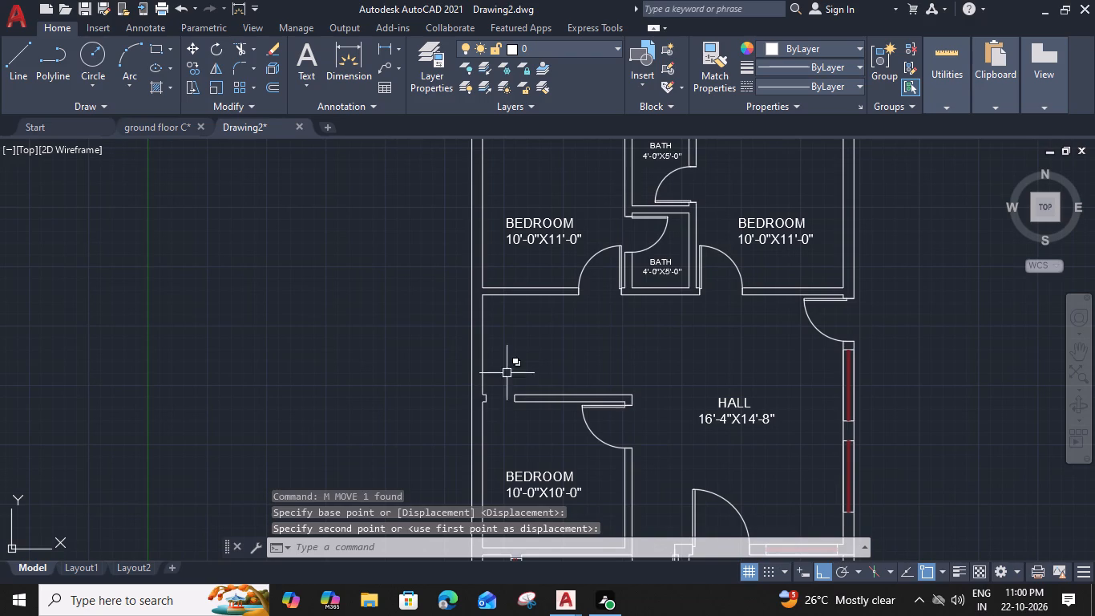
pyautogui.click(583, 264)
pyautogui.write('CO')
pyautogui.press('space')
pyautogui.scroll(1, 614, 286)
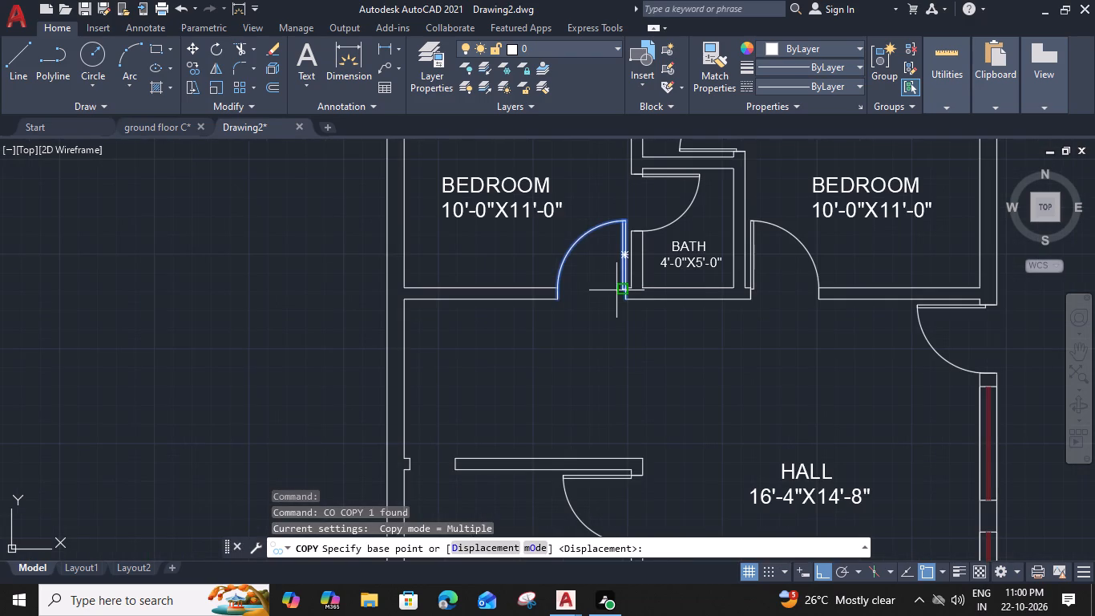
pyautogui.click(624, 298)
pyautogui.moveTo(384, 433); pyautogui.dragTo(455, 334, button='middle')
pyautogui.scroll(3, 542, 375)
pyautogui.click(475, 335)
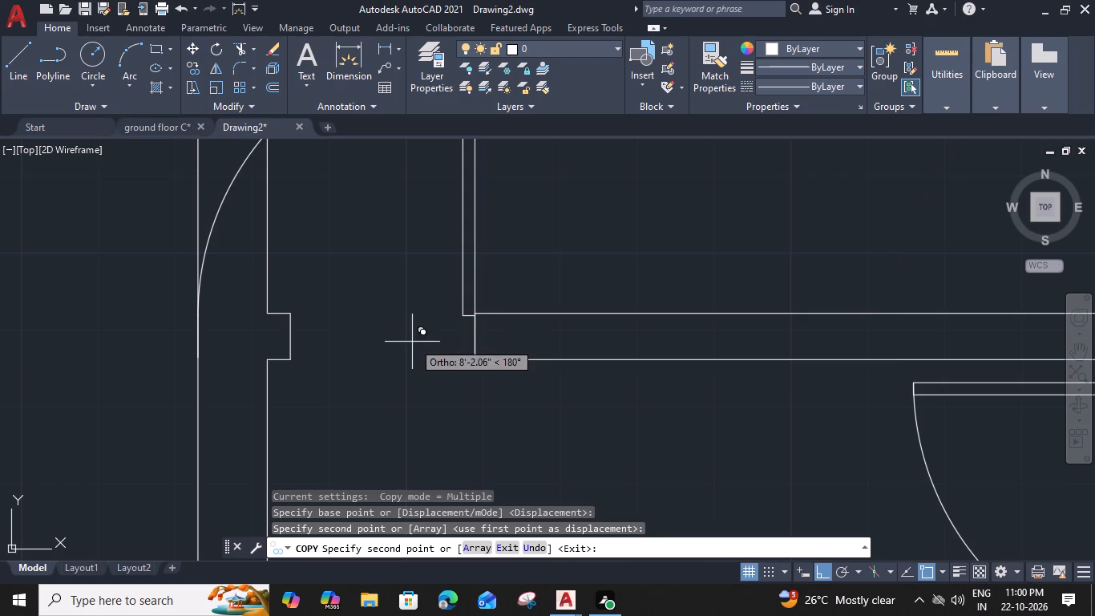
pyautogui.press('Escape')
# Scale the copied door by reference from its hinge corner so that it spans the 2'-6" opening.
pyautogui.moveTo(408, 343); pyautogui.dragTo(503, 375, button='middle')
pyautogui.click(306, 257)
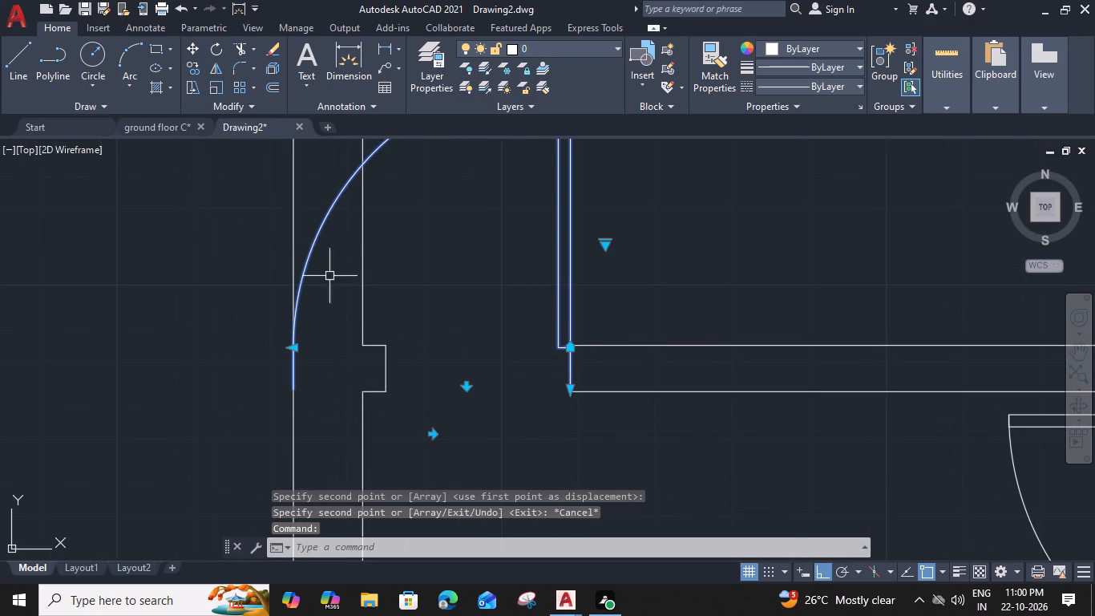
pyautogui.press('s')
pyautogui.press('c')
pyautogui.press('space')
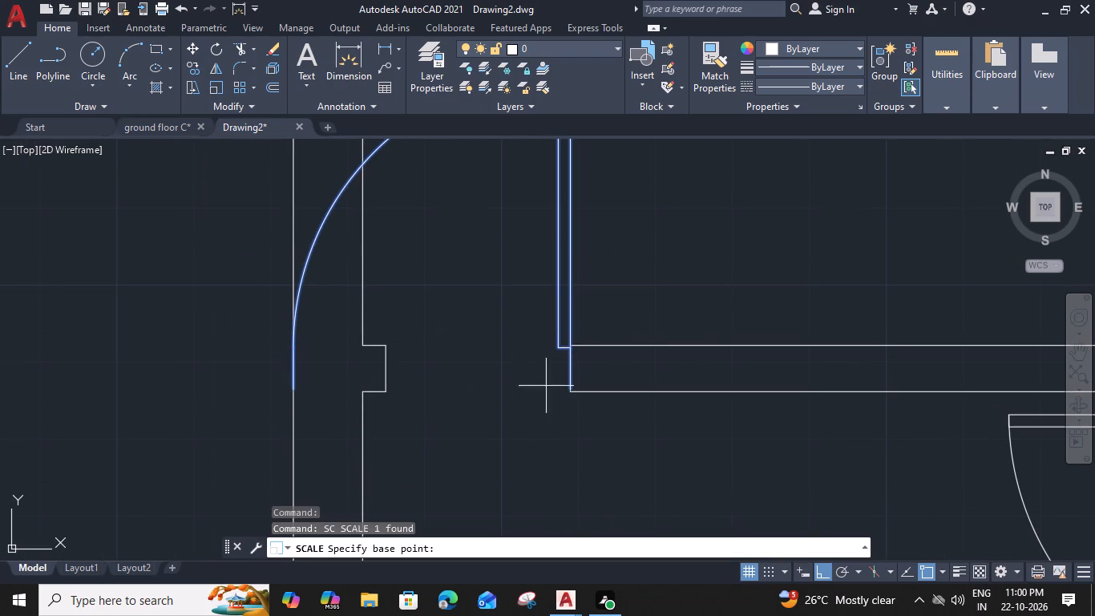
pyautogui.click(570, 385)
pyautogui.press('r')
pyautogui.press('space')
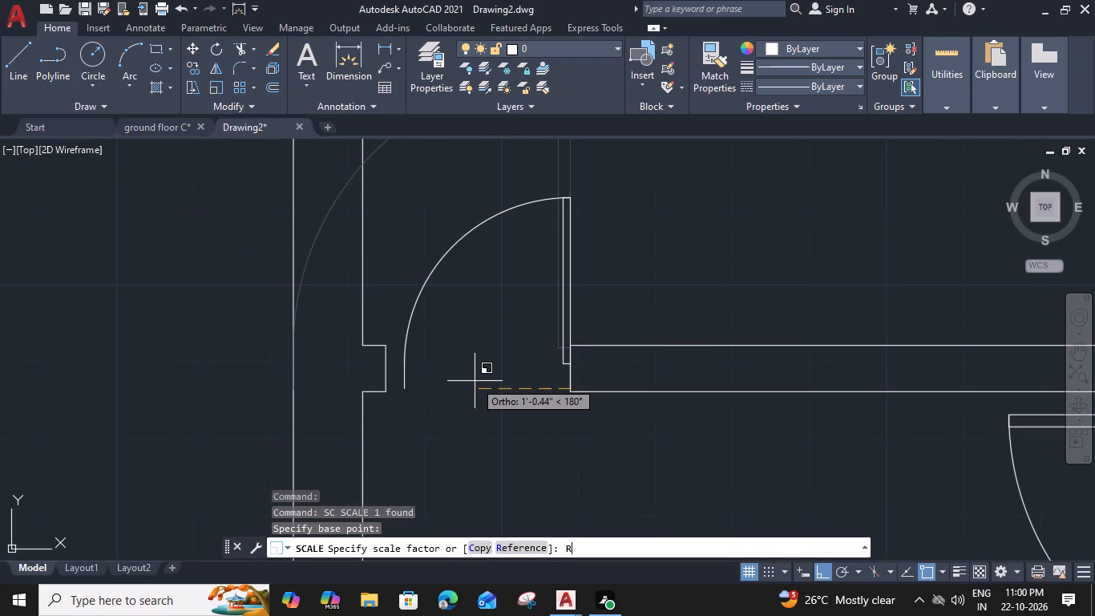
pyautogui.moveTo(567, 385); pyautogui.dragTo(549, 384)
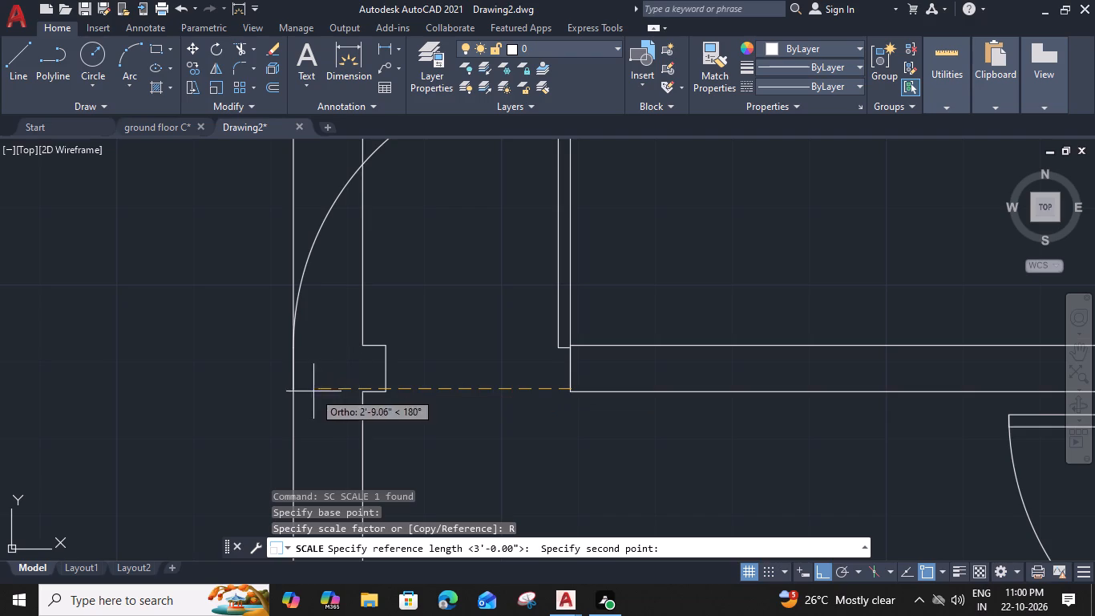
pyautogui.click(293, 391)
pyautogui.click(387, 390)
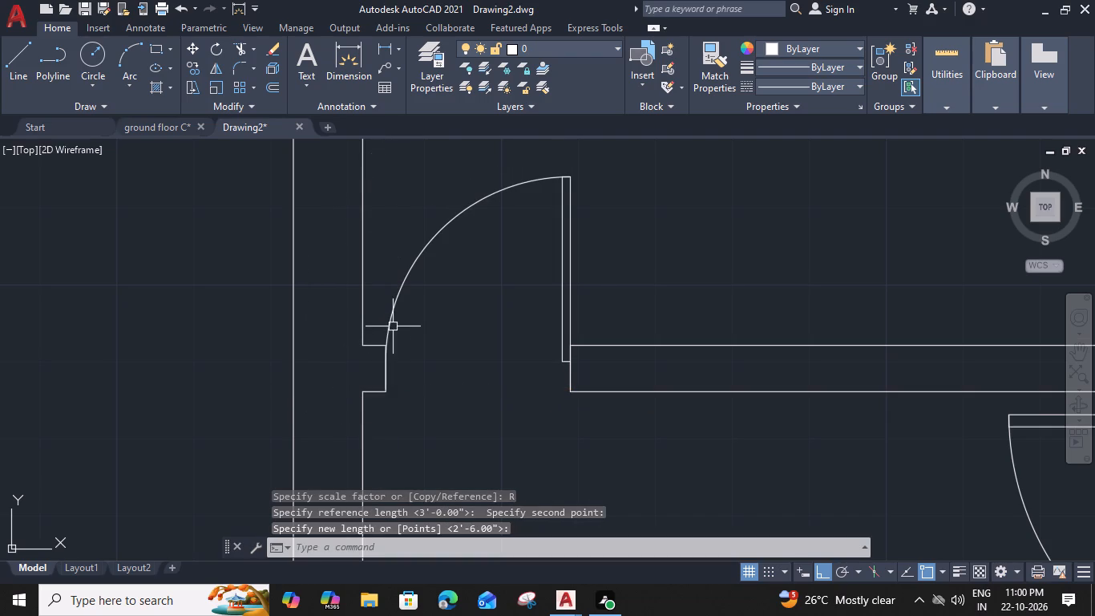
# Flip the scaled door so it hinges at the outer wall side and swings down into the lower bedroom.
pyautogui.click(389, 322)
pyautogui.click(479, 416)
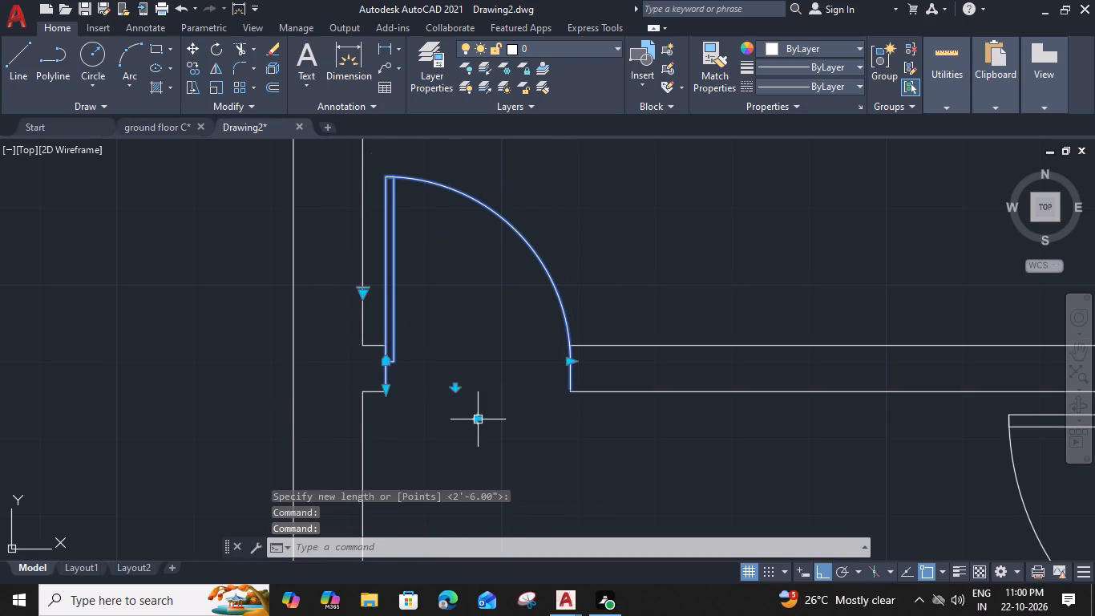
pyautogui.click(453, 391)
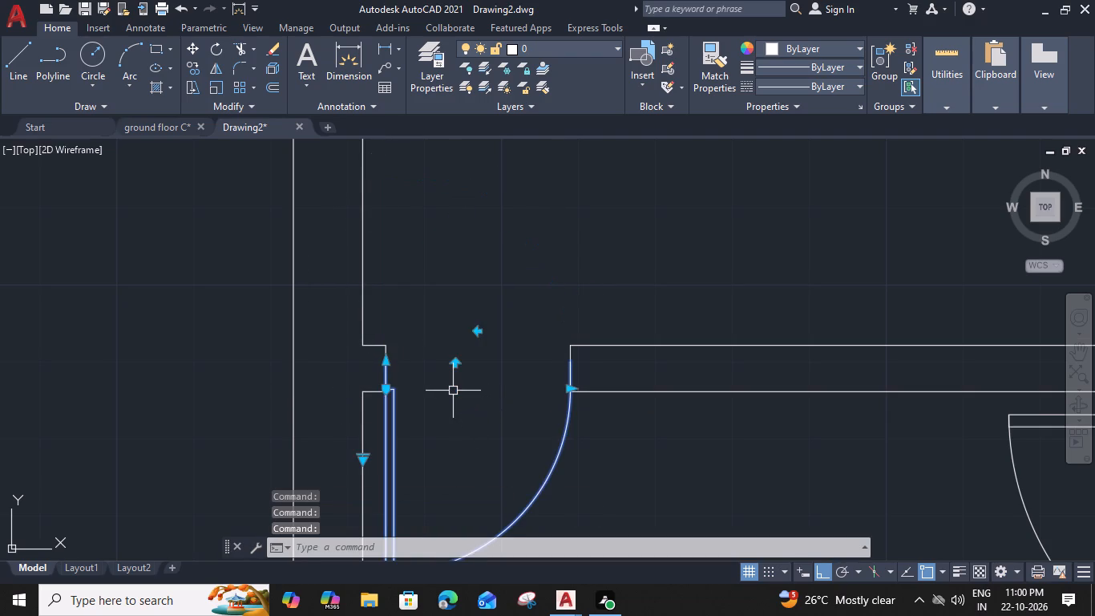
pyautogui.press('Escape')
# Offset the inner line of the left outer wall above the new door 3' into the hall.
pyautogui.scroll(-2, 469, 344)
pyautogui.moveTo(471, 346); pyautogui.dragTo(452, 435, button='middle')
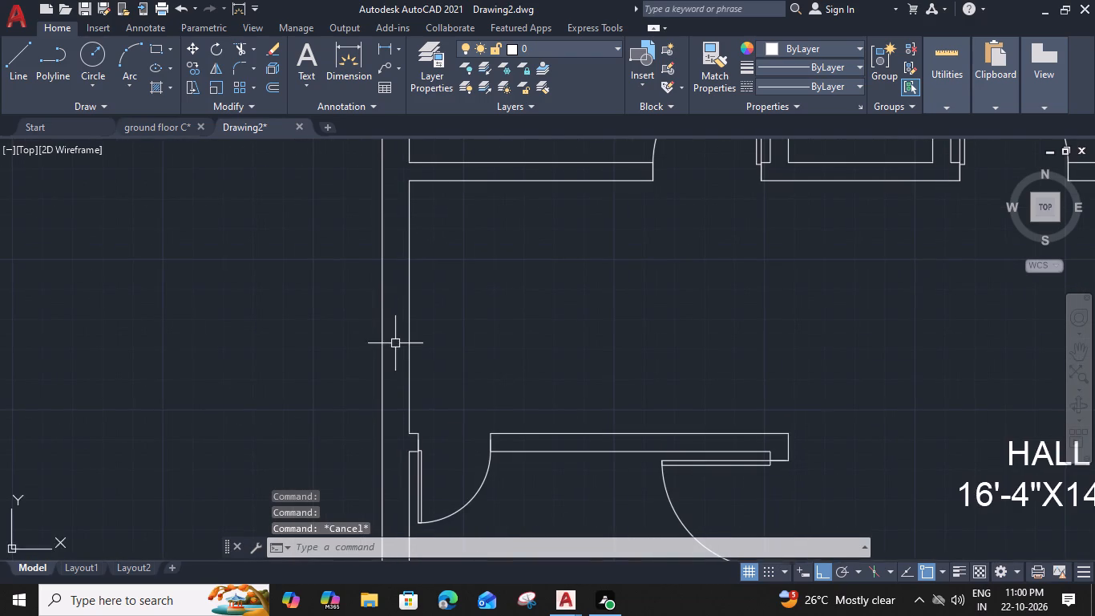
pyautogui.click(410, 340)
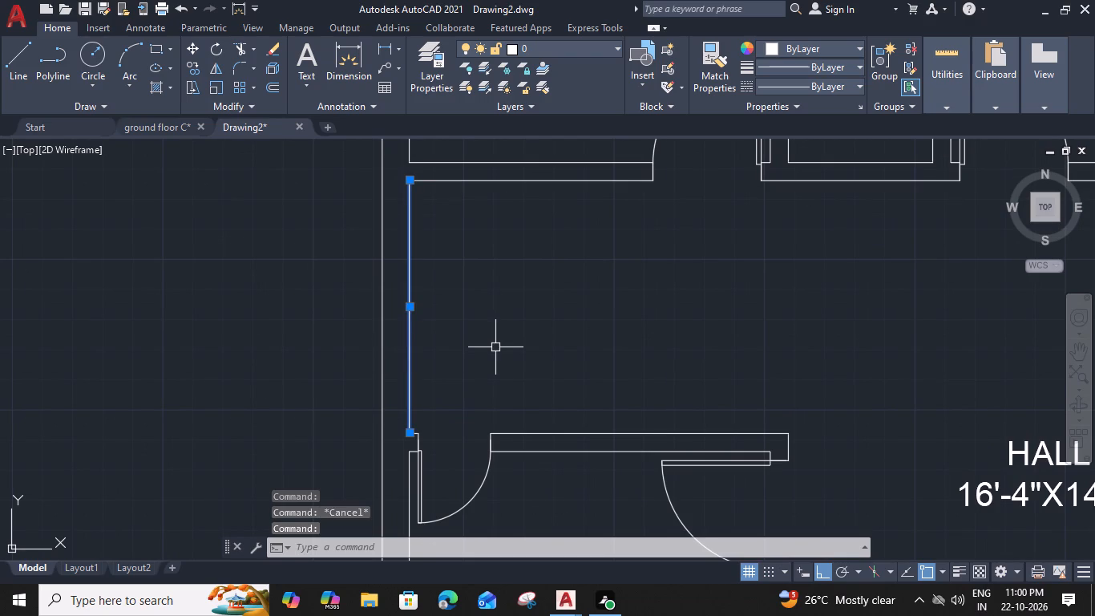
pyautogui.write('O')
pyautogui.press('space')
pyautogui.press('3')
pyautogui.press("'")
pyautogui.press('space')
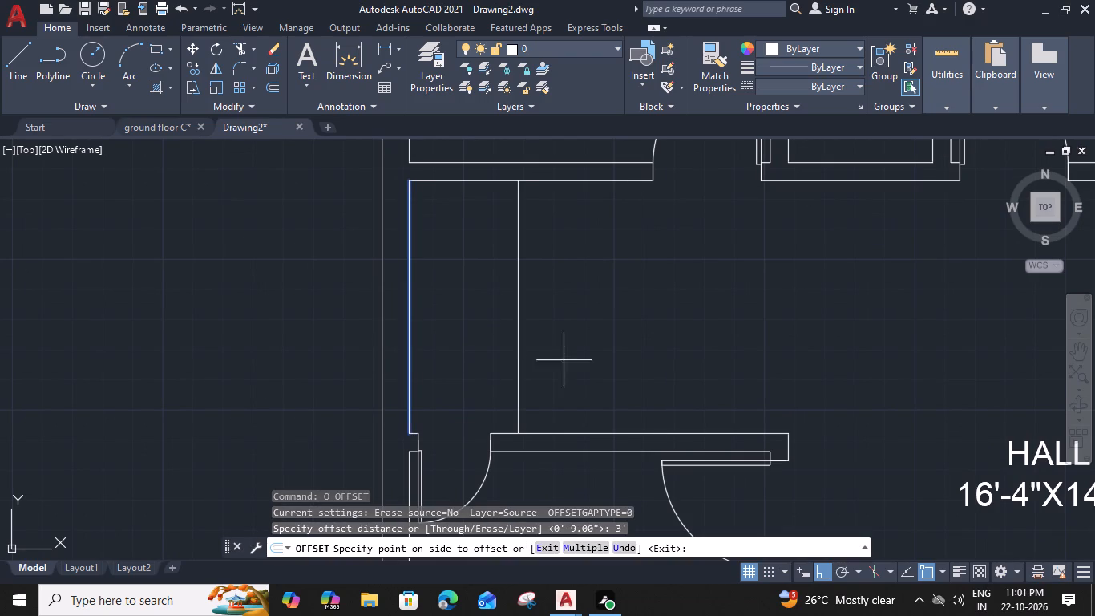
pyautogui.click(564, 360)
pyautogui.press('Escape')
# Draw a horizontal line from the offset line's midpoint to just past the end of the bedroom wall below.
pyautogui.write('L')
pyautogui.press('space')
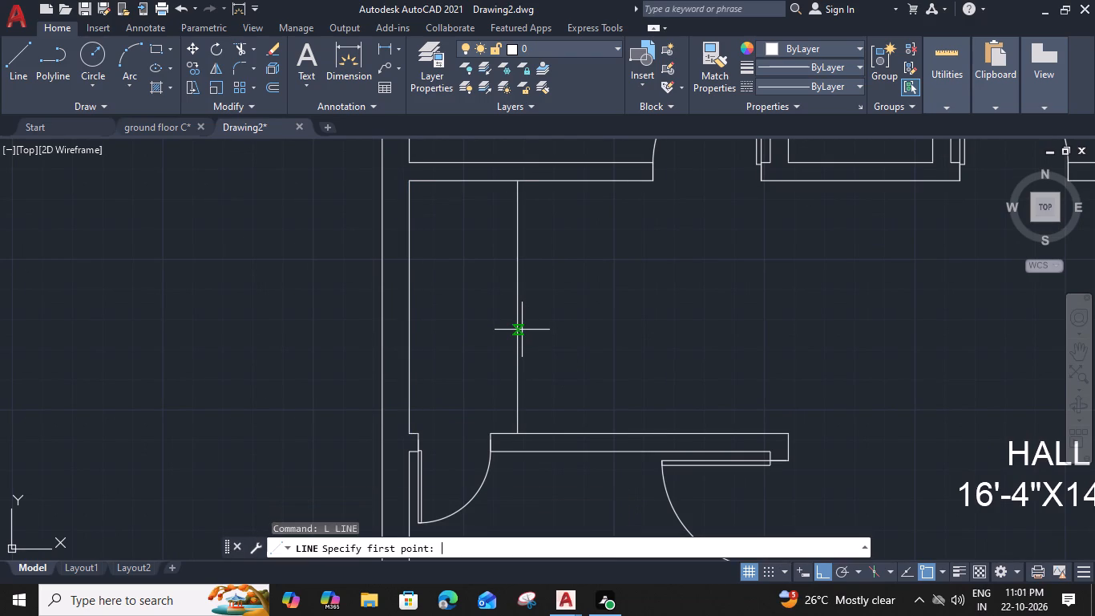
pyautogui.moveTo(542, 334); pyautogui.dragTo(464, 337, button='middle')
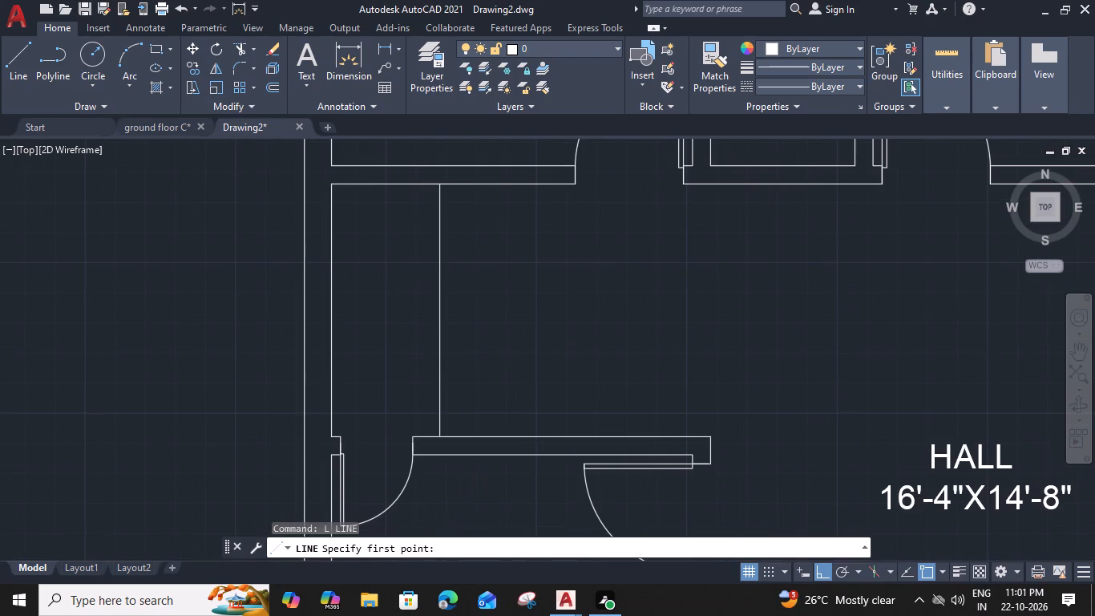
pyautogui.click(440, 310)
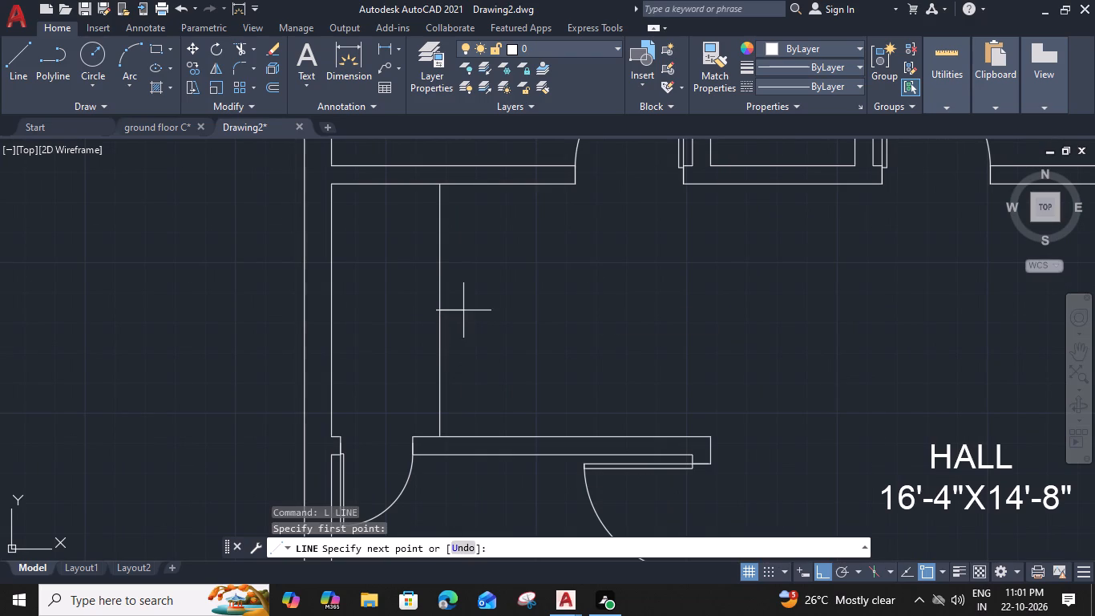
pyautogui.click(725, 305)
pyautogui.press('Escape')
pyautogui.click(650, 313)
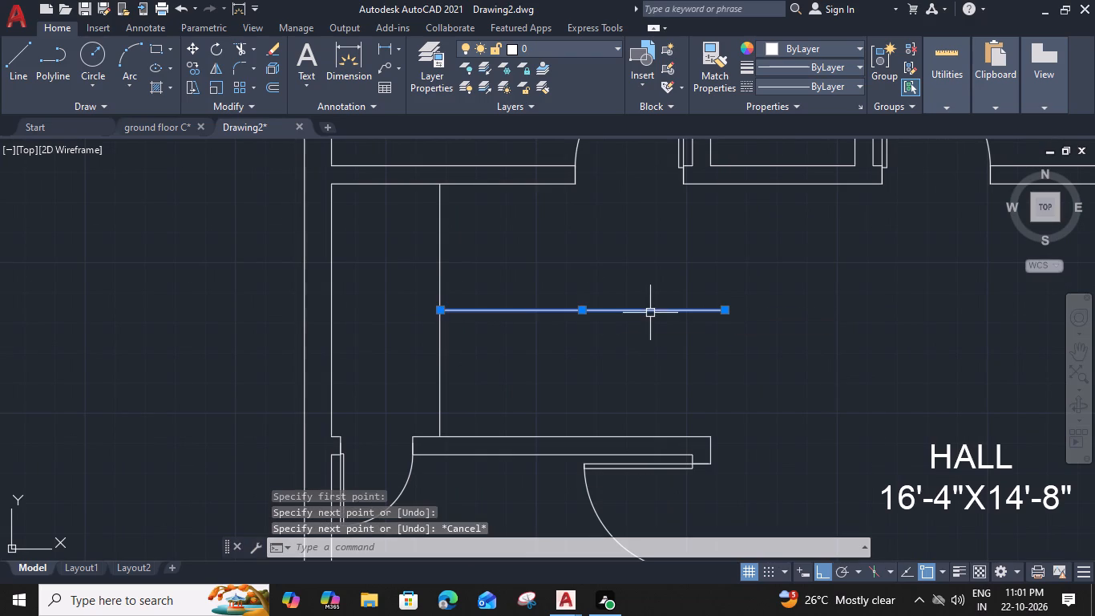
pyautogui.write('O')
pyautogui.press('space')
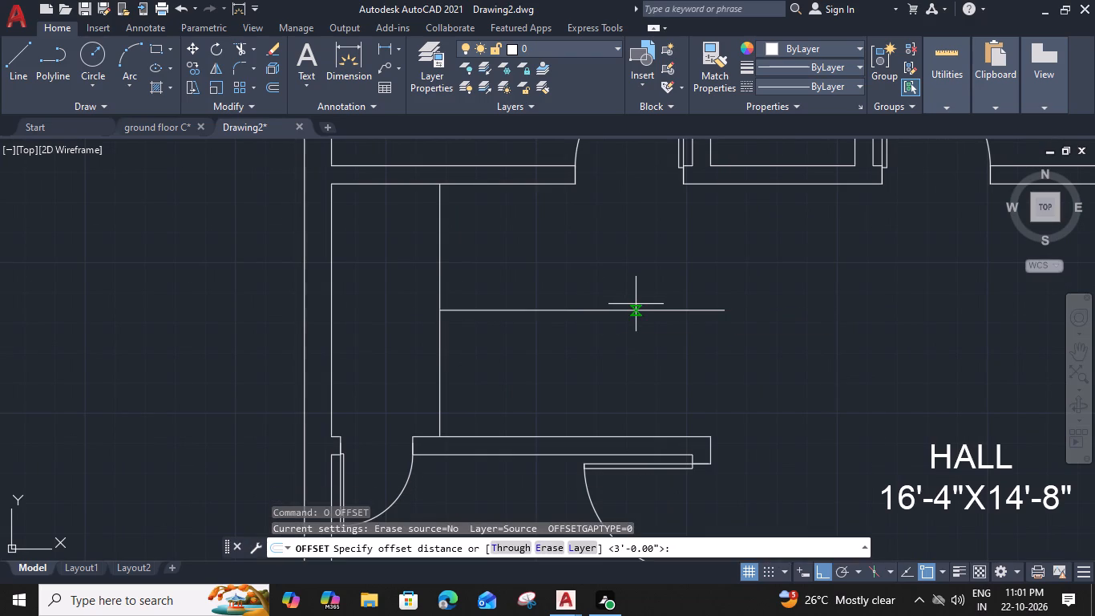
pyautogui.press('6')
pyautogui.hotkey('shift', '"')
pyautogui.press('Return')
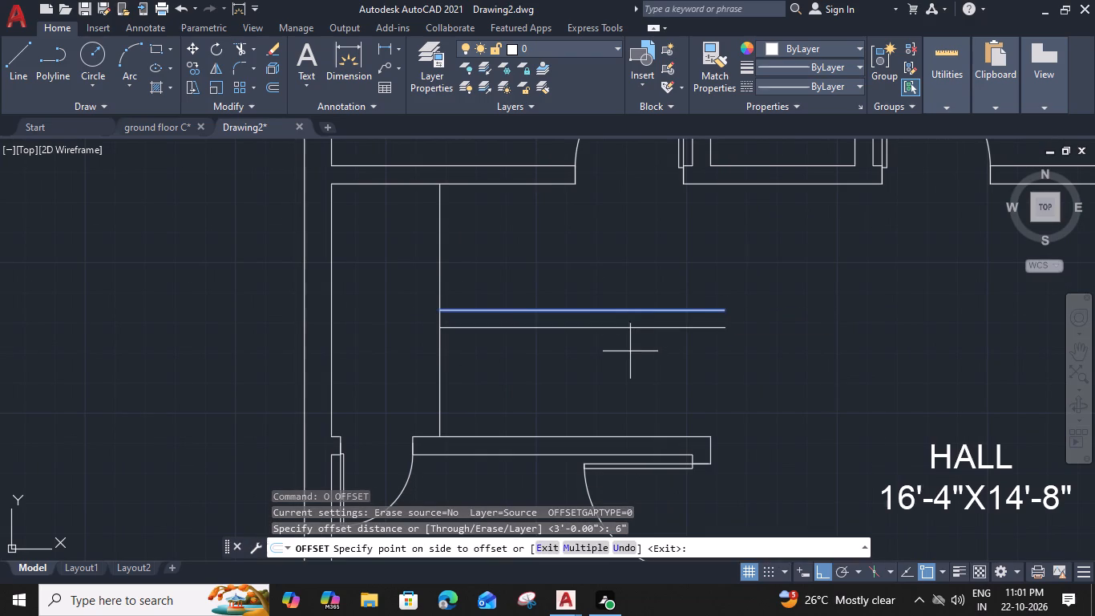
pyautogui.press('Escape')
# Offset the new horizontal line 5" both below and above.
pyautogui.click(689, 301)
pyautogui.click(647, 330)
pyautogui.write('O')
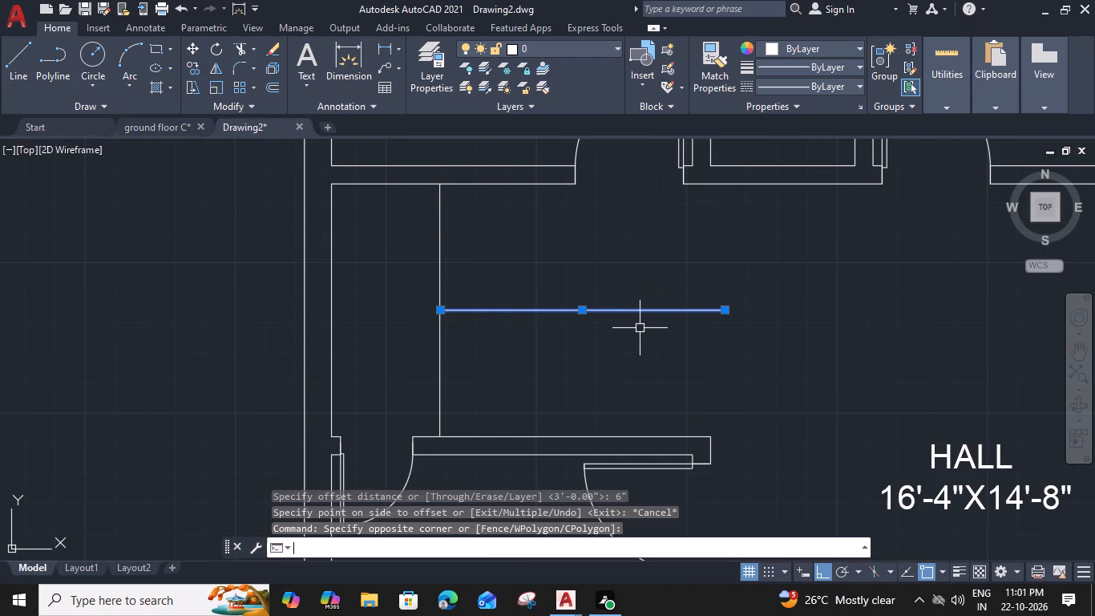
pyautogui.press('space')
pyautogui.write('5"')
pyautogui.press('Return')
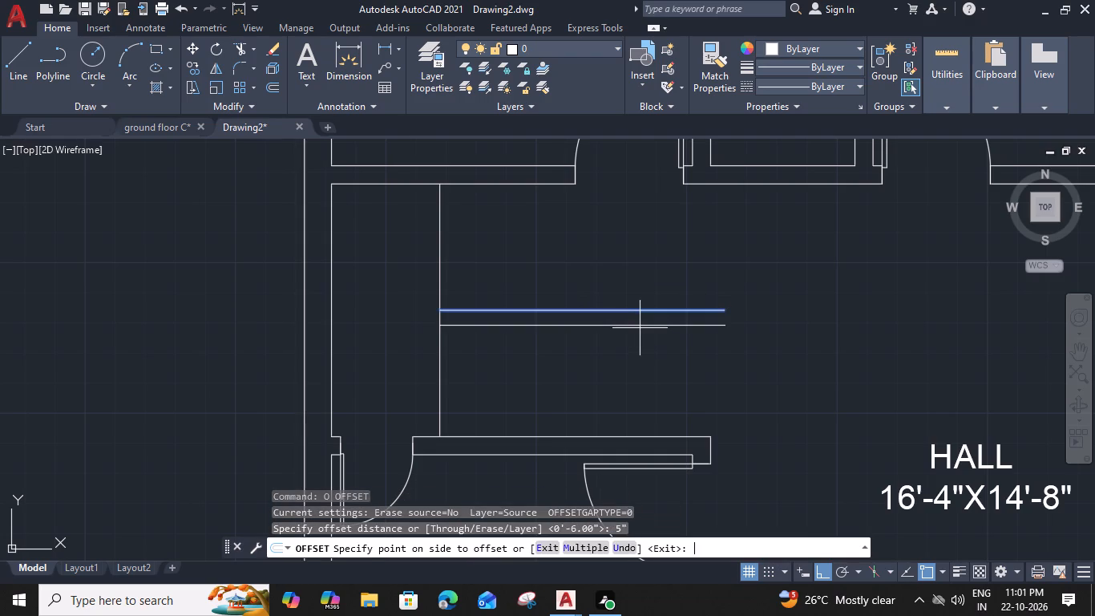
pyautogui.click(636, 353)
pyautogui.click(629, 309)
pyautogui.click(619, 280)
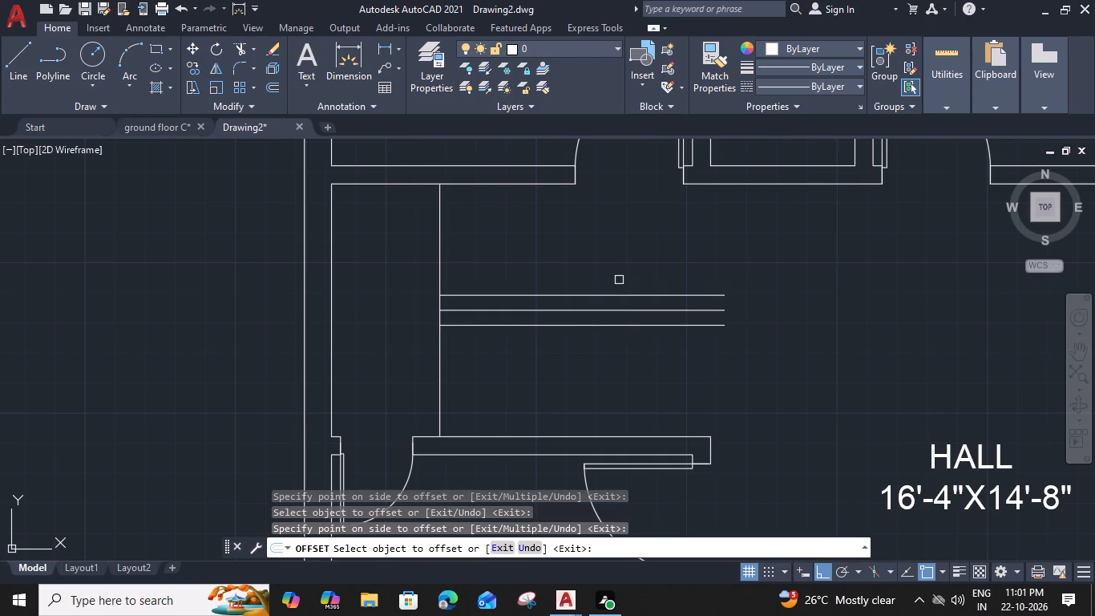
pyautogui.press('Escape')
# Delete the original middle line between the two offset lines.
pyautogui.click(629, 310)
pyautogui.press('Delete')
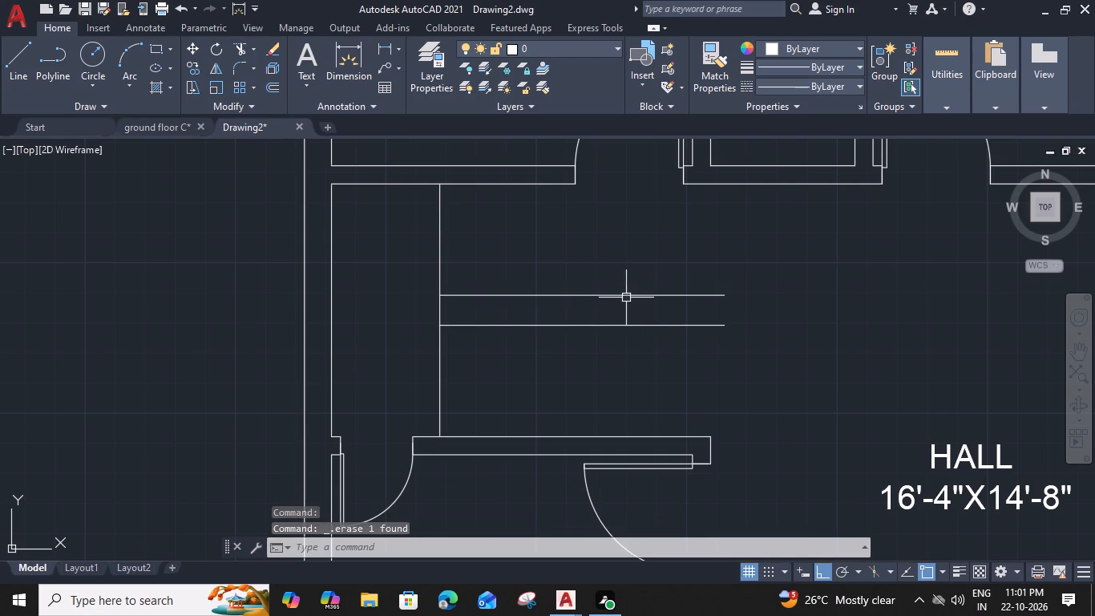
# Offset the two remaining horizontal lines 2" inward, towards each other.
pyautogui.click(626, 298)
pyautogui.write('O 2')
pyautogui.hotkey('shift', '"')
pyautogui.press('Return')
pyautogui.click(598, 359)
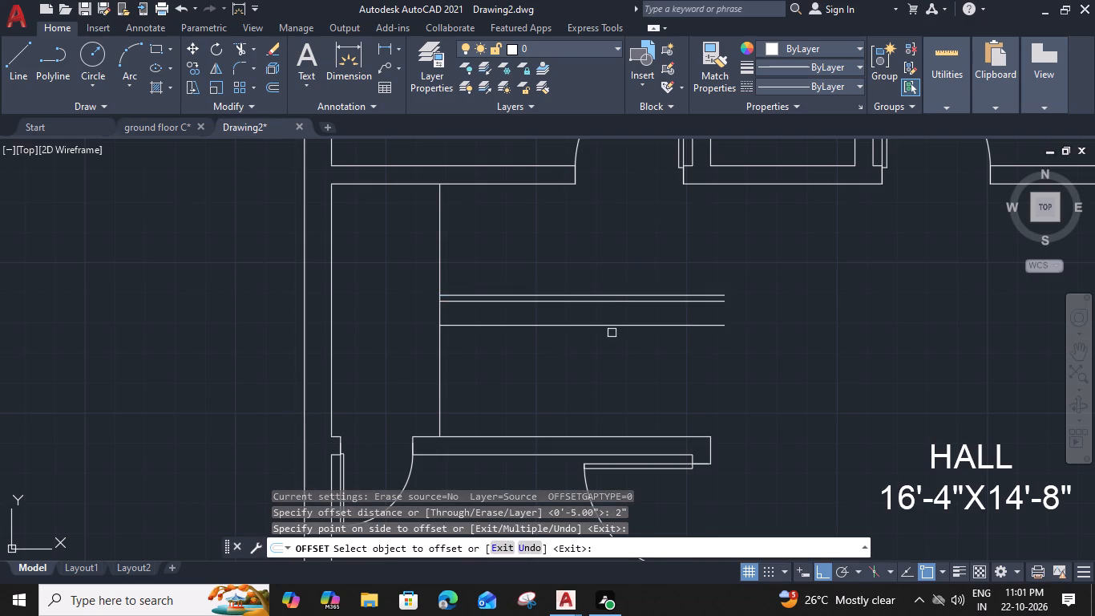
pyautogui.click(615, 327)
pyautogui.click(616, 314)
pyautogui.press('Escape')
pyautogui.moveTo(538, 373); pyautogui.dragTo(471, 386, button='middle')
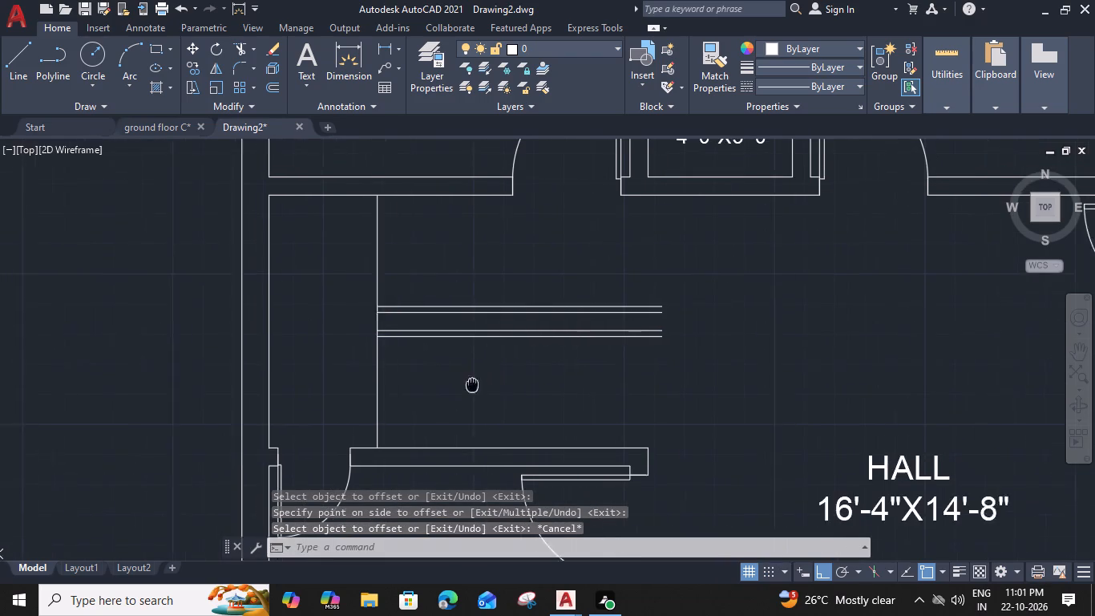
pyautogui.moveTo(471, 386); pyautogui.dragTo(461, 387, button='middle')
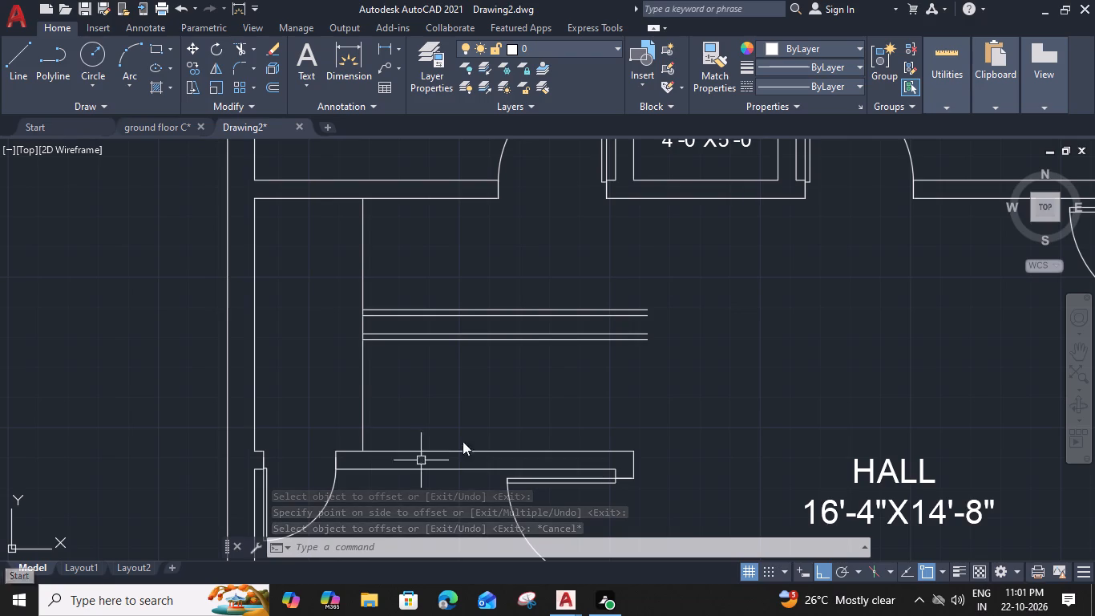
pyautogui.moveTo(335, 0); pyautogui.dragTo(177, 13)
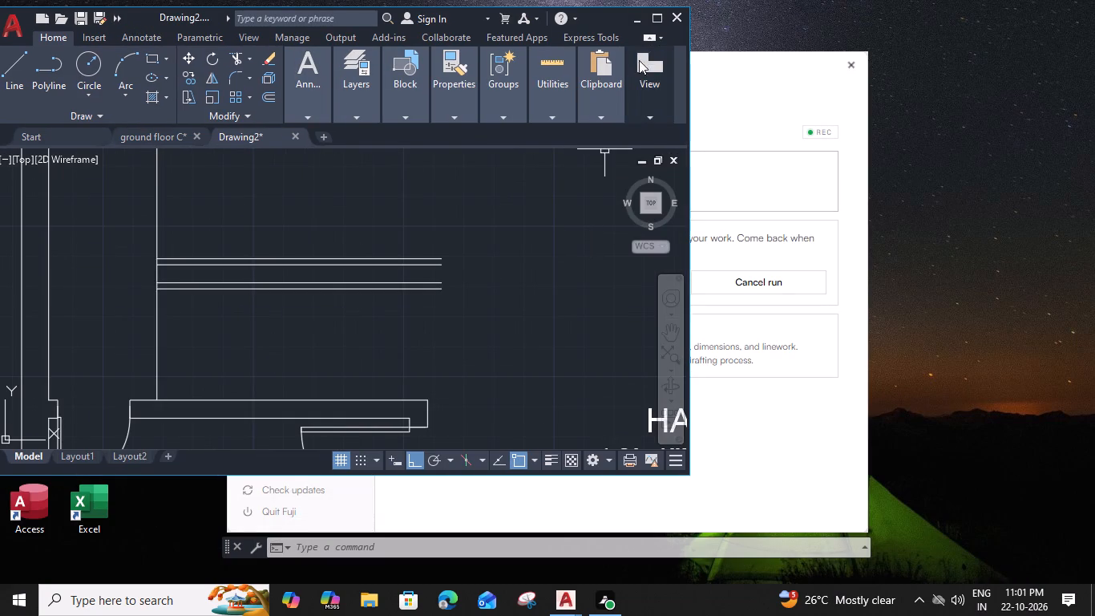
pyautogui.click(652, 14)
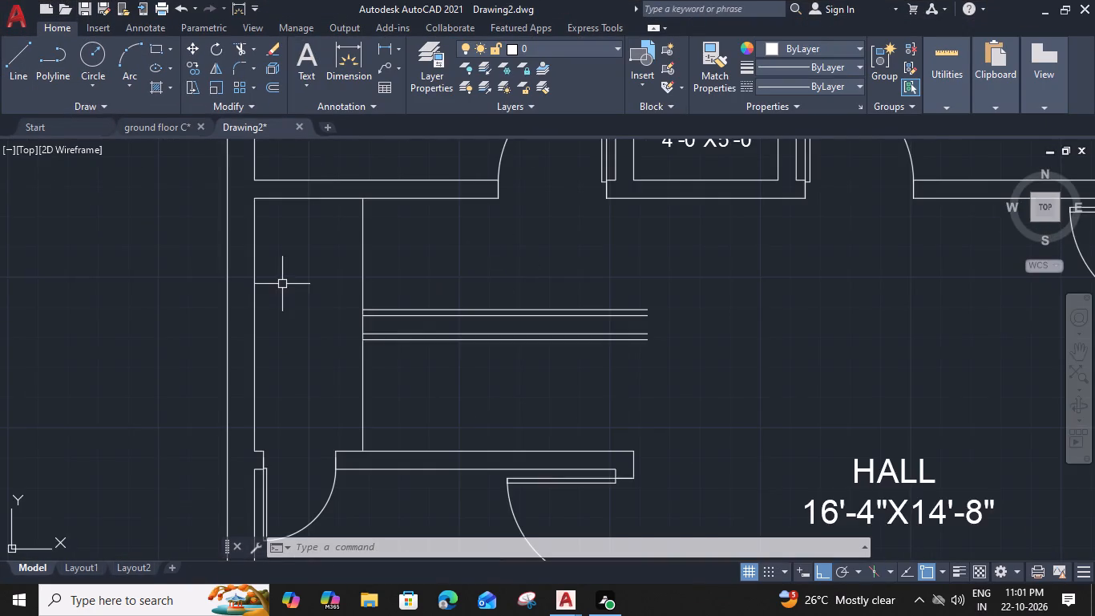
# Draw a horizontal line from the vertical offset line's midpoint to the inner face of the outer wall.
pyautogui.moveTo(293, 287); pyautogui.dragTo(510, 290, button='middle')
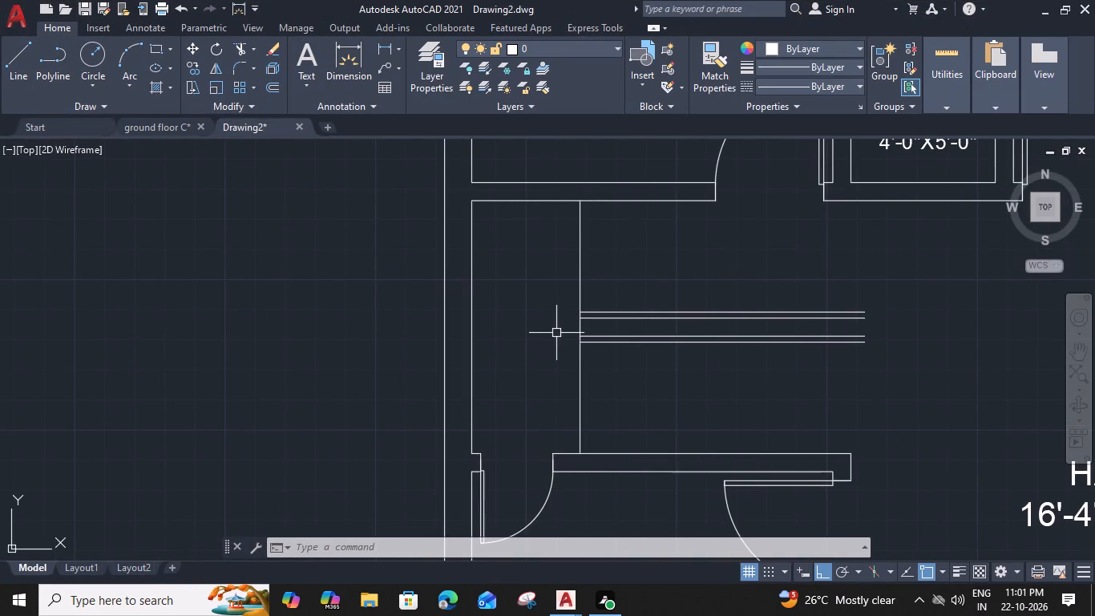
pyautogui.write('L')
pyautogui.press('space')
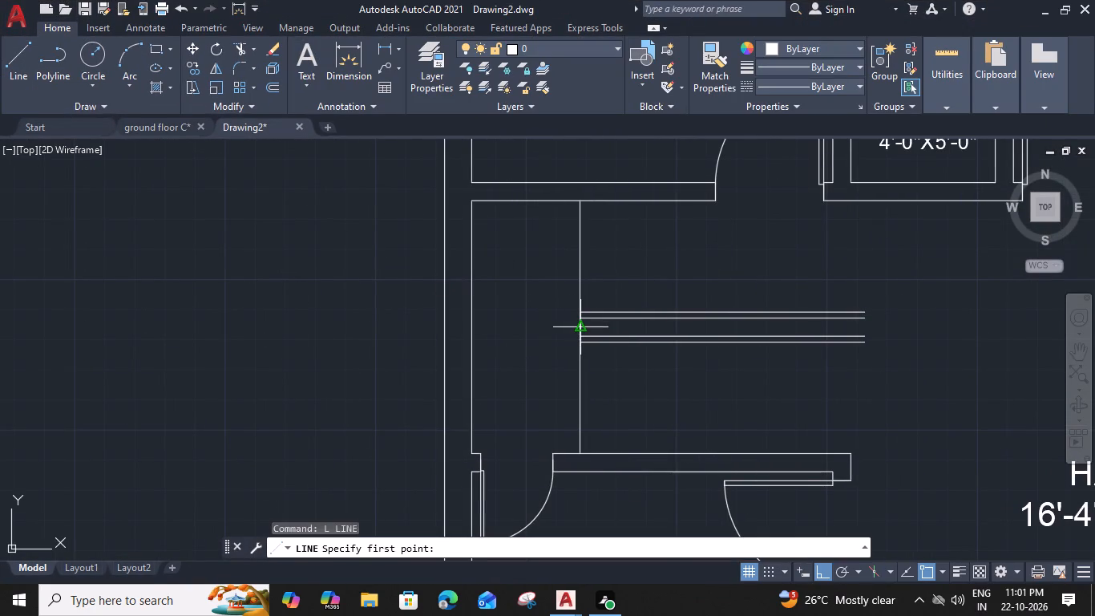
pyautogui.click(576, 326)
pyautogui.click(472, 324)
pyautogui.press('space')
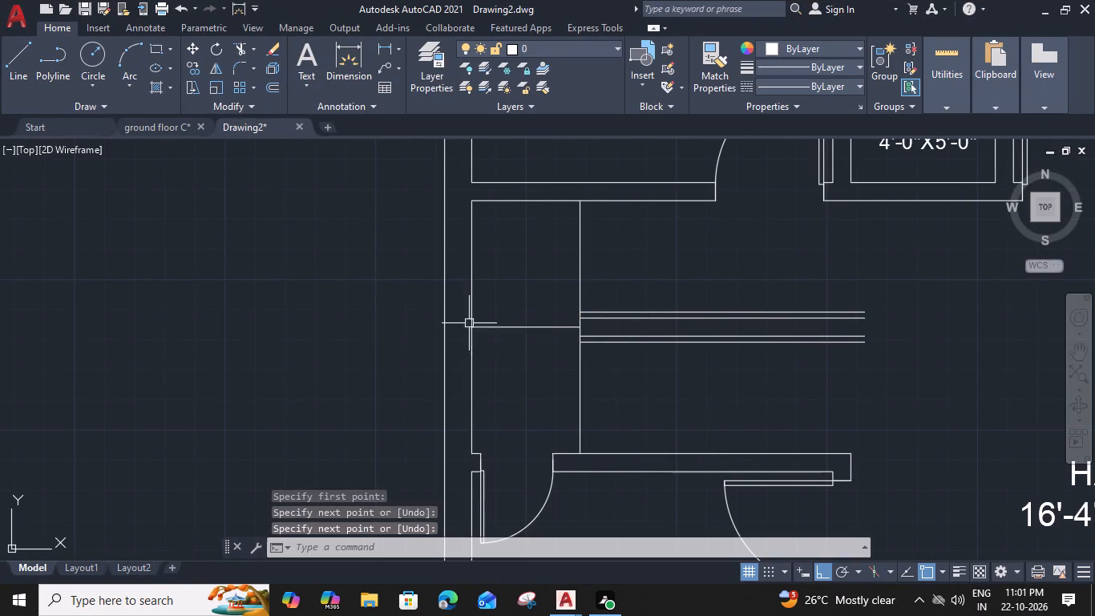
# Draw two diagonal lines from the same midpoint to the upper and lower wall corners of the stair landing.
pyautogui.press('space')
pyautogui.moveTo(580, 326); pyautogui.dragTo(571, 322)
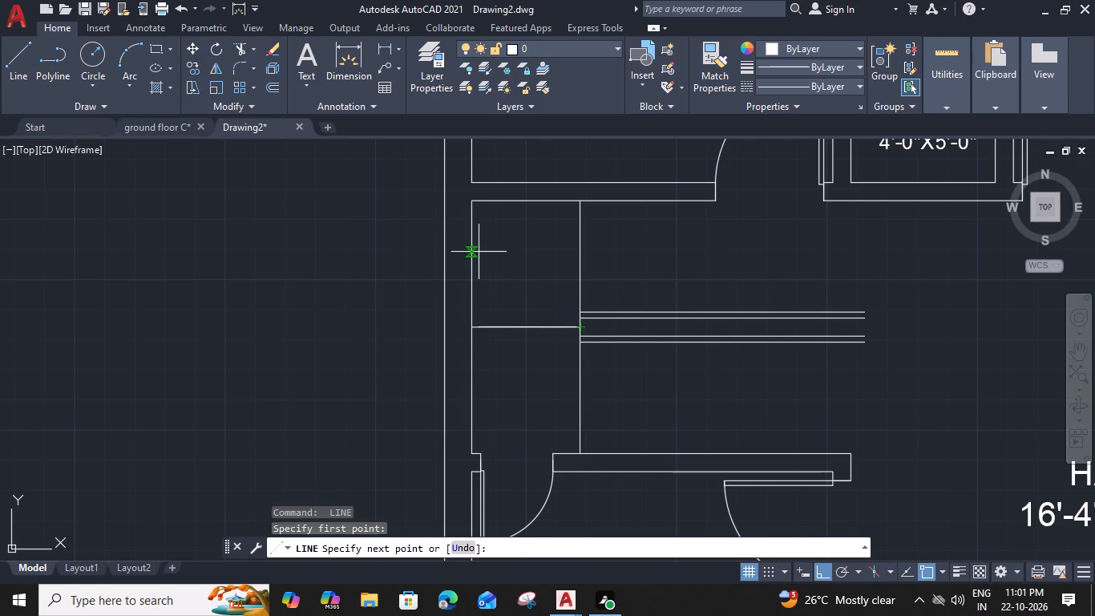
pyautogui.click(475, 205)
pyautogui.press('space')
pyautogui.press('space')
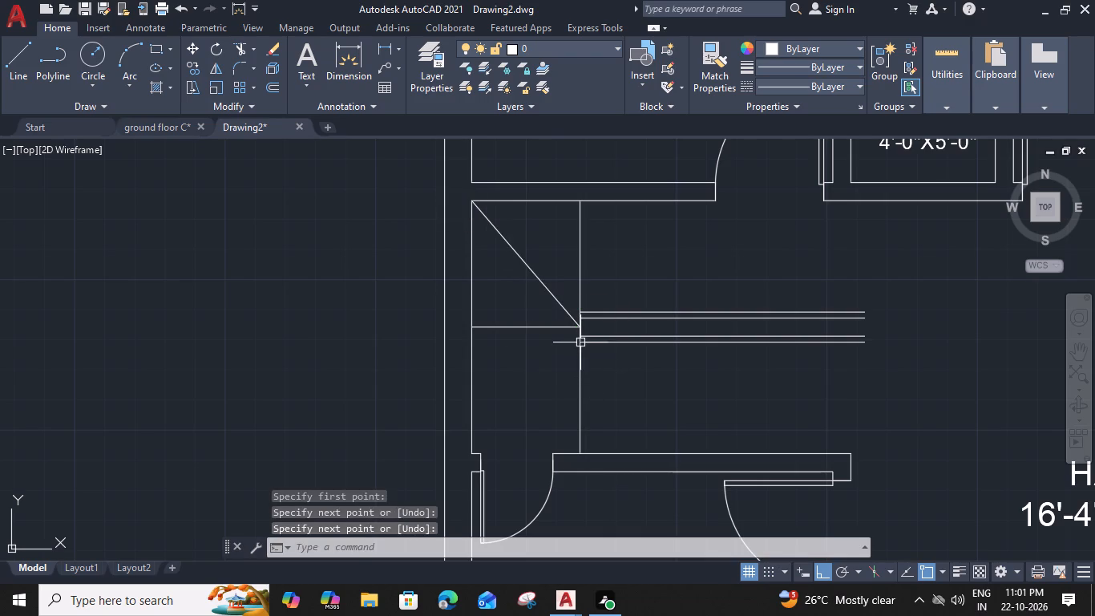
pyautogui.click(577, 328)
pyautogui.click(470, 453)
pyautogui.press('space')
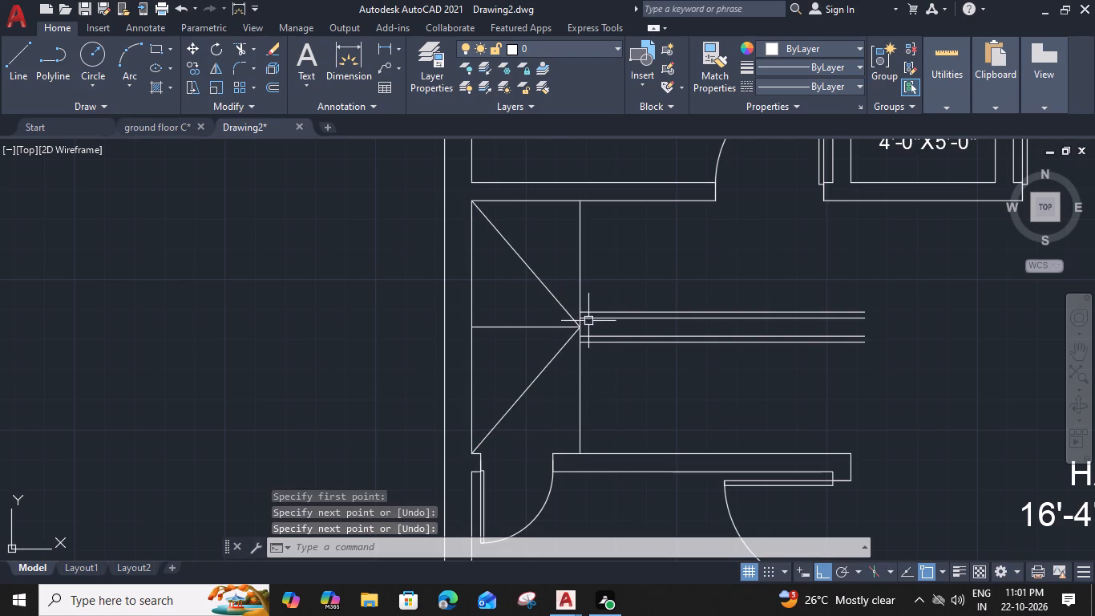
# Offset the landing's vertical edge line 11" towards the hall four times in succession to form stair treads.
pyautogui.click(583, 250)
pyautogui.write('O')
pyautogui.press('space')
pyautogui.write('11"')
pyautogui.press('Return')
pyautogui.click(673, 278)
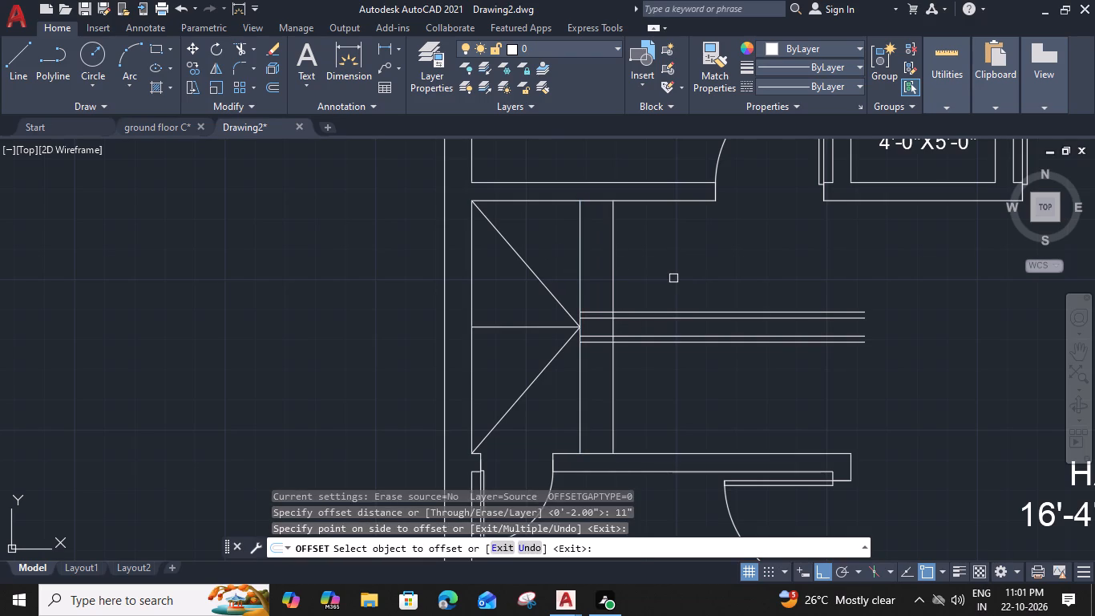
pyautogui.click(613, 266)
pyautogui.click(687, 272)
pyautogui.moveTo(646, 269); pyautogui.dragTo(655, 269)
pyautogui.click(706, 273)
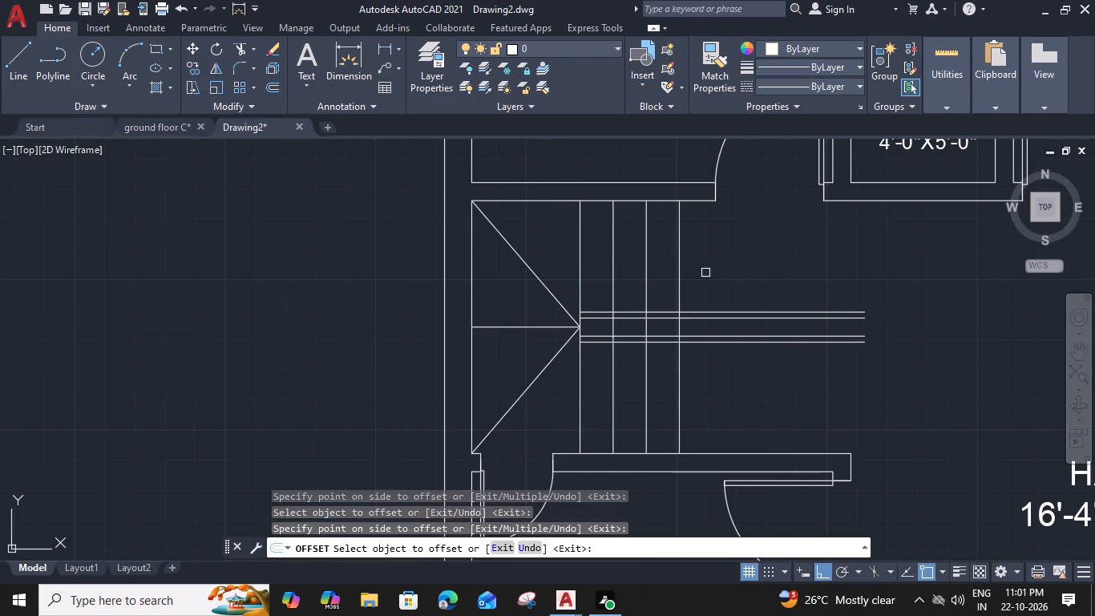
pyautogui.click(681, 261)
pyautogui.click(737, 273)
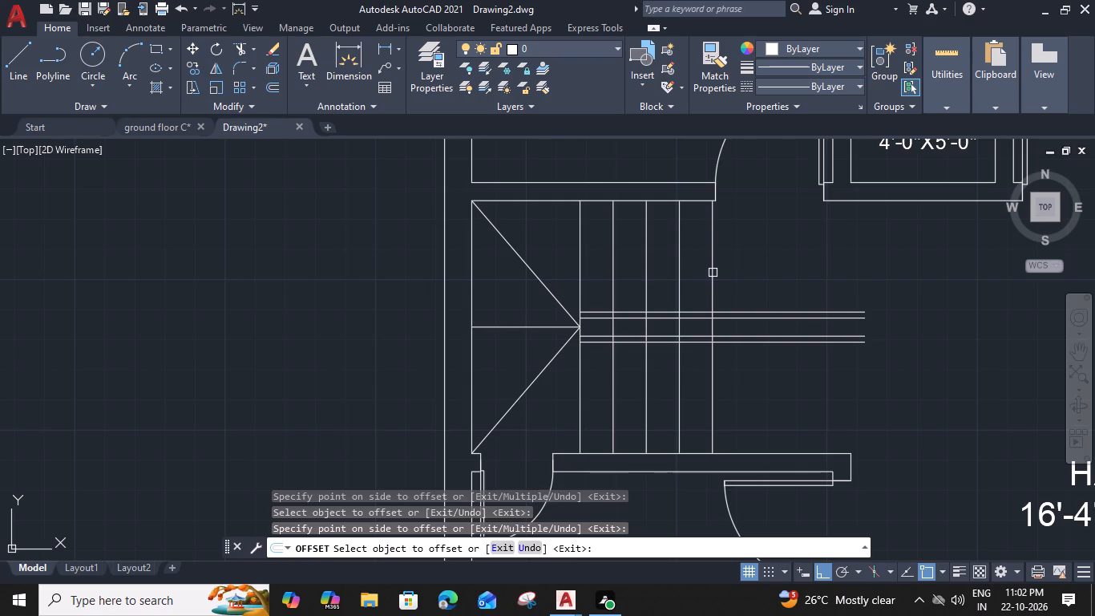
pyautogui.press('Escape')
# Trim the four new tread lines out of the band between the outermost horizontal railing lines.
pyautogui.write('TR')
pyautogui.press('space')
pyautogui.scroll(2, 706, 303)
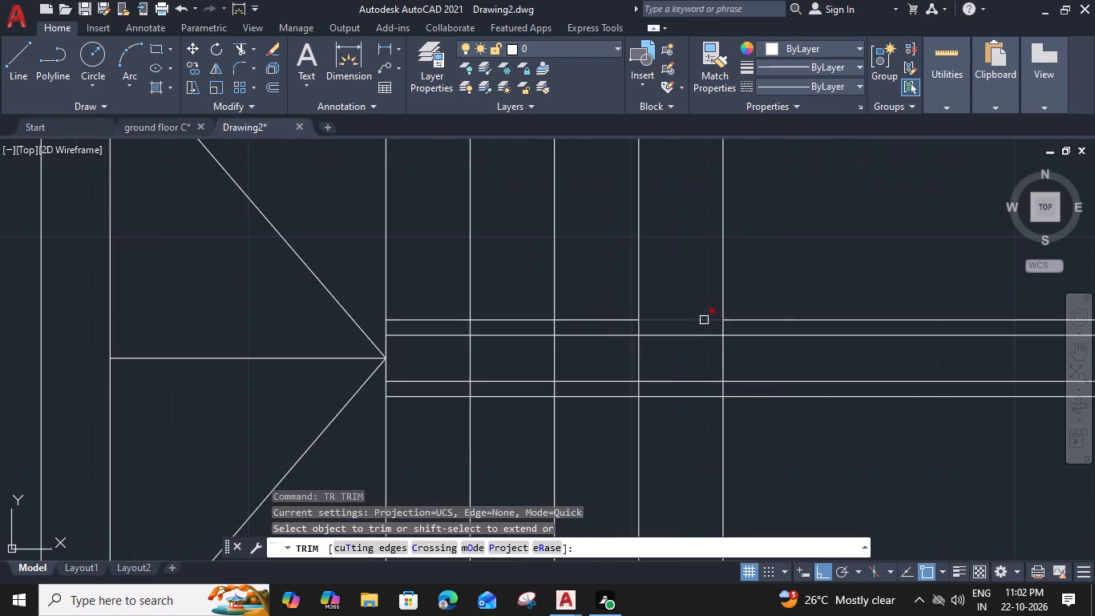
pyautogui.scroll(2, 716, 327)
pyautogui.moveTo(753, 328); pyautogui.dragTo(742, 328)
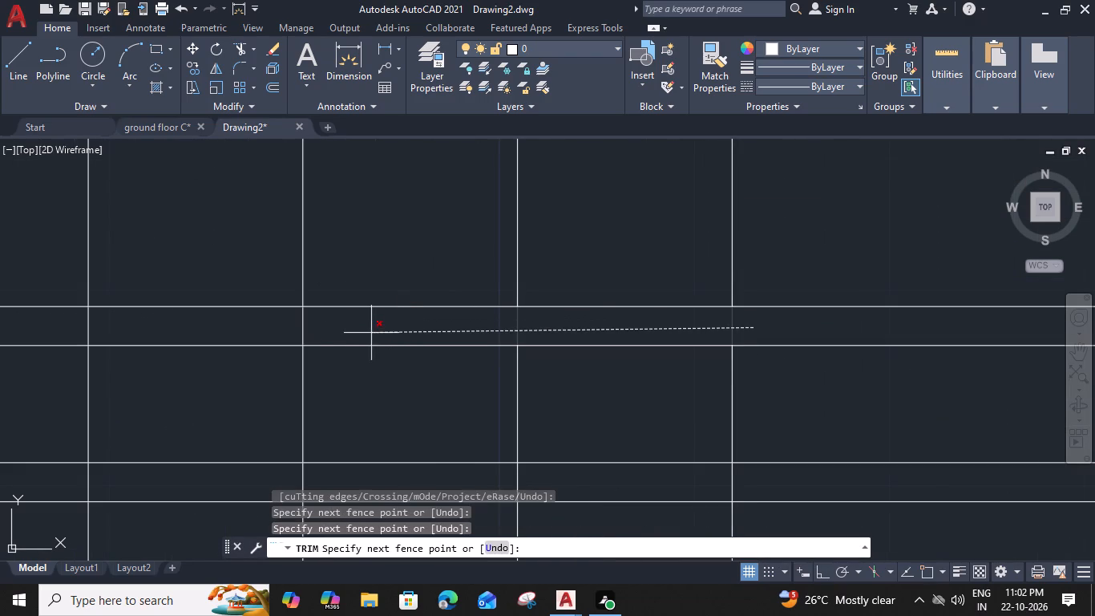
pyautogui.click(277, 327)
pyautogui.click(769, 383)
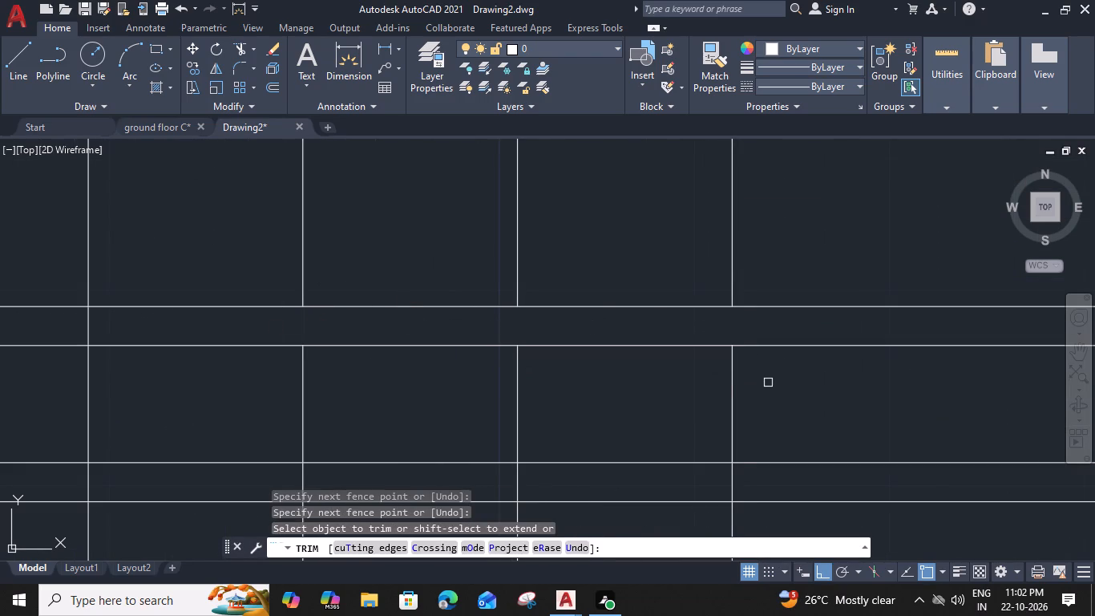
pyautogui.moveTo(195, 400); pyautogui.dragTo(350, 381, button='middle')
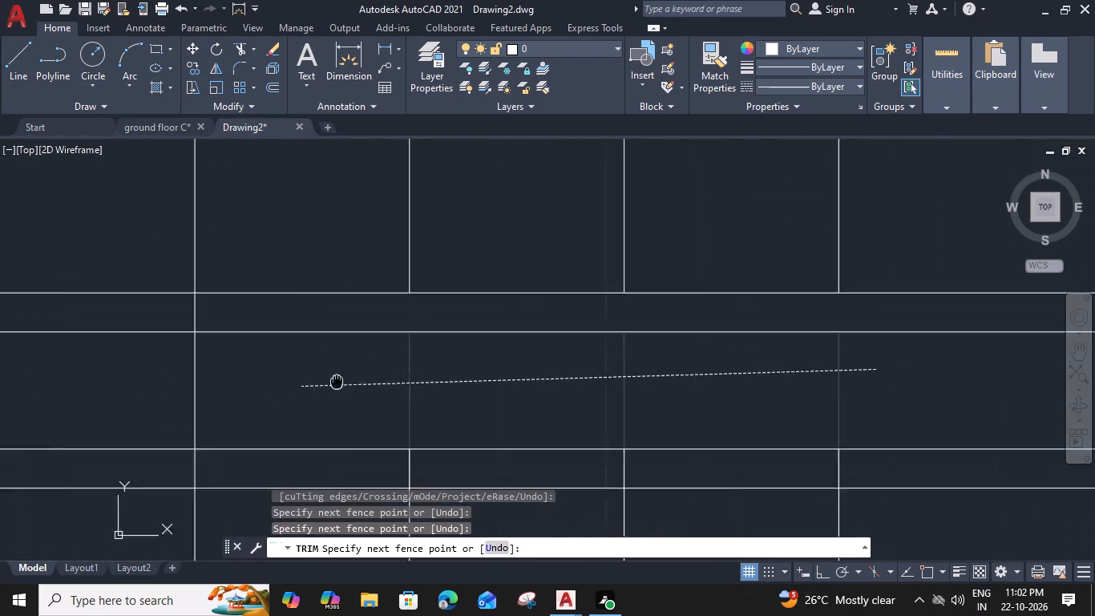
pyautogui.moveTo(350, 381); pyautogui.dragTo(491, 376, button='middle')
pyautogui.click(311, 375)
pyautogui.scroll(-1, 468, 391)
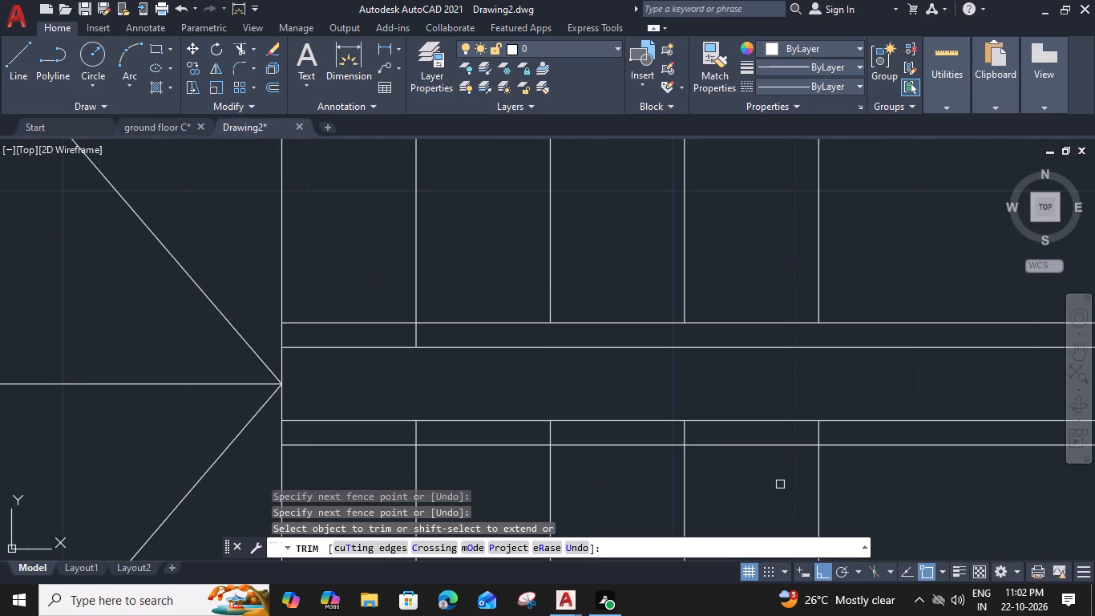
pyautogui.moveTo(831, 436); pyautogui.dragTo(807, 436)
pyautogui.click(392, 436)
pyautogui.click(423, 336)
pyautogui.click(402, 333)
pyautogui.press('Escape')
# Offset the lower flight's last tread line 11" towards the hall, repeating for four additional treads.
pyautogui.scroll(-2, 413, 347)
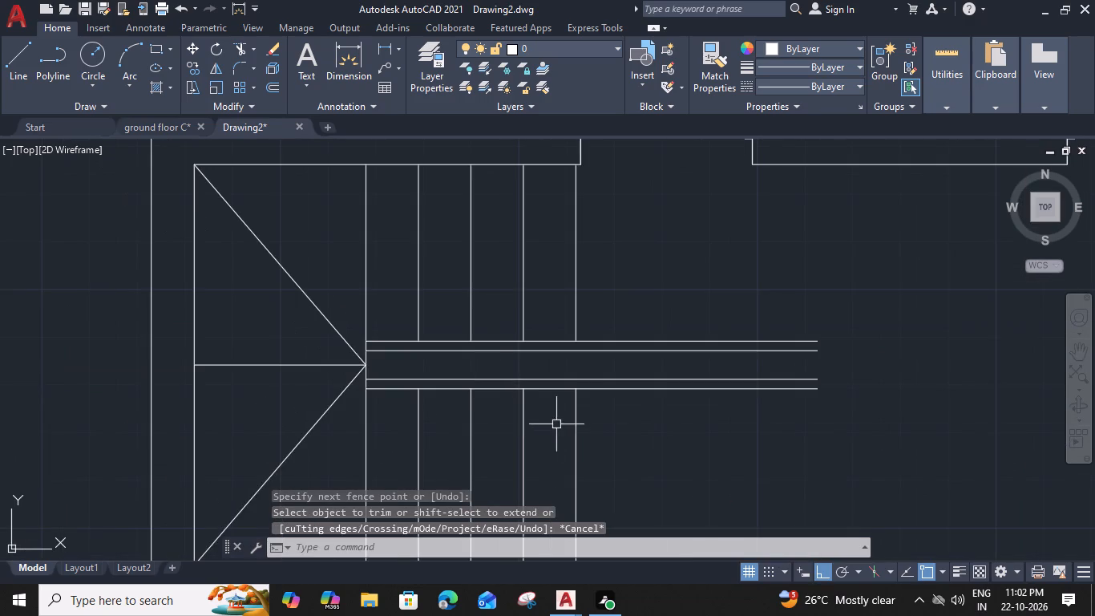
pyautogui.moveTo(564, 425); pyautogui.dragTo(550, 375, button='middle')
pyautogui.click(564, 391)
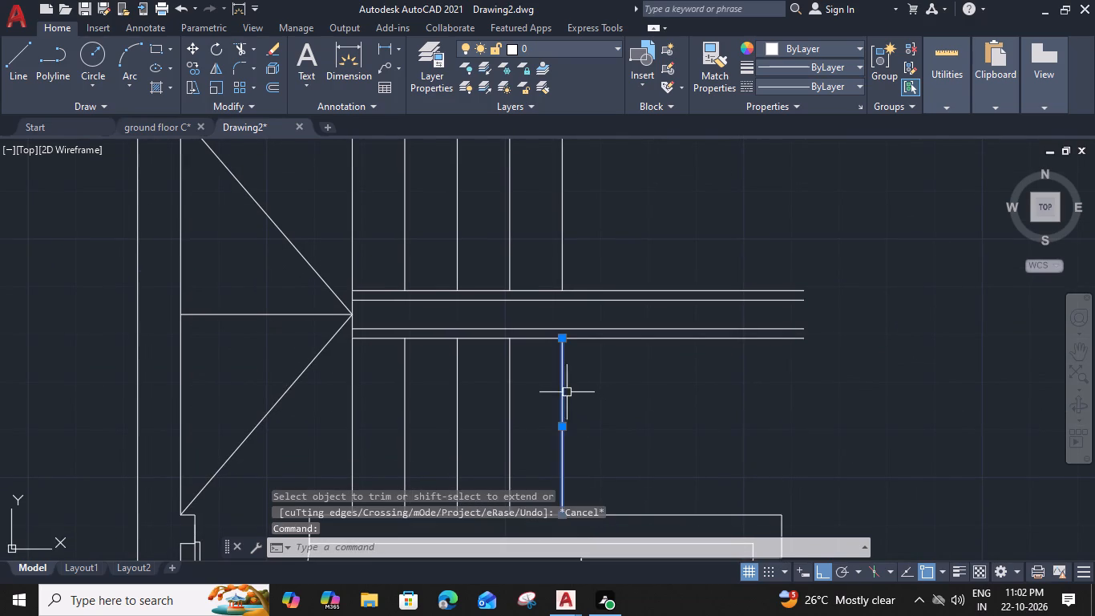
pyautogui.write('O')
pyautogui.press('space')
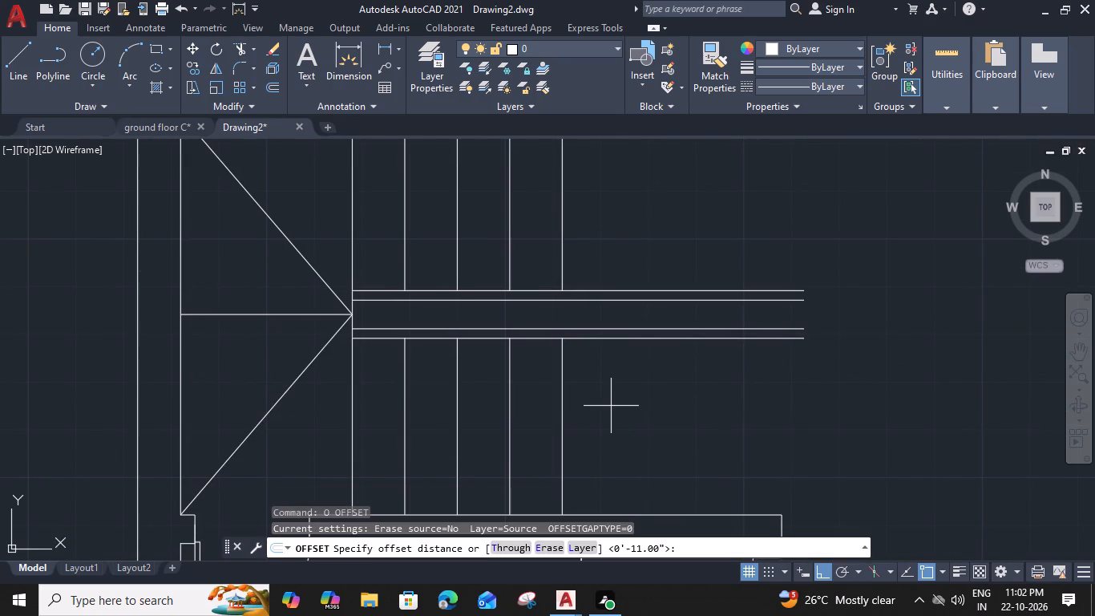
pyautogui.press('1')
pyautogui.press('1')
pyautogui.hotkey('shift', '"')
pyautogui.press('Return')
pyautogui.click(649, 417)
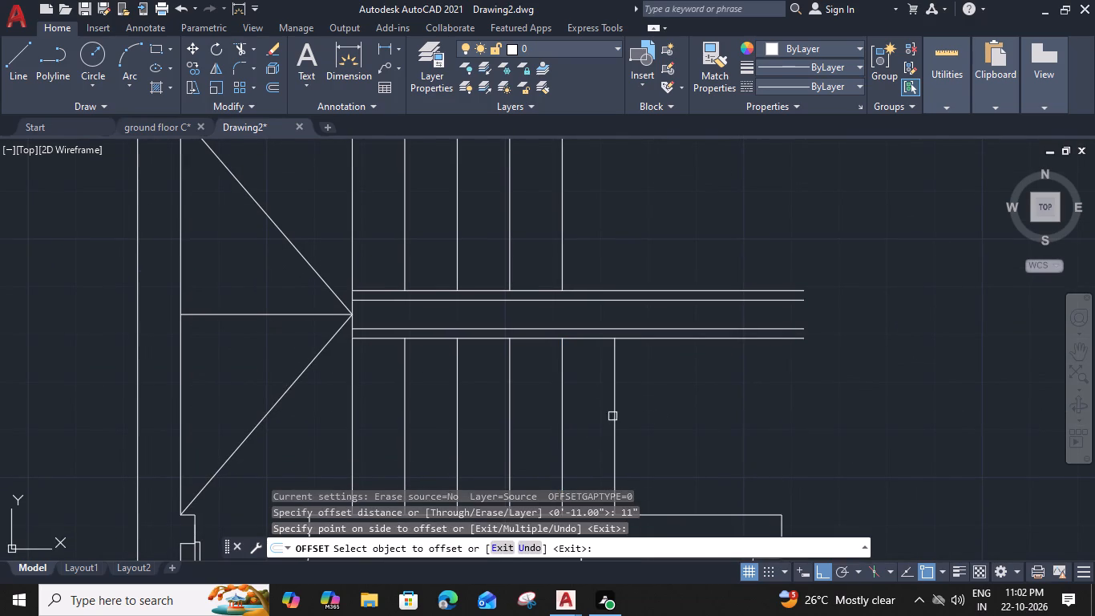
pyautogui.click(616, 415)
pyautogui.click(738, 428)
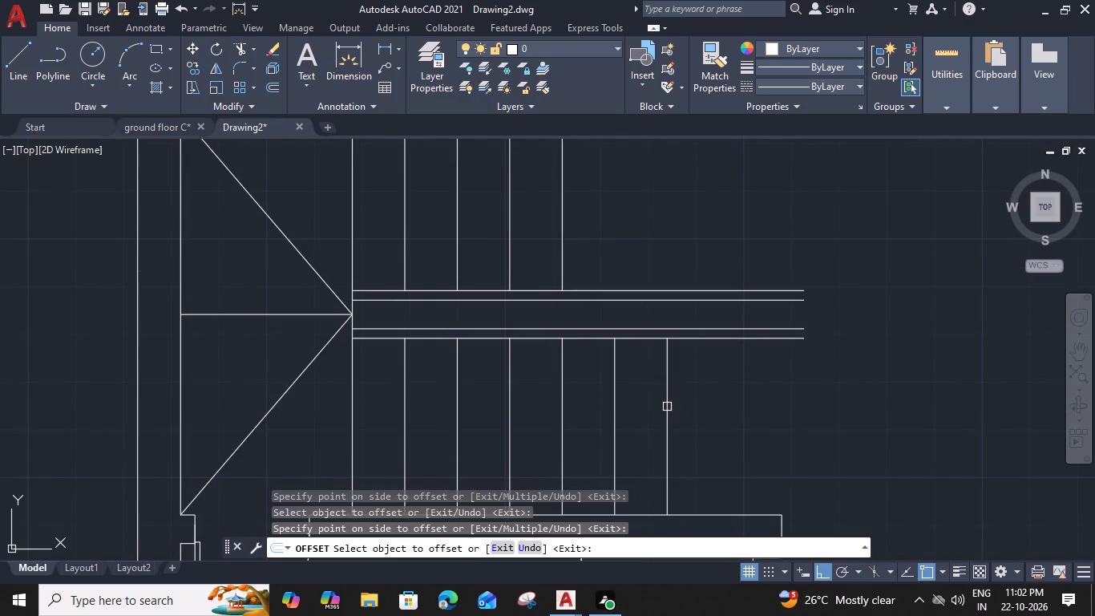
pyautogui.click(667, 406)
pyautogui.click(717, 412)
pyautogui.click(717, 411)
pyautogui.click(717, 411)
pyautogui.click(786, 416)
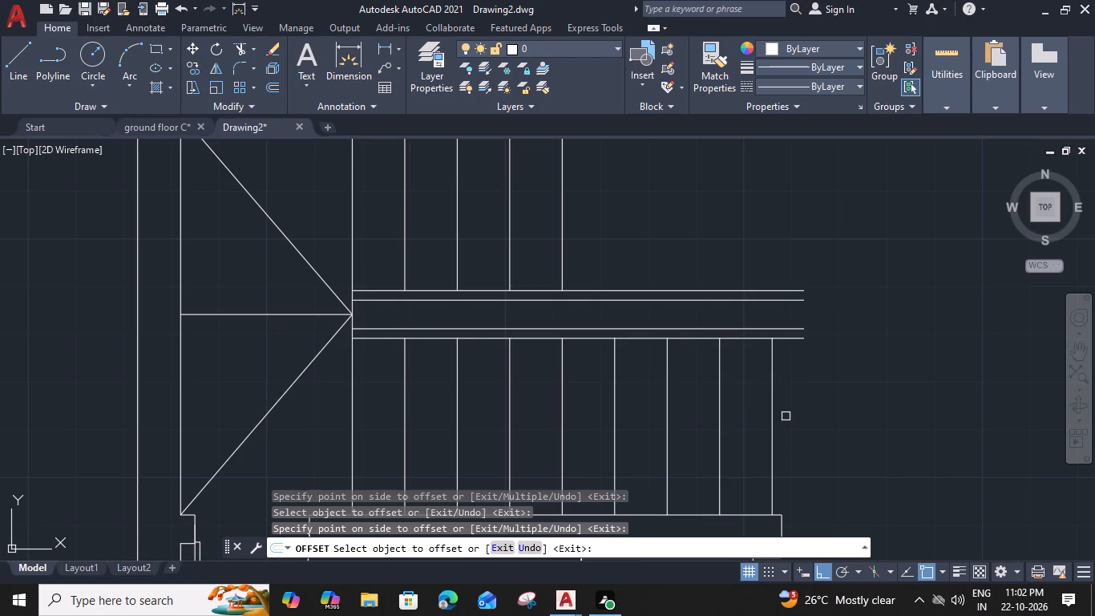
pyautogui.press('Escape')
# Draw a circle of about 1" radius centred between the upper railing's two lines, just beyond the upper flight's last tread.
pyautogui.moveTo(822, 403); pyautogui.dragTo(734, 437, button='middle')
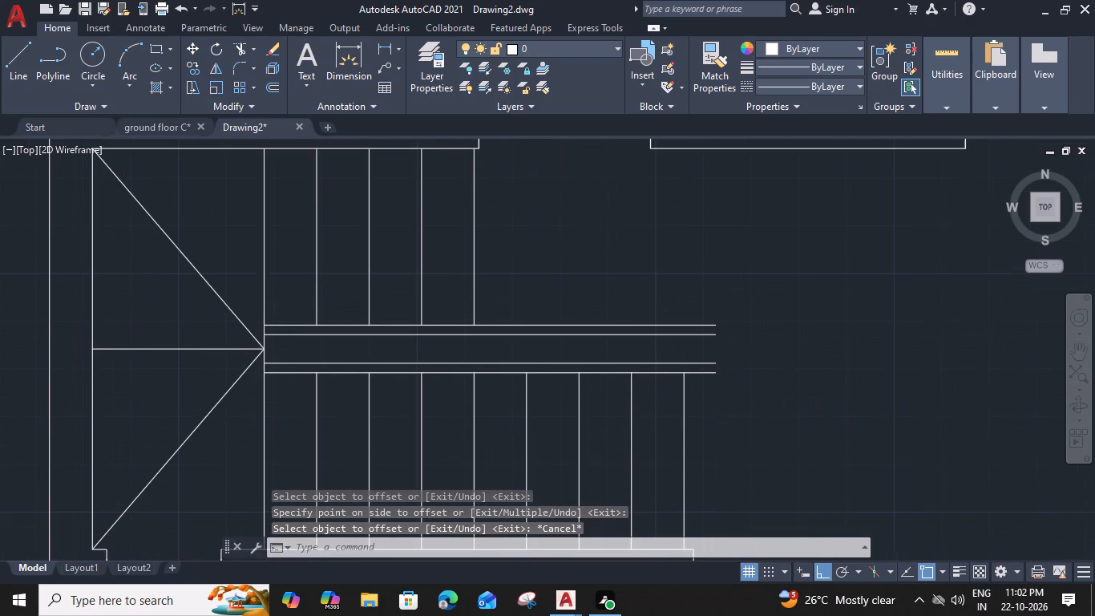
pyautogui.write('C')
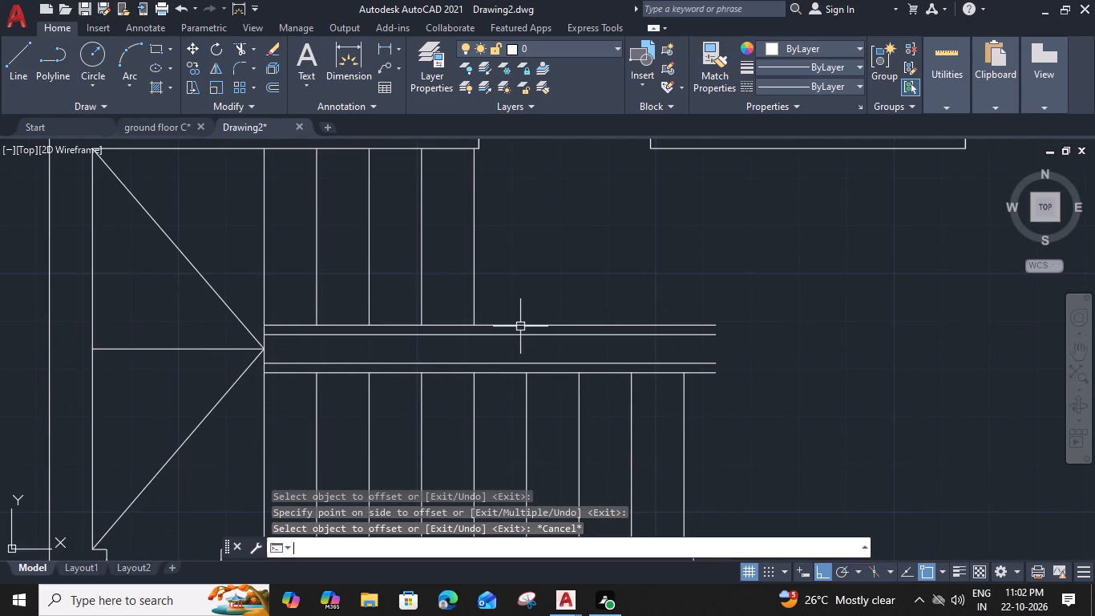
pyautogui.press('space')
pyautogui.scroll(2, 520, 326)
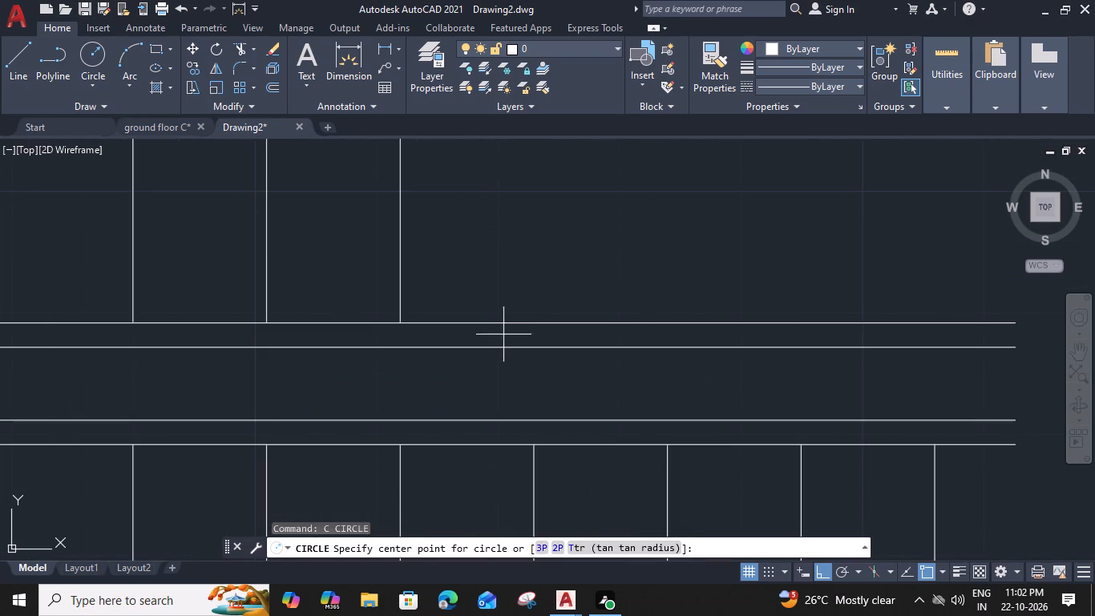
pyautogui.click(503, 334)
pyautogui.scroll(1, 515, 337)
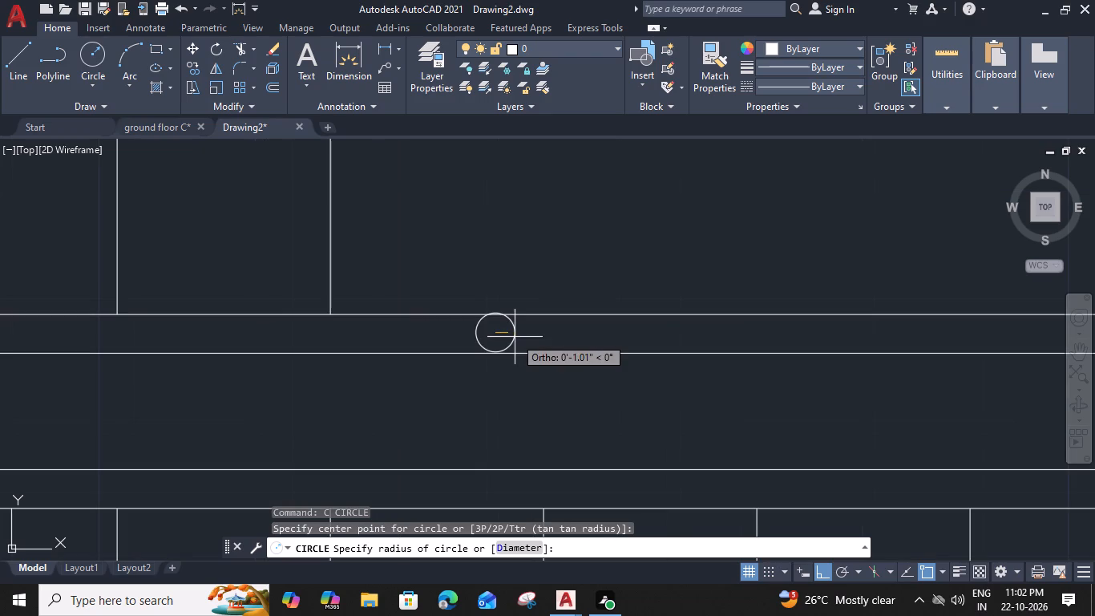
pyautogui.click(517, 334)
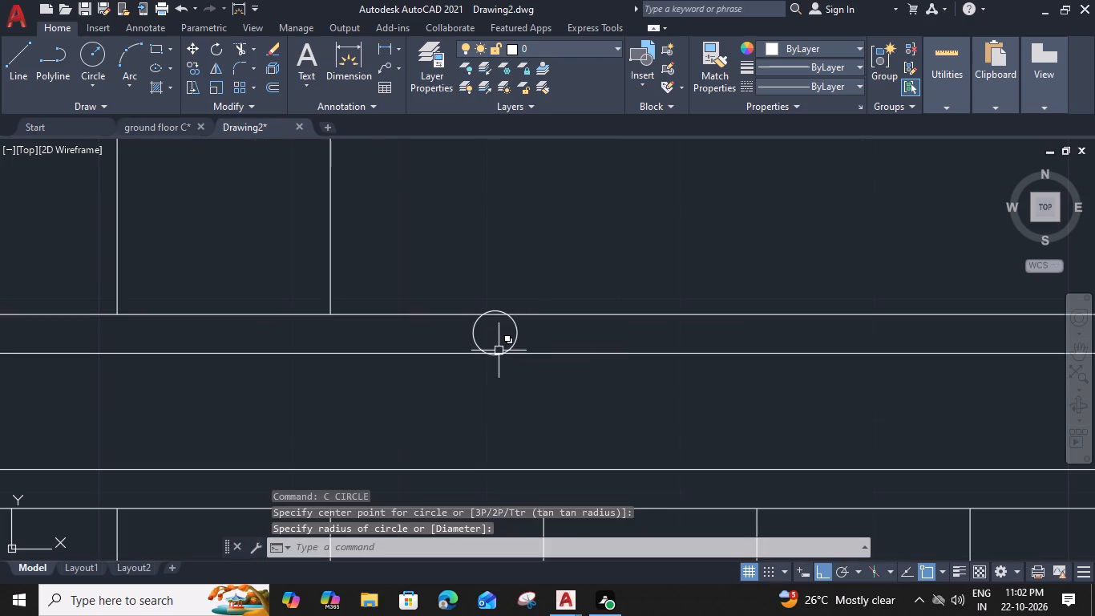
# Trim the upper railing's two lines beyond and inside the circle so the railing ends at it.
pyautogui.write('TR')
pyautogui.press('space')
pyautogui.click(580, 302)
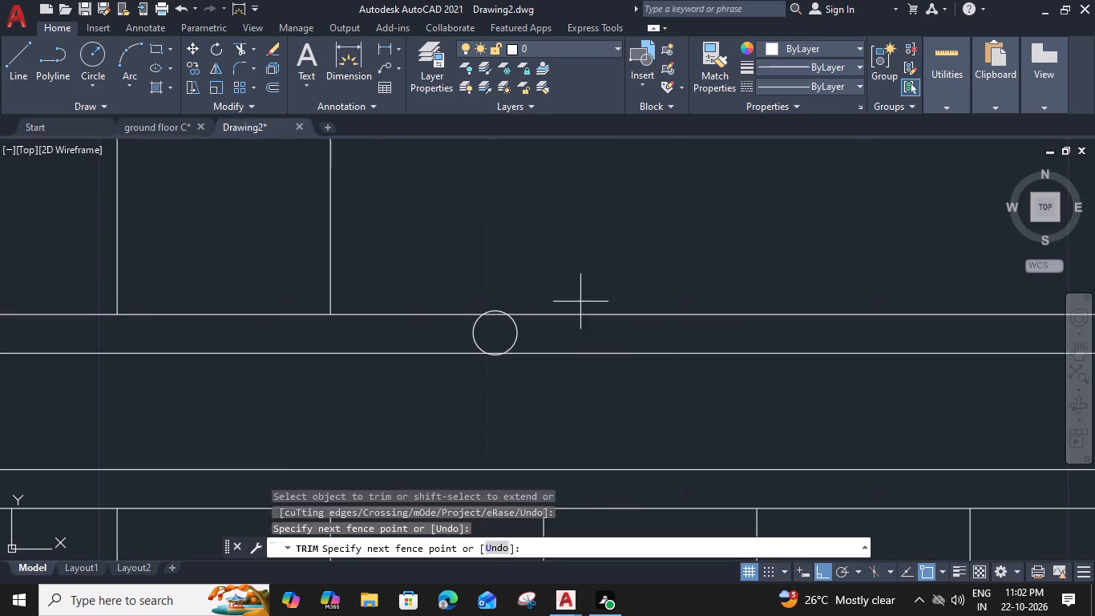
pyautogui.click(569, 390)
pyautogui.click(495, 318)
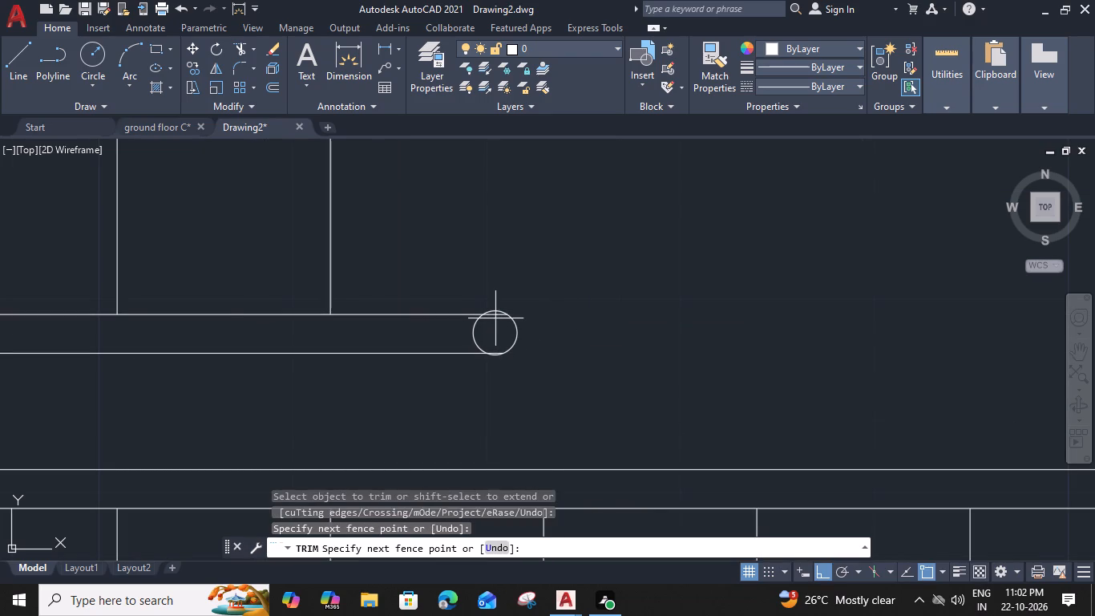
pyautogui.scroll(3, 495, 317)
pyautogui.click(495, 300)
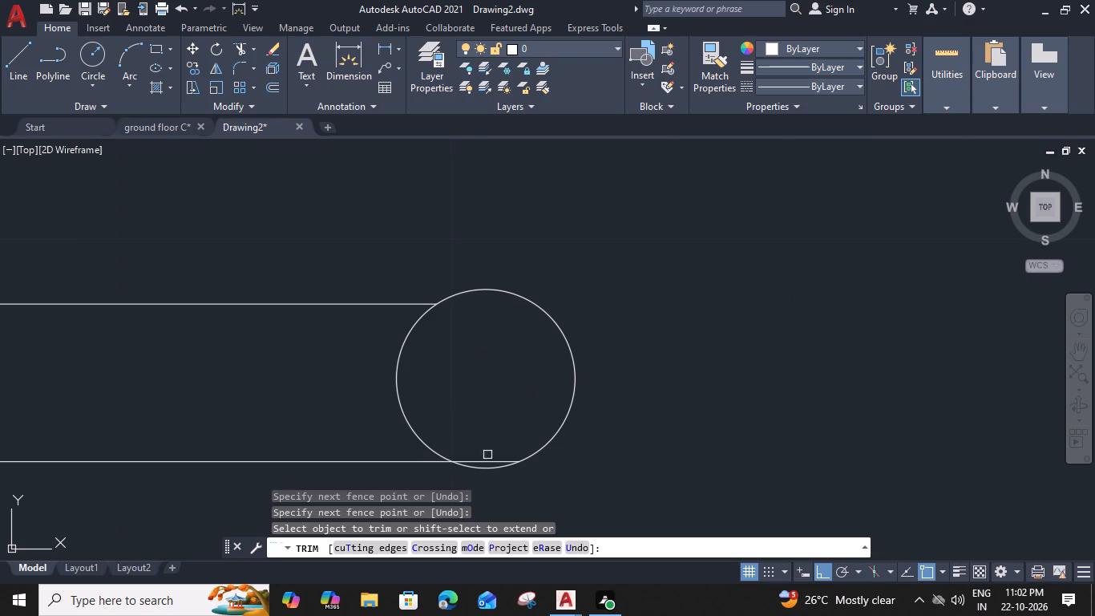
pyautogui.click(489, 457)
pyautogui.click(487, 464)
pyautogui.scroll(-2, 488, 440)
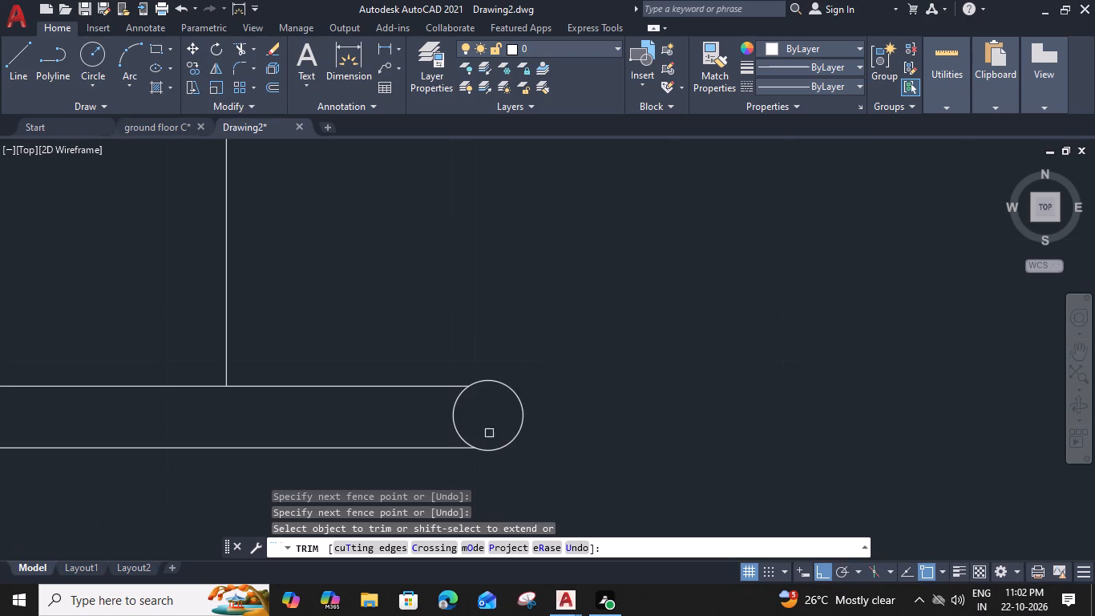
pyautogui.press('Escape')
# Copy the railing-end circle onto the lower railing near its hall-side end, just past the last tread.
pyautogui.moveTo(547, 397); pyautogui.dragTo(535, 403)
pyautogui.click(410, 435)
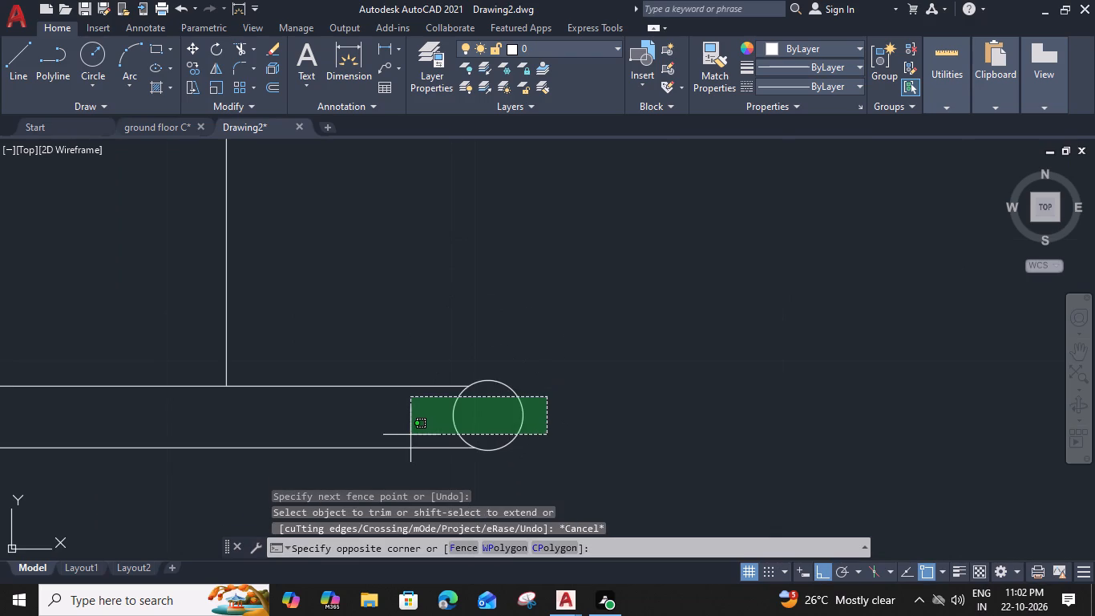
pyautogui.write('CO')
pyautogui.press('space')
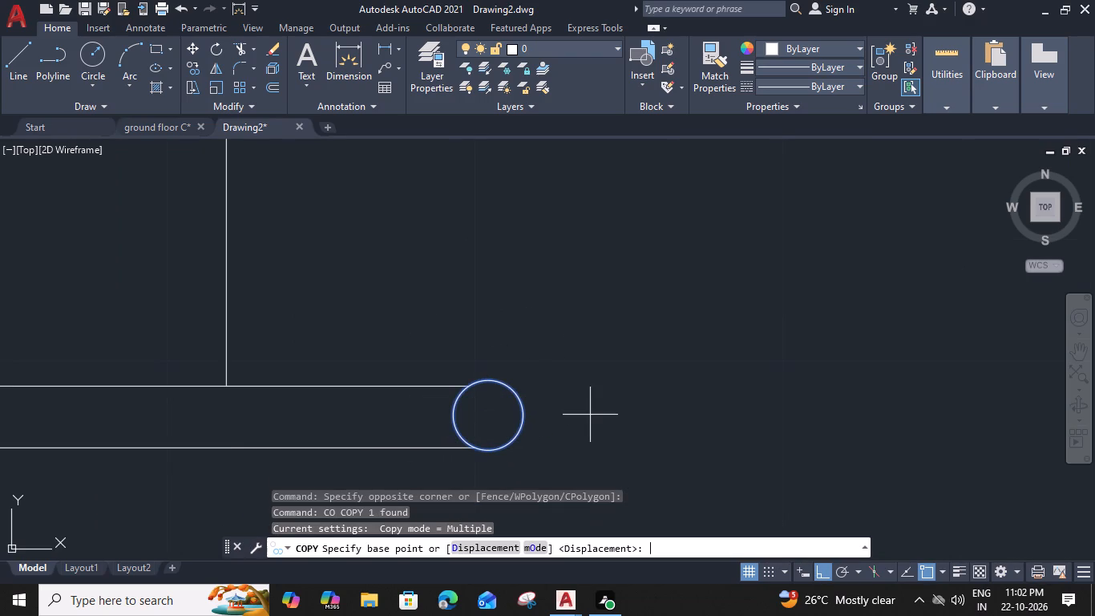
pyautogui.click(475, 451)
pyautogui.scroll(-2, 646, 456)
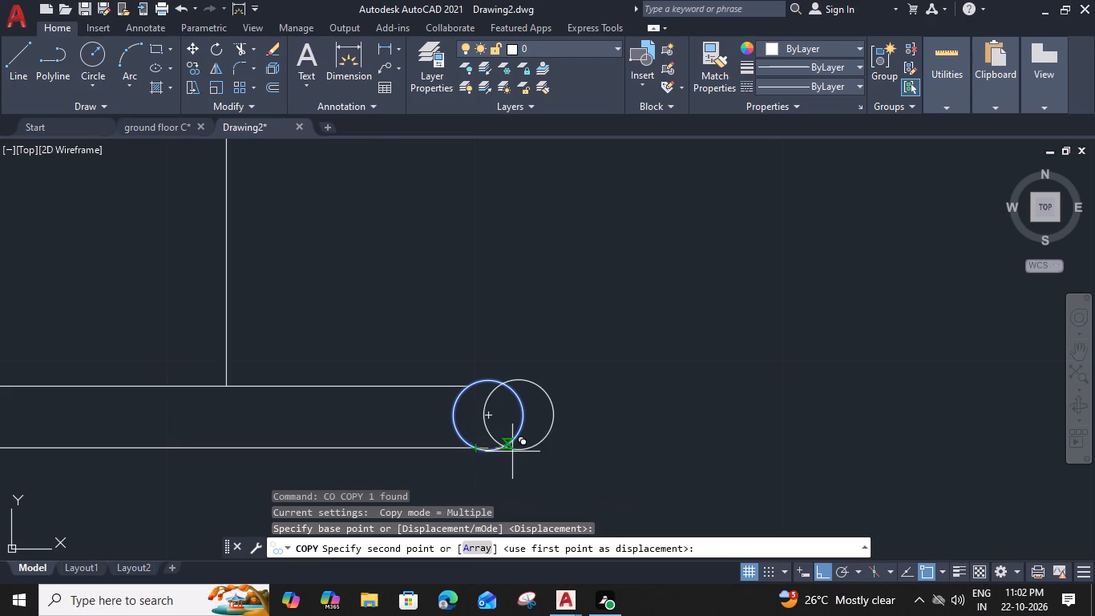
pyautogui.moveTo(647, 453); pyautogui.dragTo(493, 138, button='middle')
pyautogui.scroll(-2, 621, 264)
pyautogui.moveTo(665, 263); pyautogui.dragTo(360, 275, button='middle')
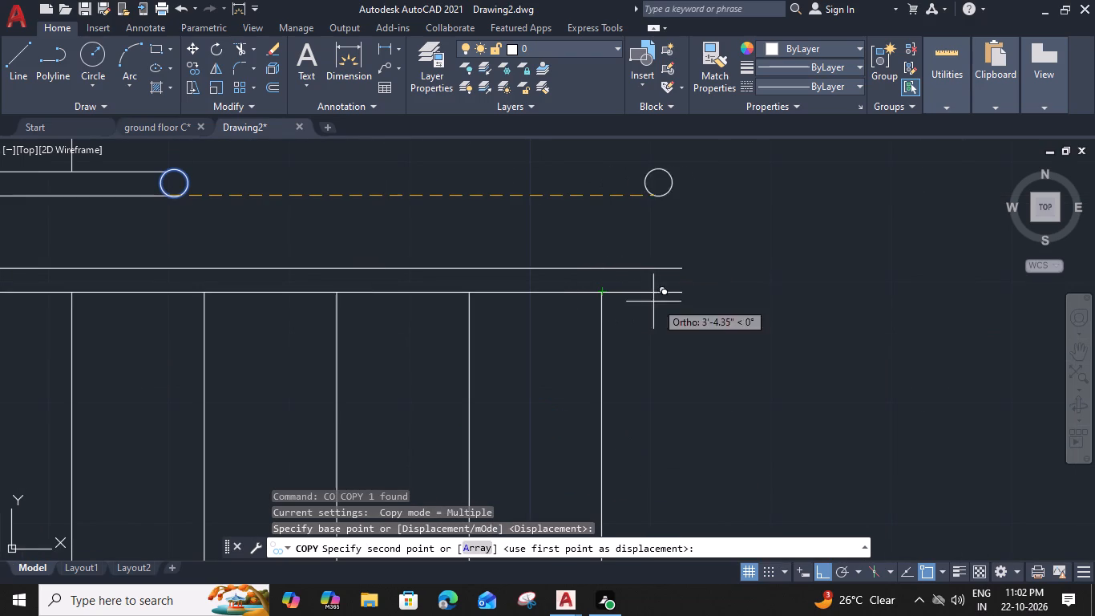
pyautogui.click(669, 295)
pyautogui.press('Escape')
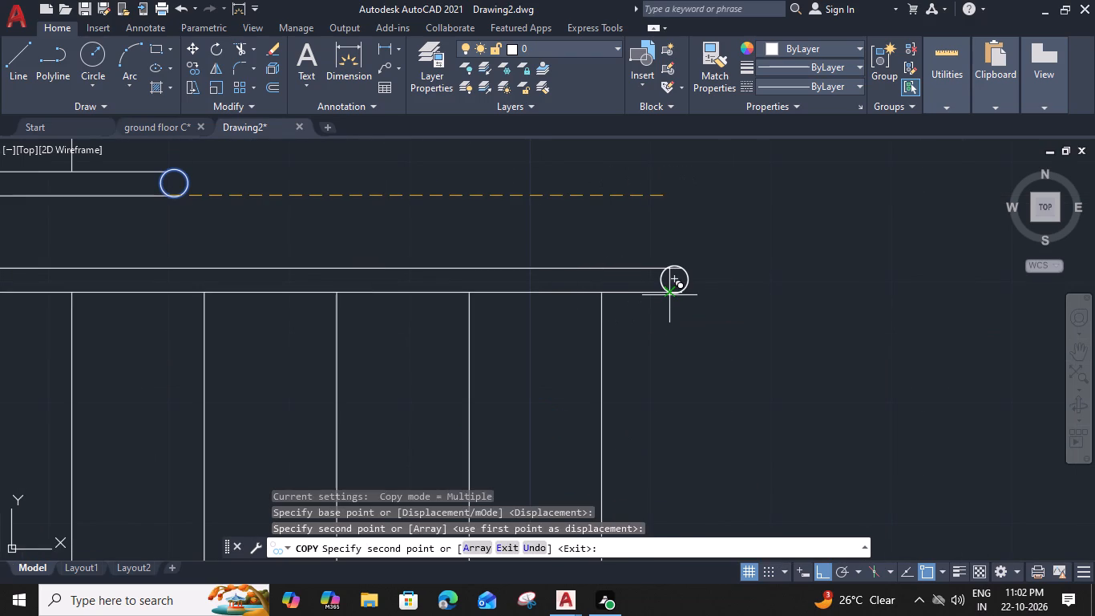
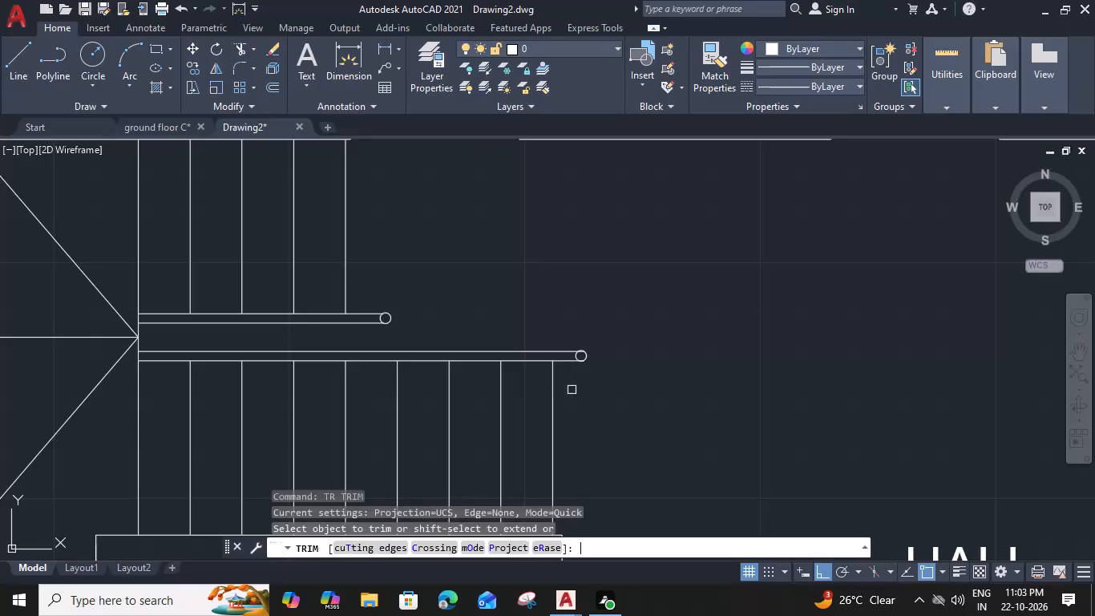
# Trim the ends of both lower handrail lines that run inside the circle at the rail's end.
pyautogui.scroll(4, 572, 381)
pyautogui.scroll(1, 600, 281)
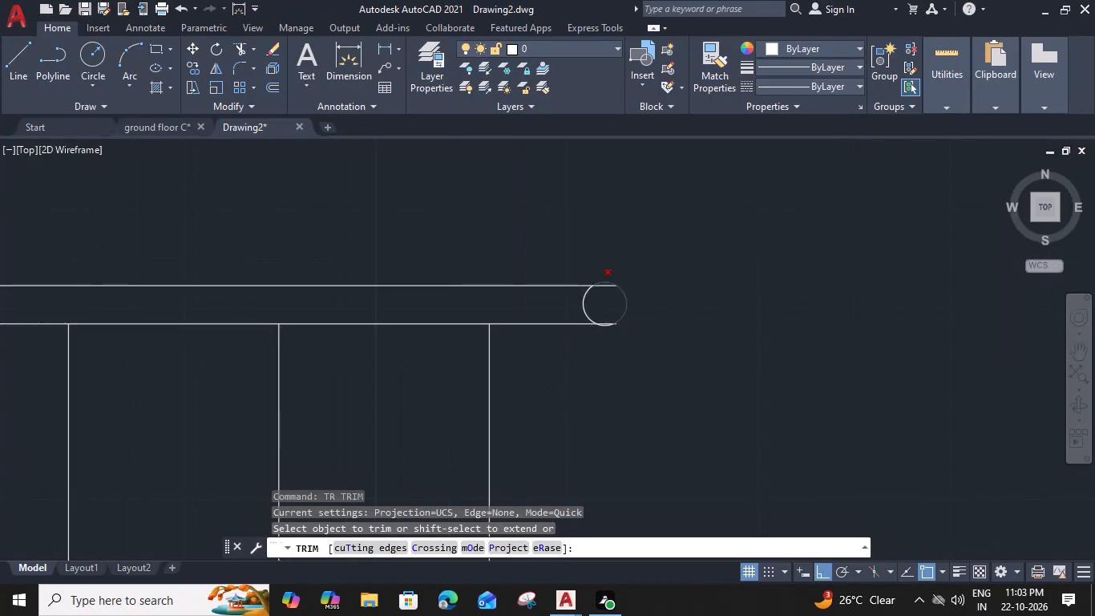
pyautogui.click(608, 291)
pyautogui.scroll(1, 605, 329)
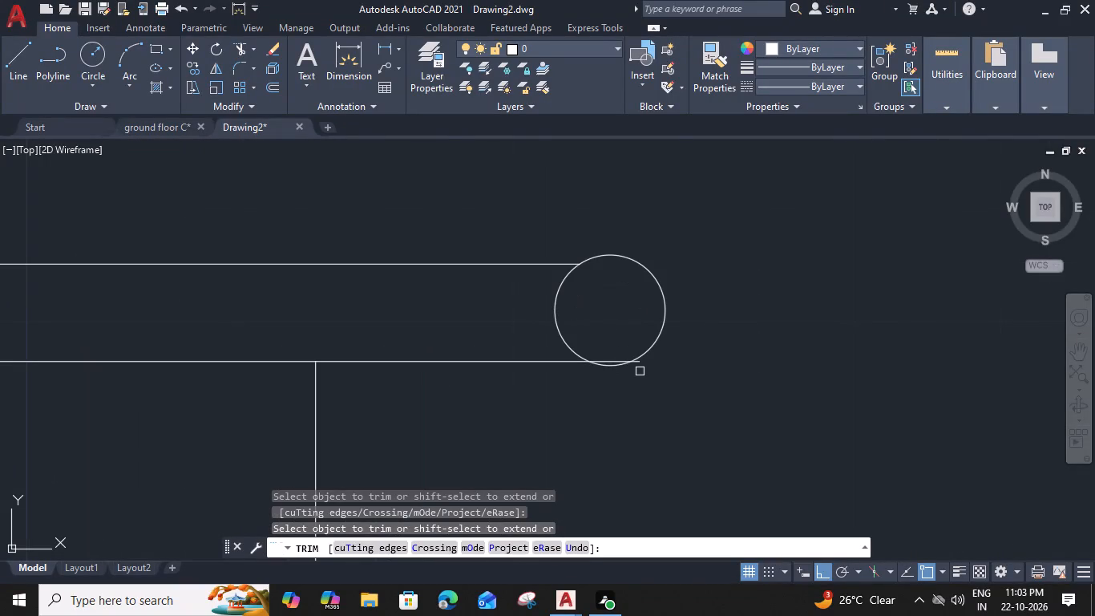
pyautogui.scroll(2, 640, 371)
pyautogui.click(638, 354)
pyautogui.click(571, 352)
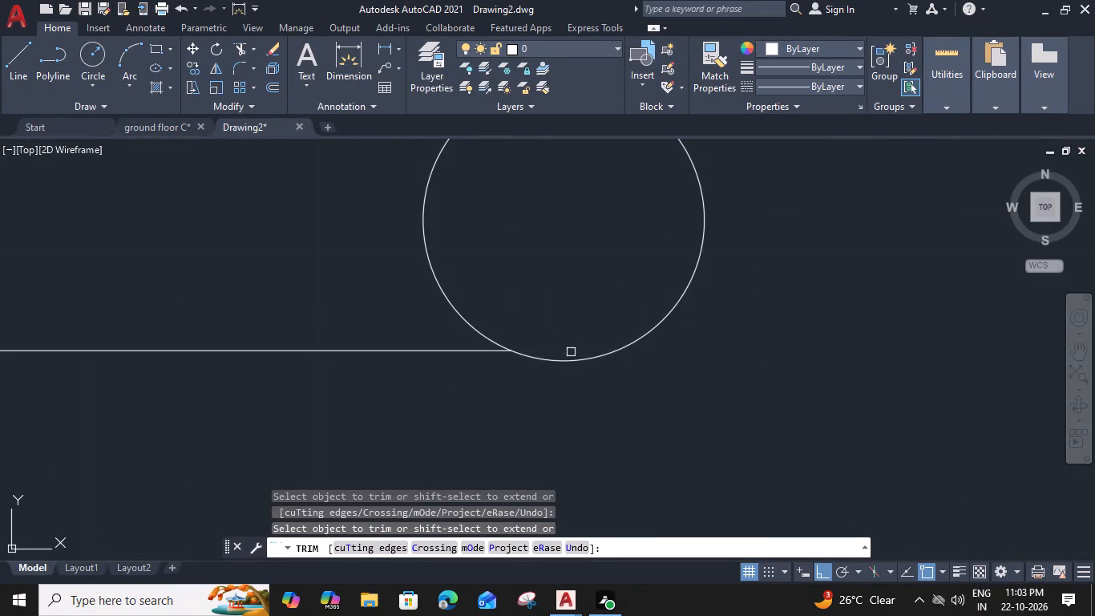
pyautogui.press('Escape')
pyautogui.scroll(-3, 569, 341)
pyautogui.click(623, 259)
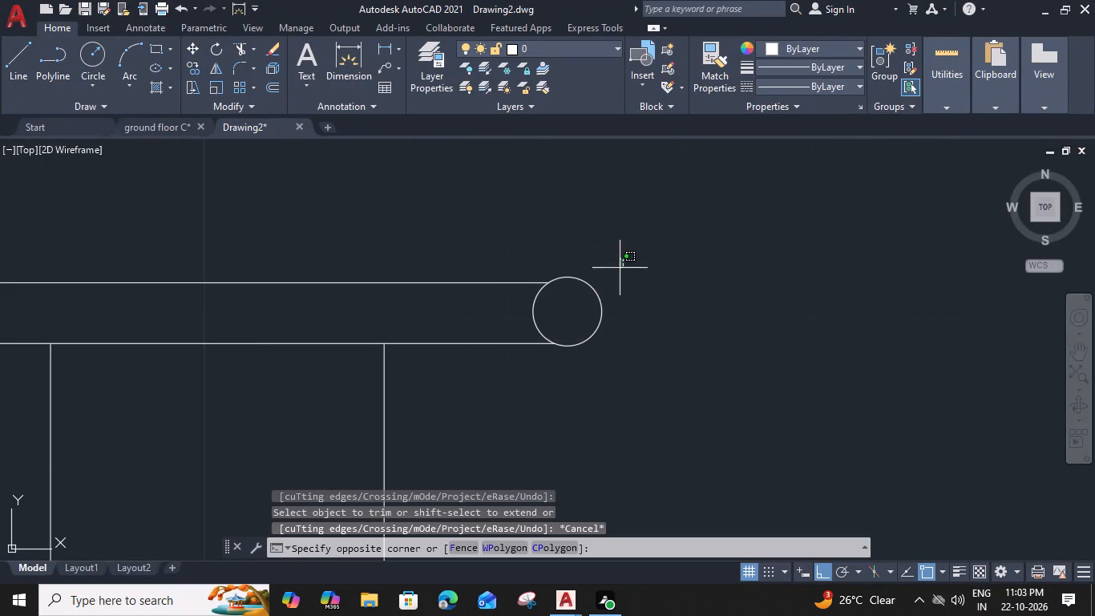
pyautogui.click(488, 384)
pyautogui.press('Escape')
# Offset the last riser line of the lower stair flight by 1" outward, toward the hall.
pyautogui.scroll(-3, 488, 383)
pyautogui.moveTo(493, 400); pyautogui.dragTo(556, 332, button='middle')
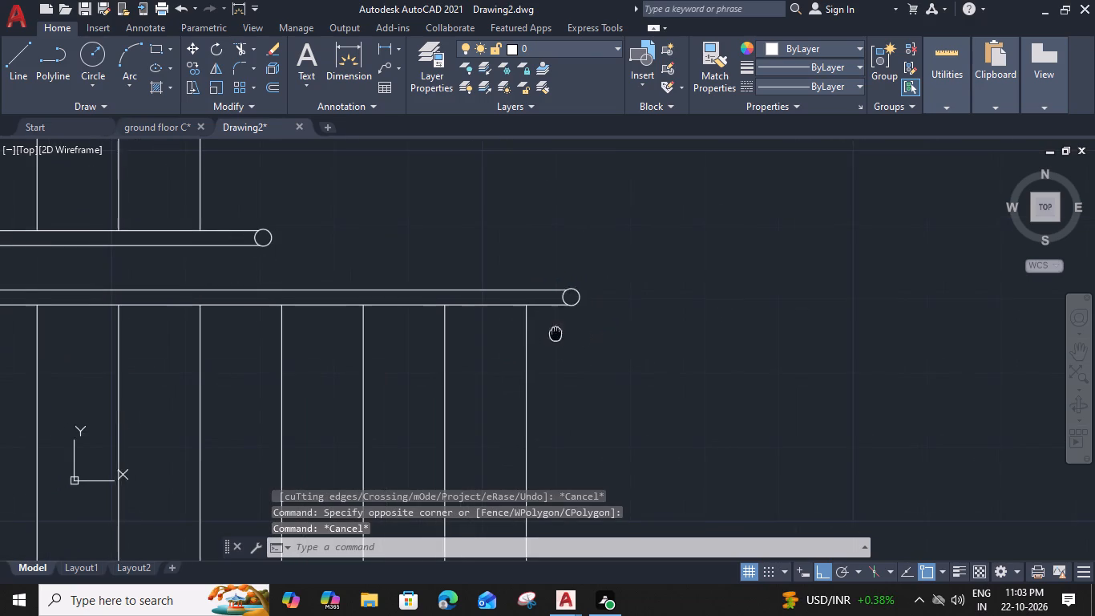
pyautogui.scroll(-2, 561, 372)
pyautogui.moveTo(562, 405); pyautogui.dragTo(563, 343, button='middle')
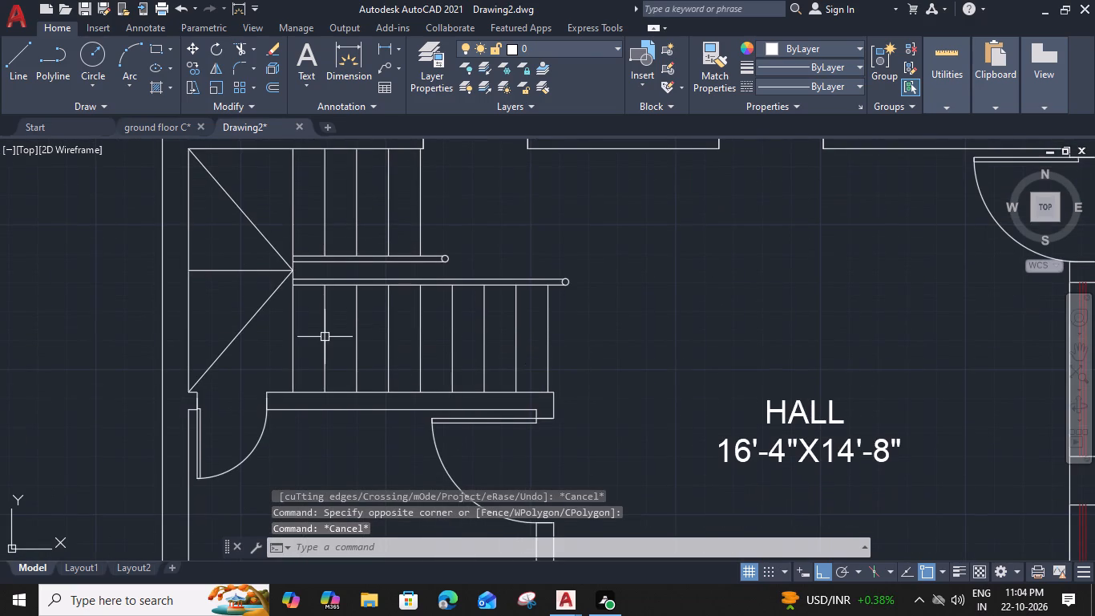
pyautogui.click(548, 340)
pyautogui.write('O 1"')
pyautogui.press('Return')
pyautogui.click(581, 344)
pyautogui.press('Escape')
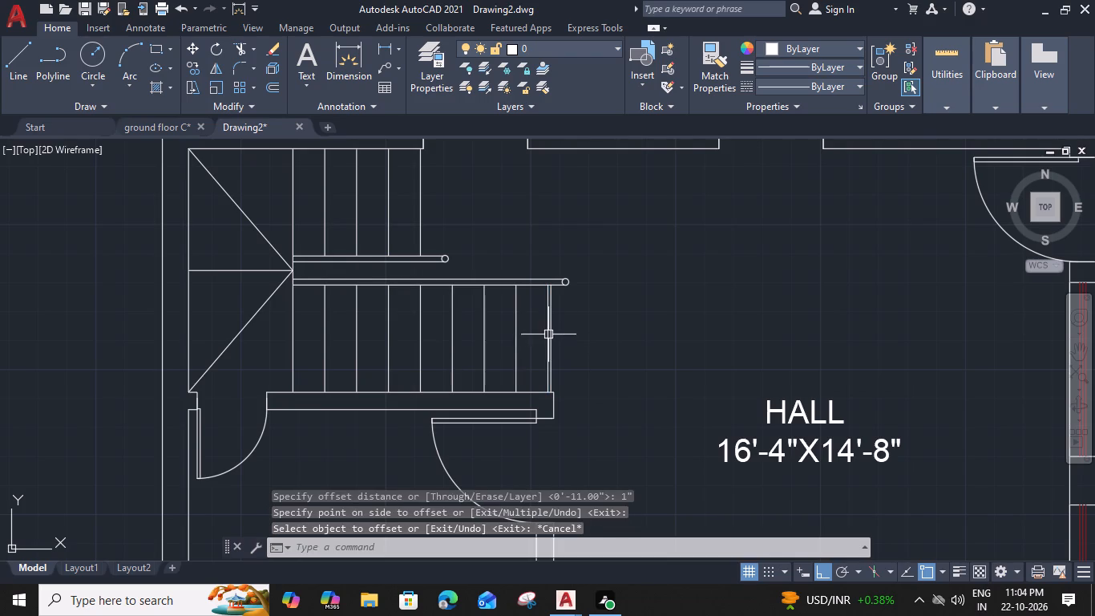
# Load the ACAD_ISO02W100 (ISO dash) linetype into the drawing.
pyautogui.scroll(1, 548, 334)
pyautogui.click(554, 338)
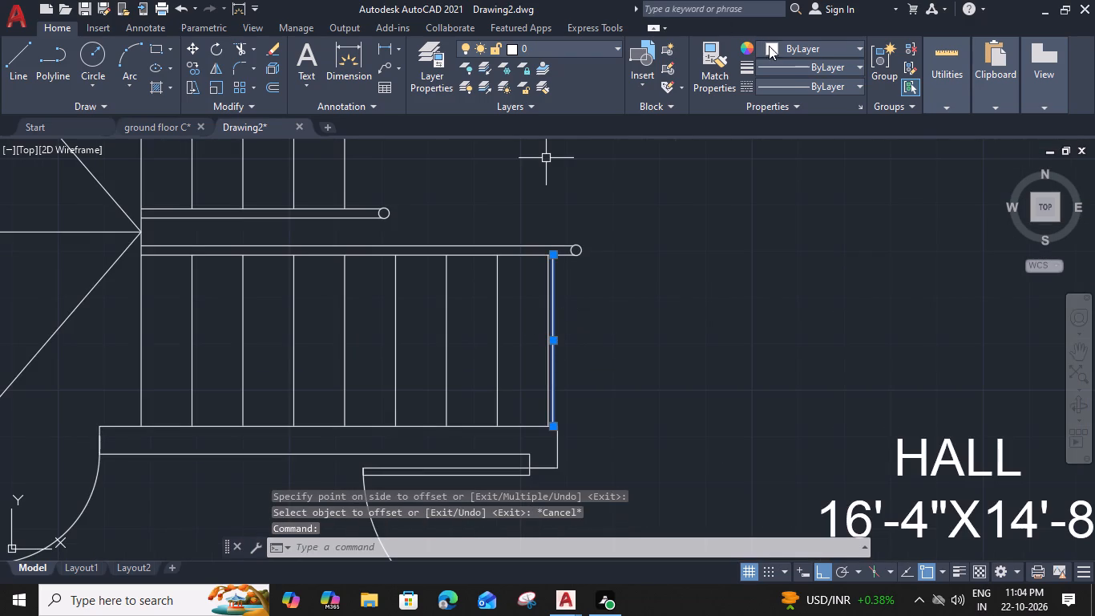
pyautogui.click(800, 78)
pyautogui.click(819, 173)
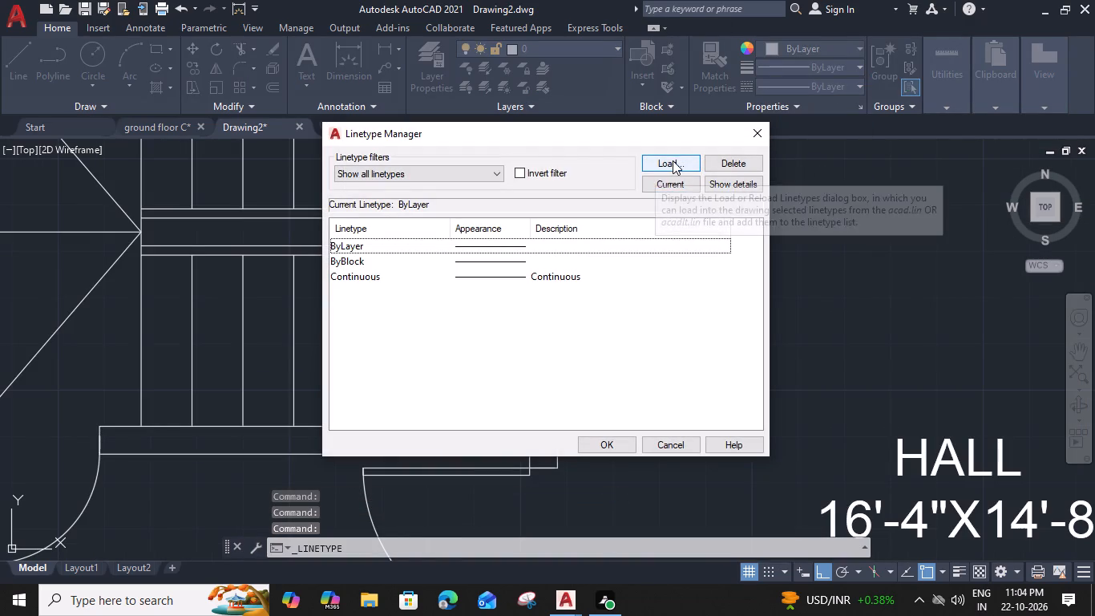
pyautogui.click(673, 160)
pyautogui.click(438, 271)
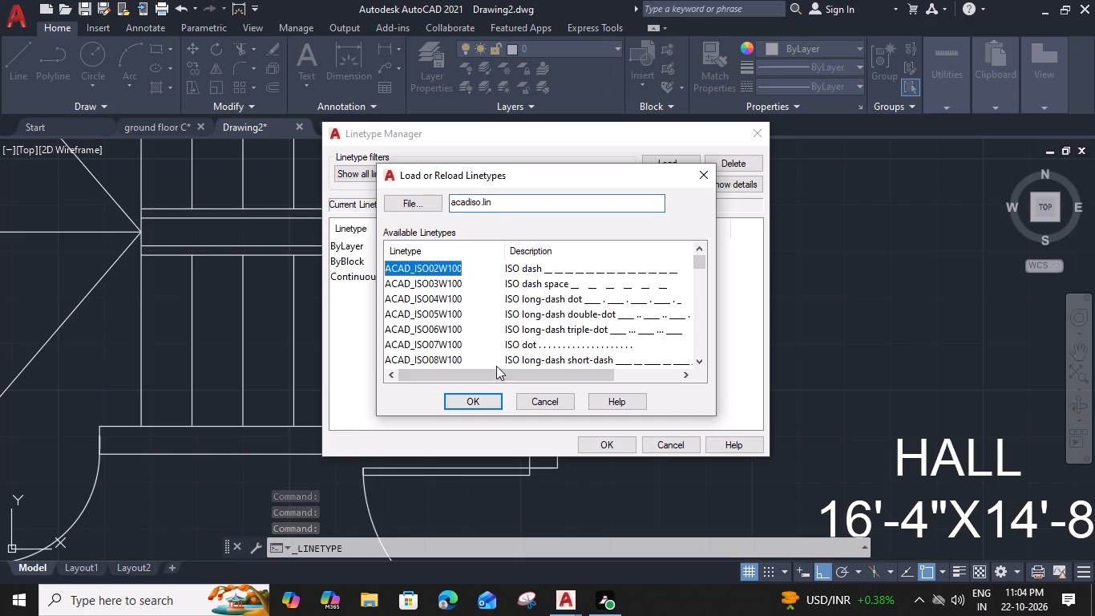
pyautogui.click(487, 403)
pyautogui.click(598, 442)
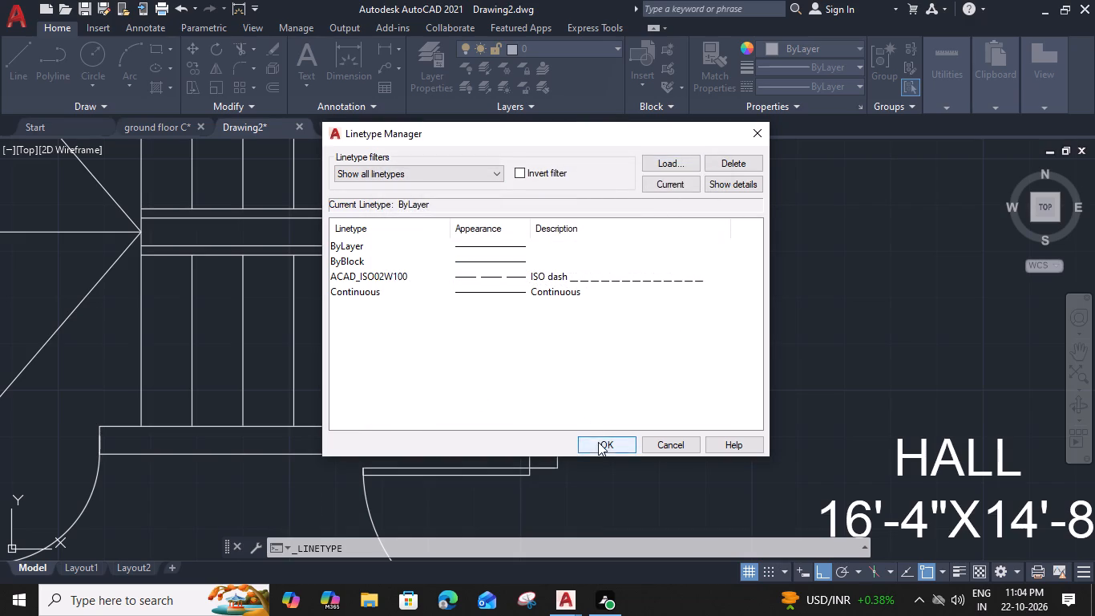
# Assign the ACAD_ISO02W100 linetype to the offset line at the end of the lower stair flight.
pyautogui.click(555, 360)
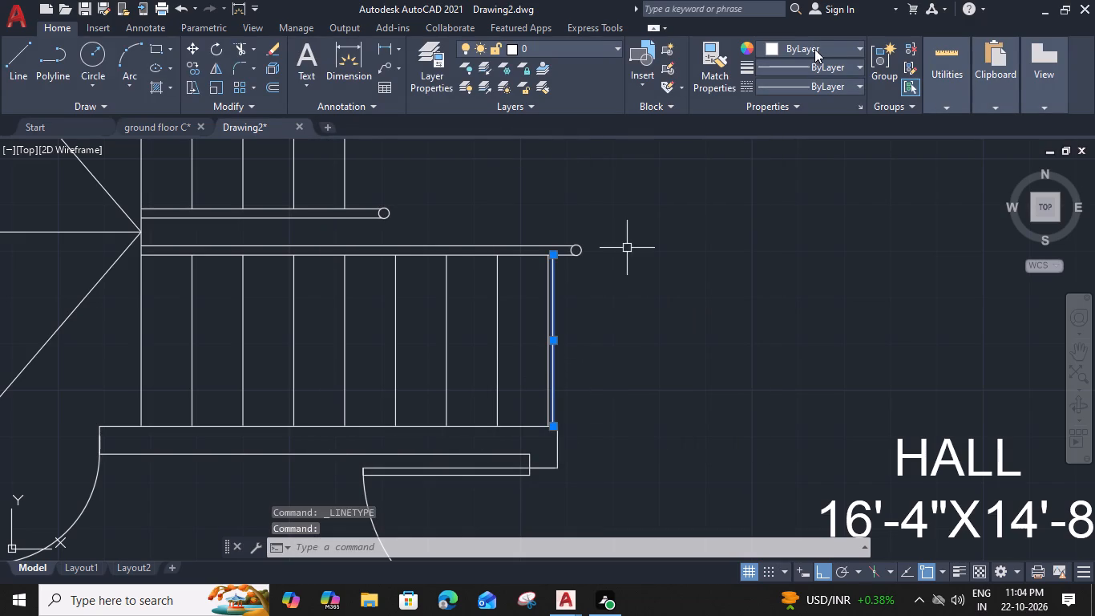
pyautogui.click(859, 91)
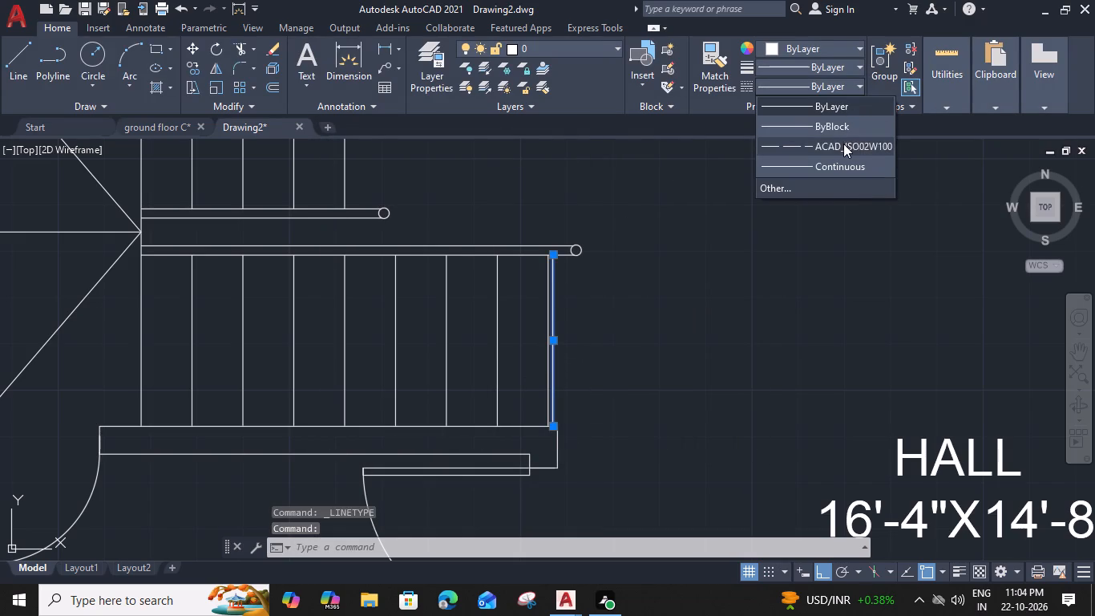
pyautogui.click(843, 144)
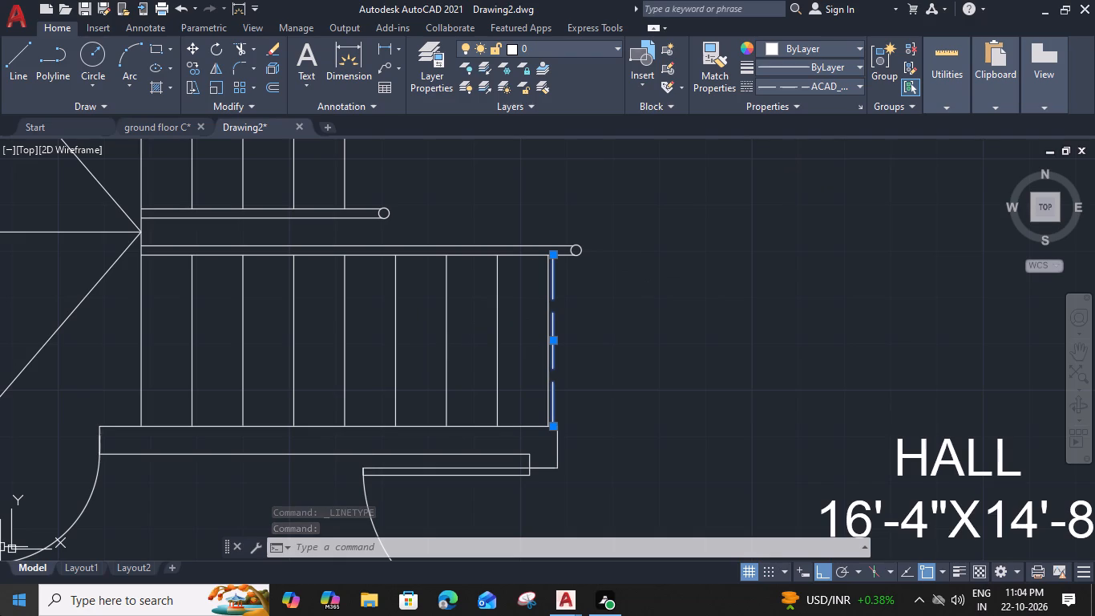
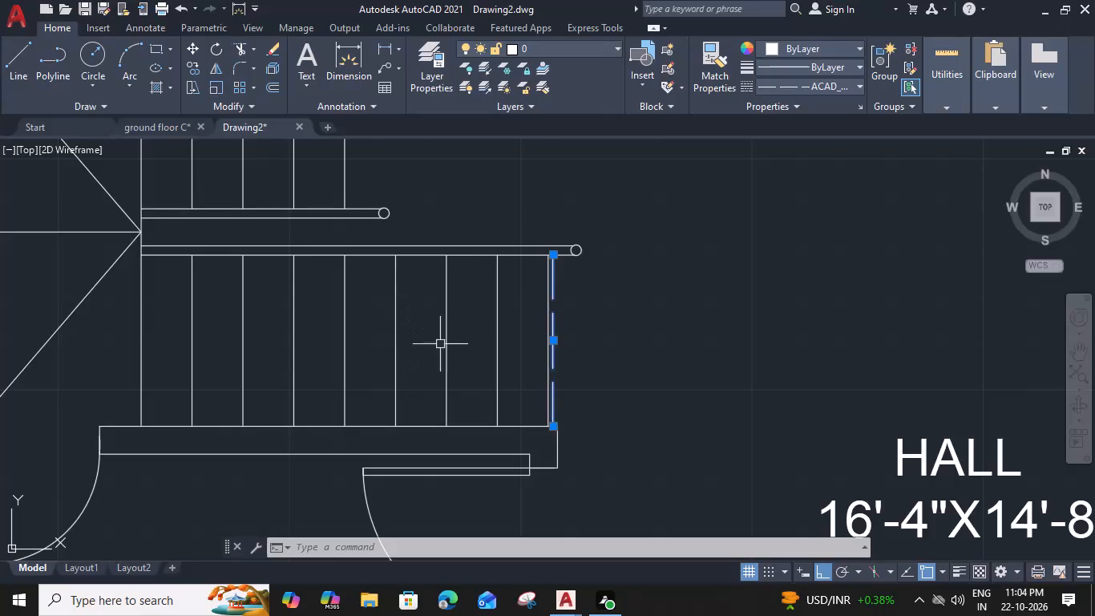
# Offset the dashed line successively by 11" toward the landing so every riser of the lower stair flight has one.
pyautogui.write('O 11"')
pyautogui.press('Return')
pyautogui.click(451, 337)
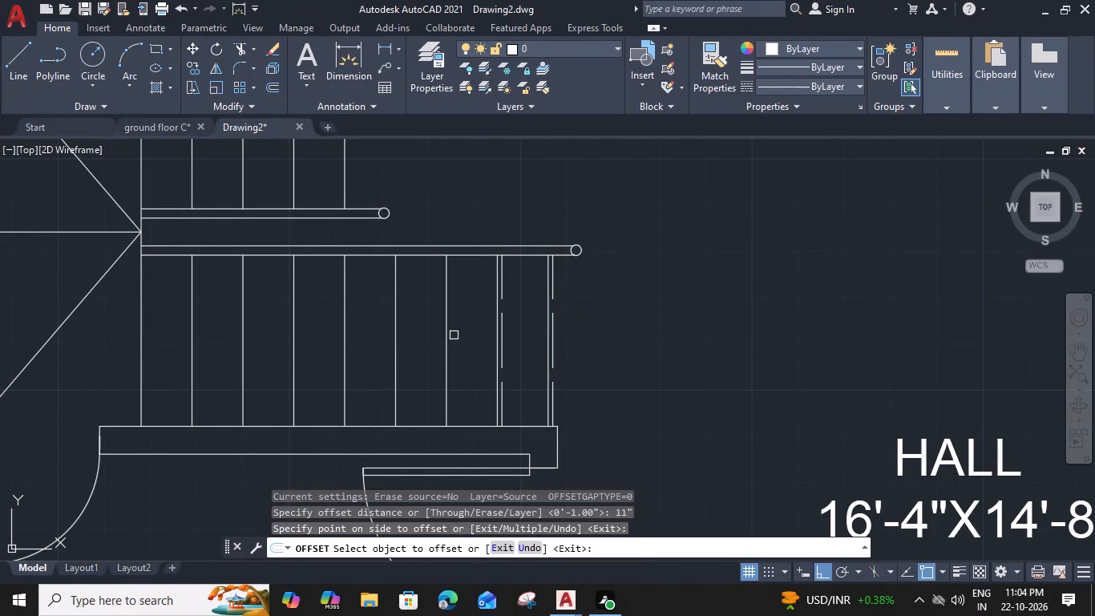
pyautogui.click(505, 337)
pyautogui.click(472, 338)
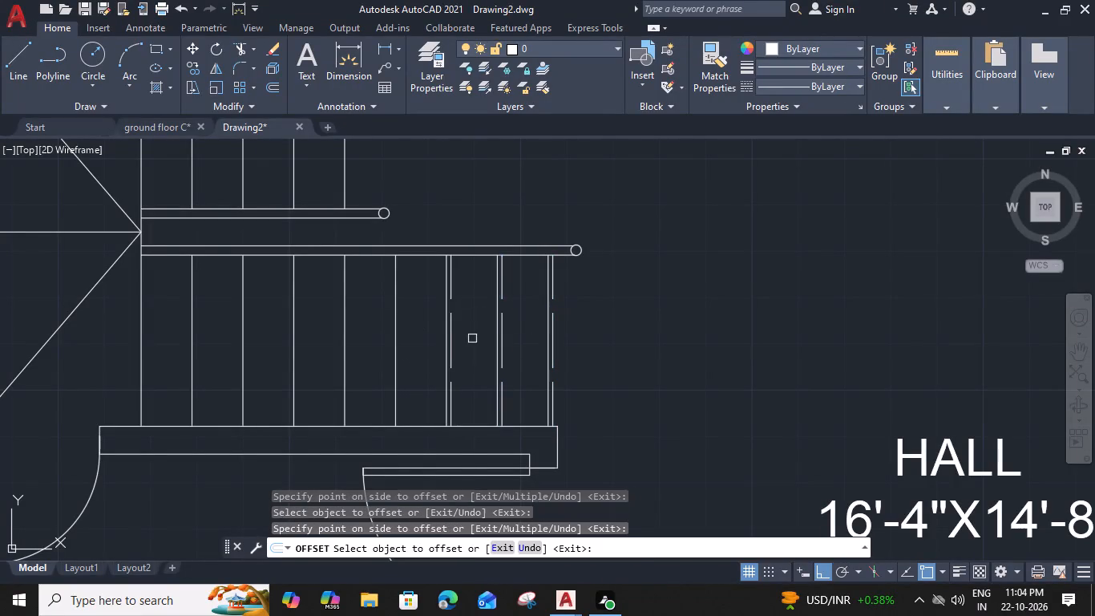
pyautogui.click(452, 329)
pyautogui.click(418, 340)
pyautogui.moveTo(402, 334); pyautogui.dragTo(394, 335)
pyautogui.click(320, 348)
pyautogui.click(351, 337)
pyautogui.click(303, 346)
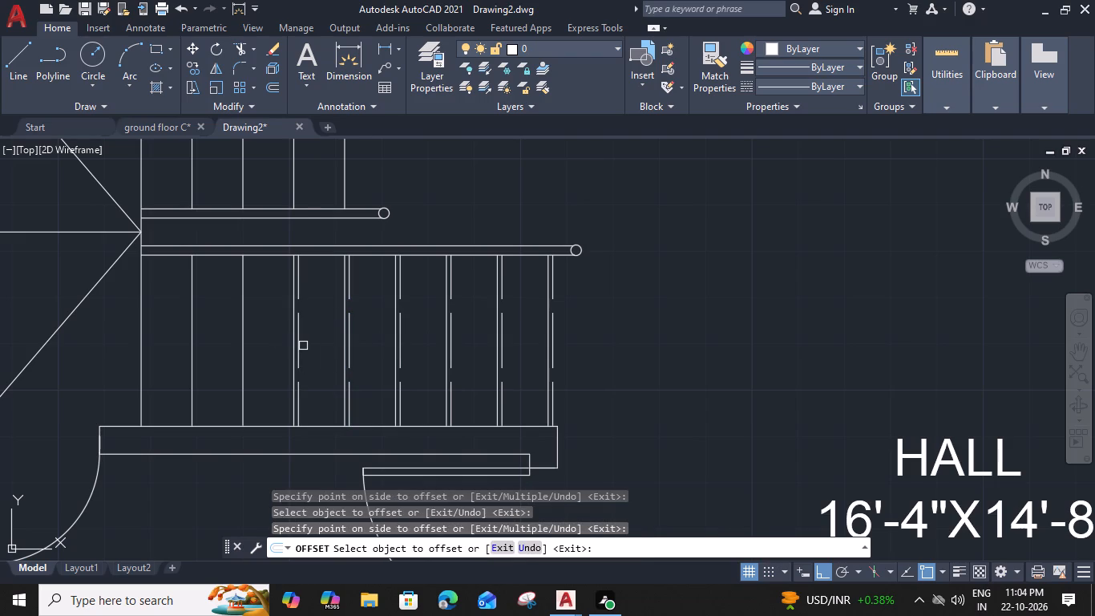
pyautogui.click(301, 344)
pyautogui.click(266, 346)
pyautogui.moveTo(264, 346); pyautogui.dragTo(418, 359, button='middle')
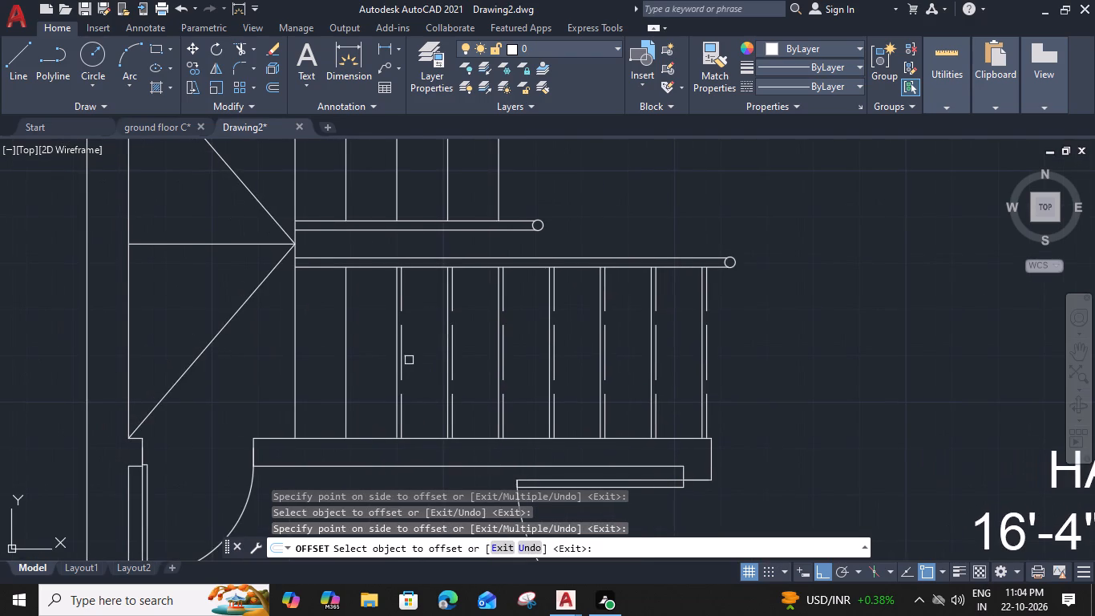
pyautogui.click(402, 357)
pyautogui.click(345, 359)
pyautogui.click(350, 357)
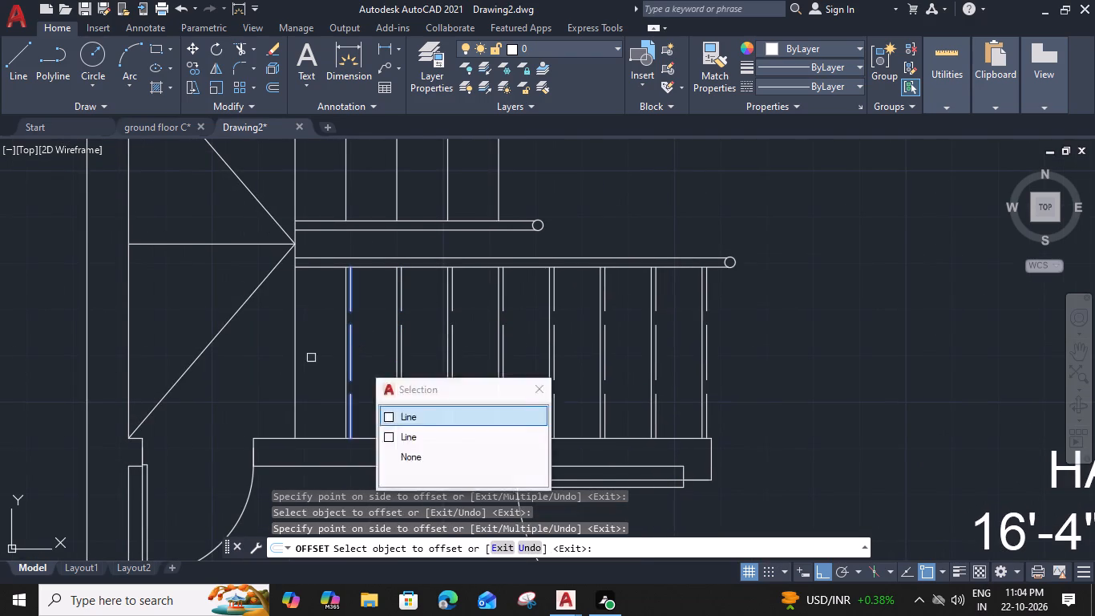
pyautogui.click(311, 358)
pyautogui.press('Escape')
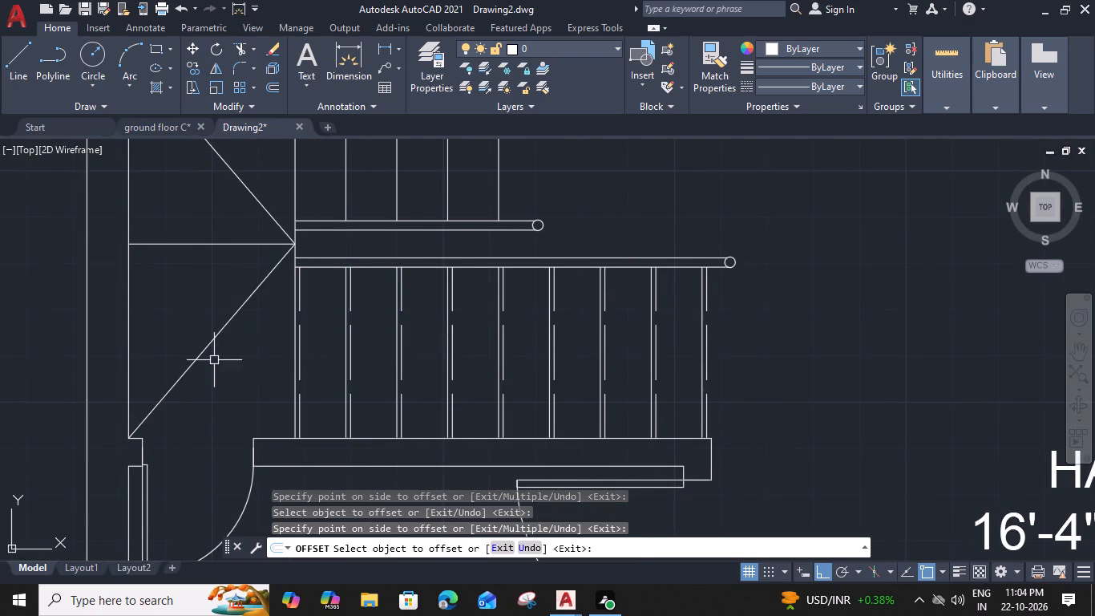
# Offset the line where the upper stair flight meets the landing by 1" toward the landing.
pyautogui.moveTo(214, 362); pyautogui.dragTo(373, 471, button='middle')
pyautogui.click(457, 233)
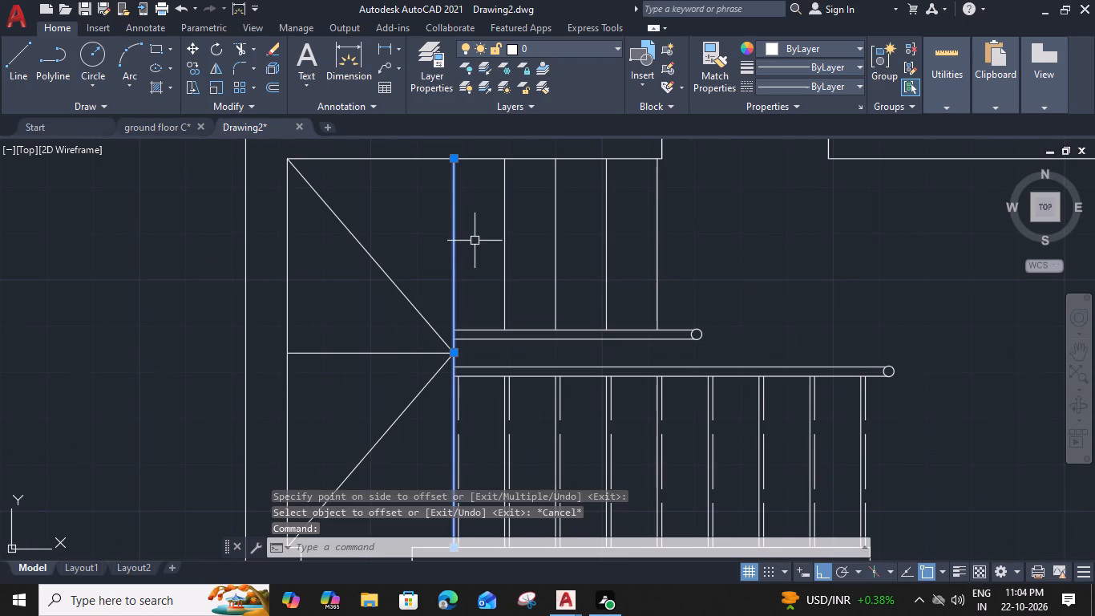
pyautogui.write('O')
pyautogui.press('space')
pyautogui.write('1"')
pyautogui.press('Return')
pyautogui.click(416, 239)
pyautogui.press('Escape')
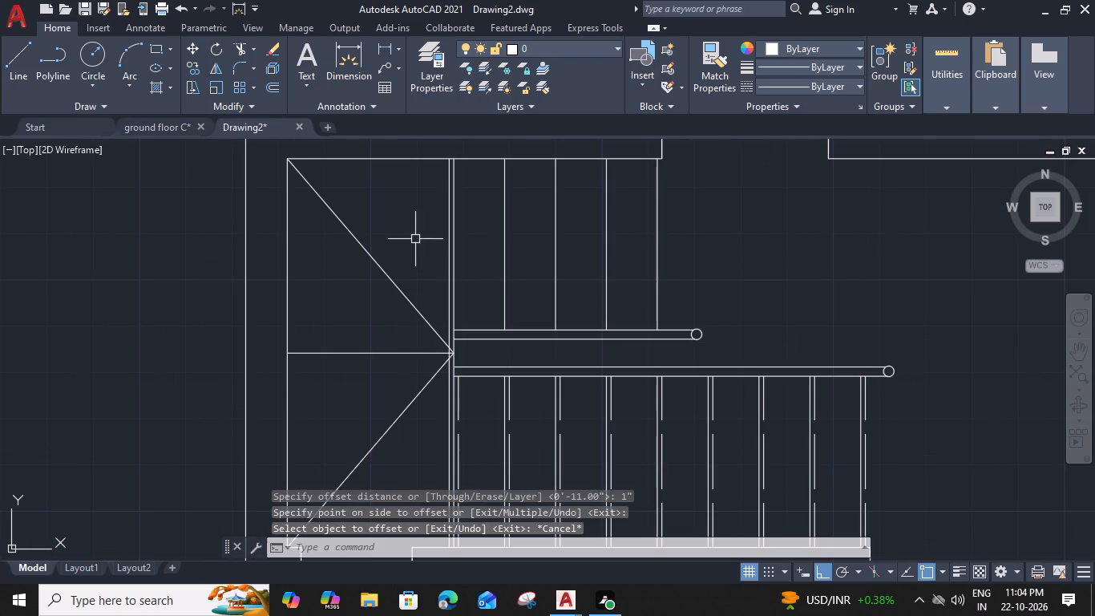
# Extend the upper handrail's top line to the new offset line and trim away the offset line below it.
pyautogui.press('t')
pyautogui.write('R')
pyautogui.press('space')
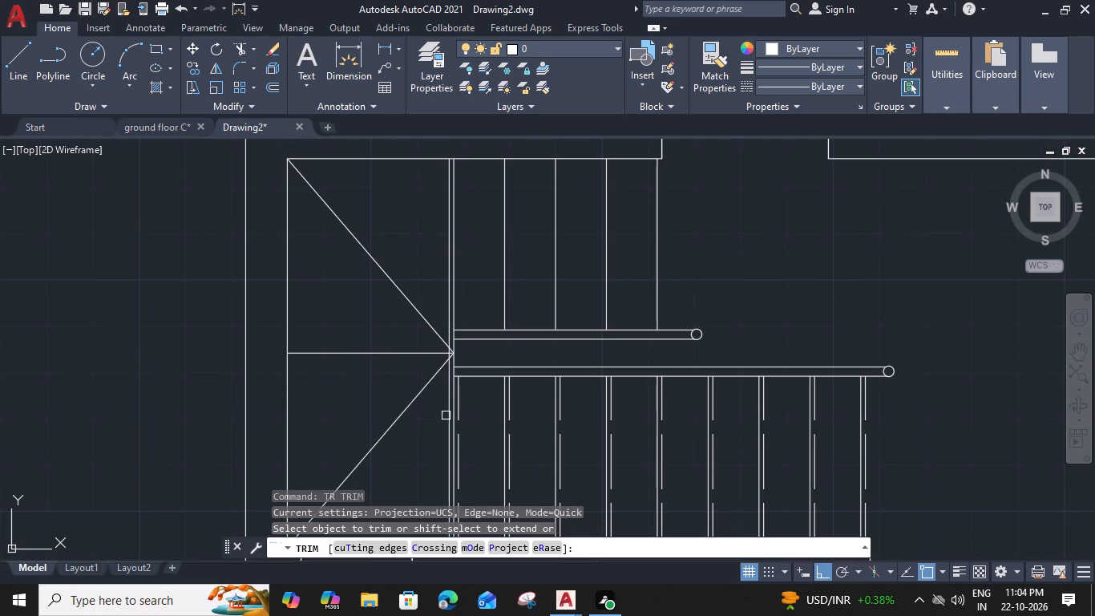
pyautogui.click(447, 413)
pyautogui.scroll(4, 452, 324)
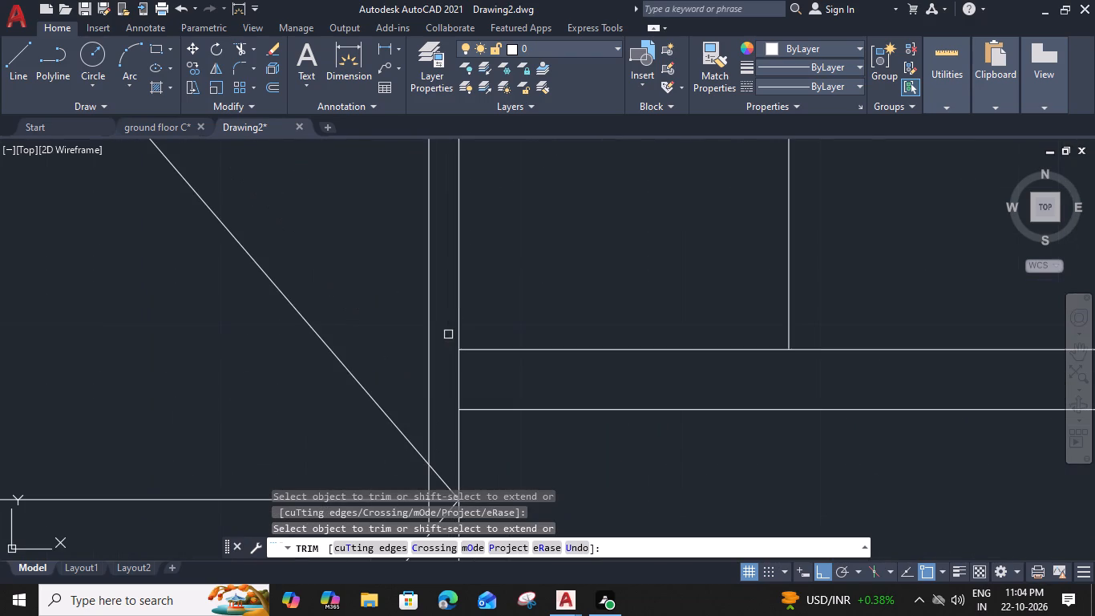
pyautogui.keyDown('shift'); pyautogui.click(499, 346); pyautogui.keyUp('shift')
pyautogui.click(428, 396)
pyautogui.moveTo(434, 413); pyautogui.dragTo(438, 244, button='middle')
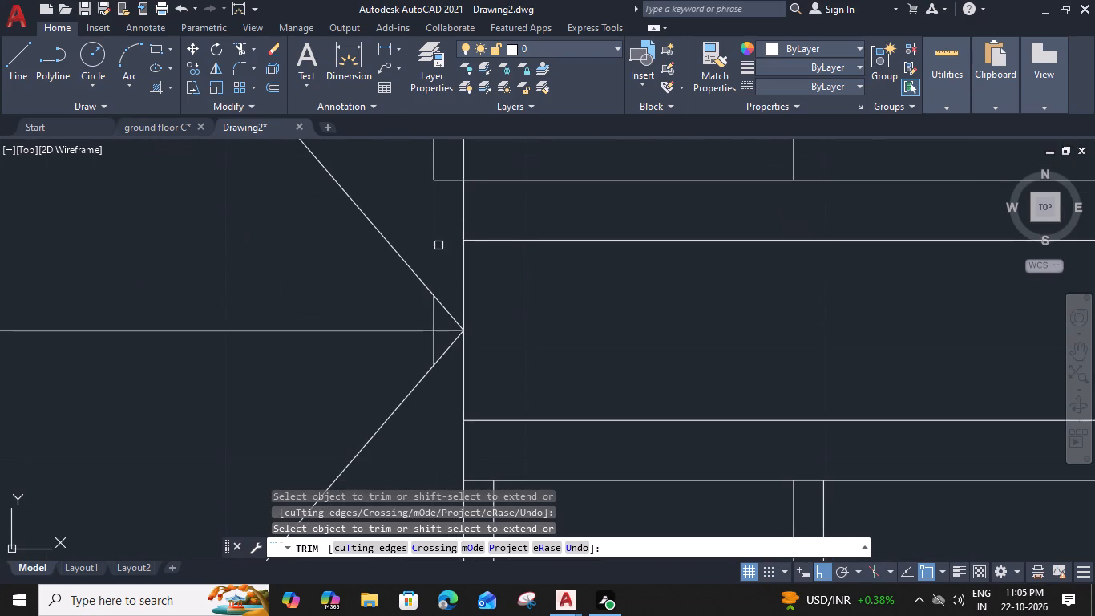
pyautogui.click(431, 311)
pyautogui.click(430, 349)
pyautogui.press('Escape')
# Assign the ACAD_ISO02W100 linetype to the trimmed offset line at the start of the upper stair flight.
pyautogui.moveTo(431, 272); pyautogui.dragTo(419, 610, button='middle')
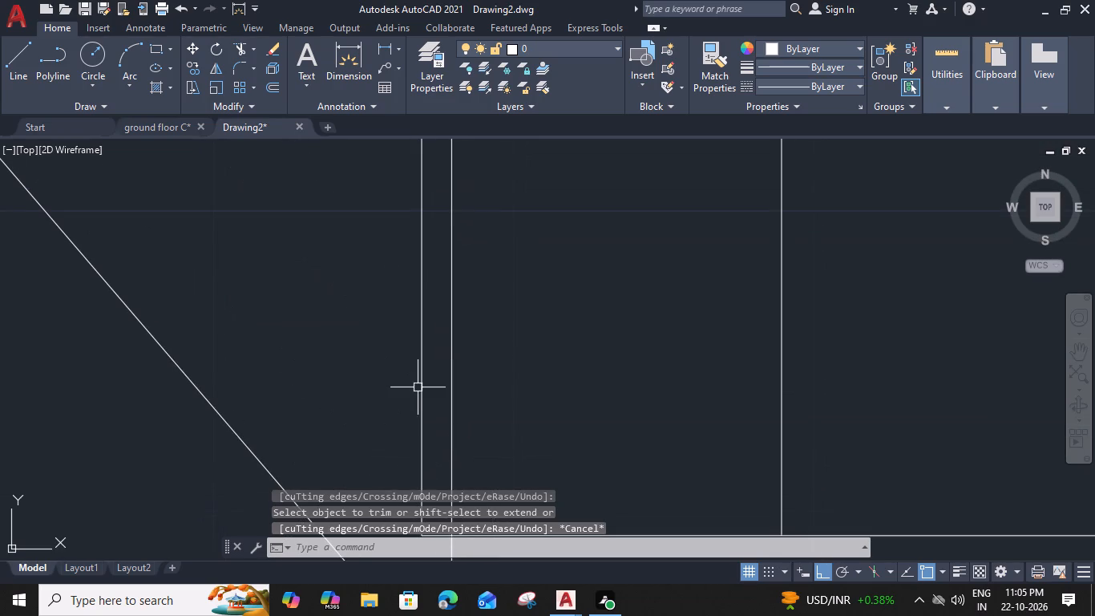
pyautogui.click(418, 371)
pyautogui.click(858, 86)
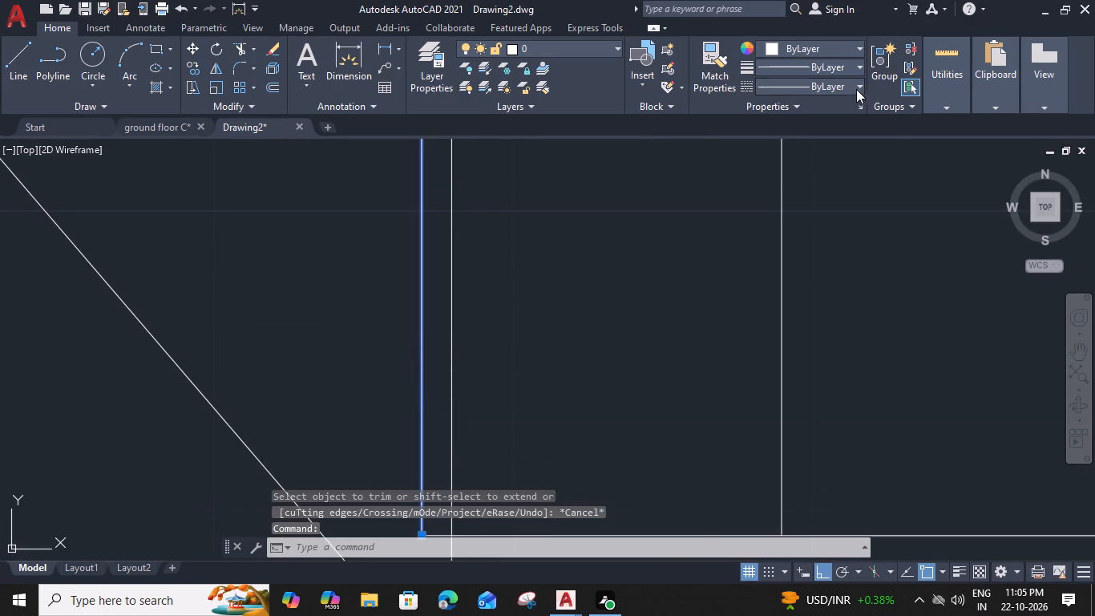
pyautogui.click(834, 152)
# Offset the upper flight's dashed line successively by 11" away from the landing, giving each remaining riser one.
pyautogui.scroll(-2, 644, 262)
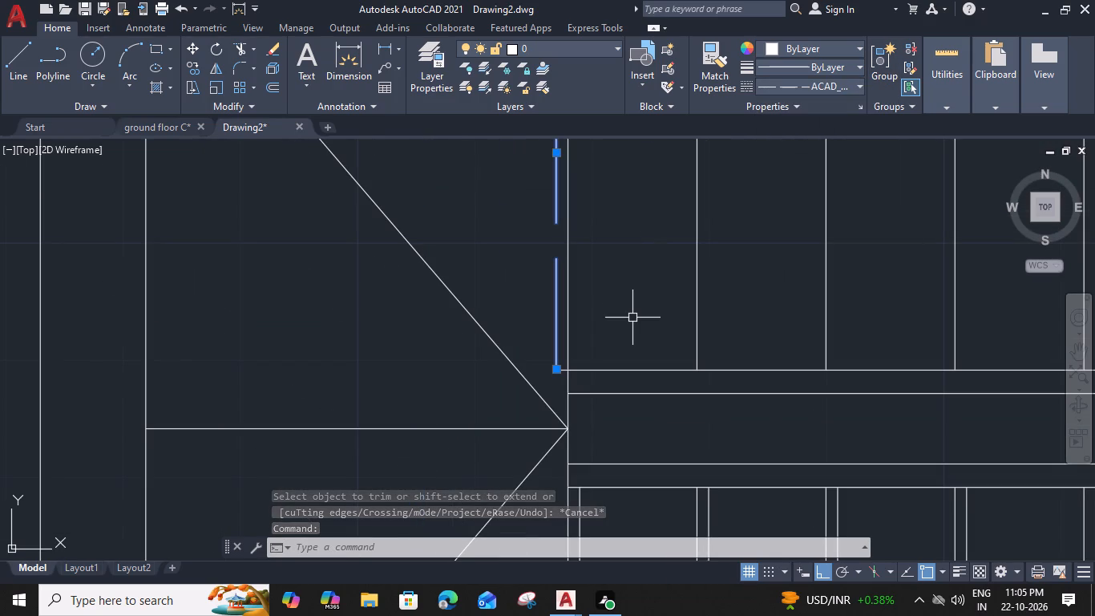
pyautogui.press('o')
pyautogui.press('space')
pyautogui.write('11')
pyautogui.hotkey('shift', '"')
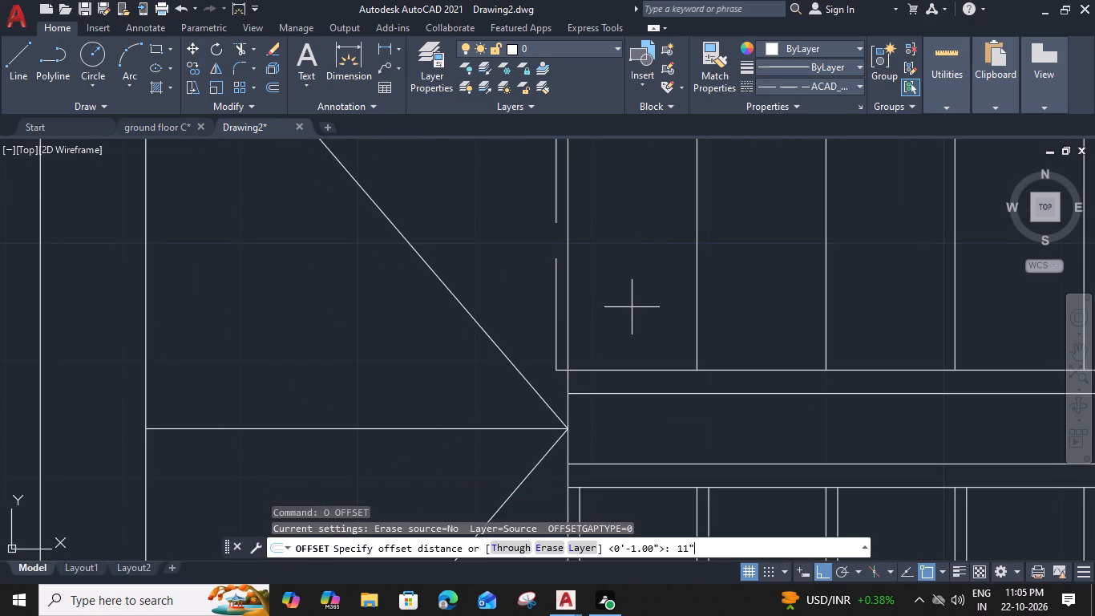
pyautogui.press('Return')
pyautogui.click(677, 302)
pyautogui.moveTo(677, 302); pyautogui.dragTo(544, 301, button='middle')
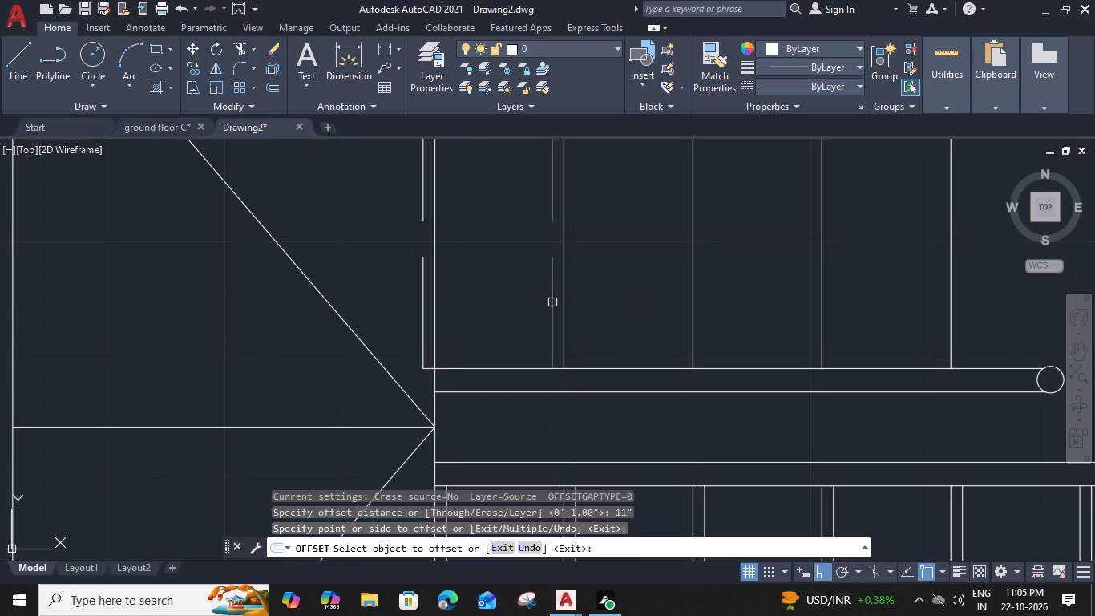
pyautogui.click(552, 302)
pyautogui.click(632, 302)
pyautogui.moveTo(624, 333); pyautogui.dragTo(416, 400, button='middle')
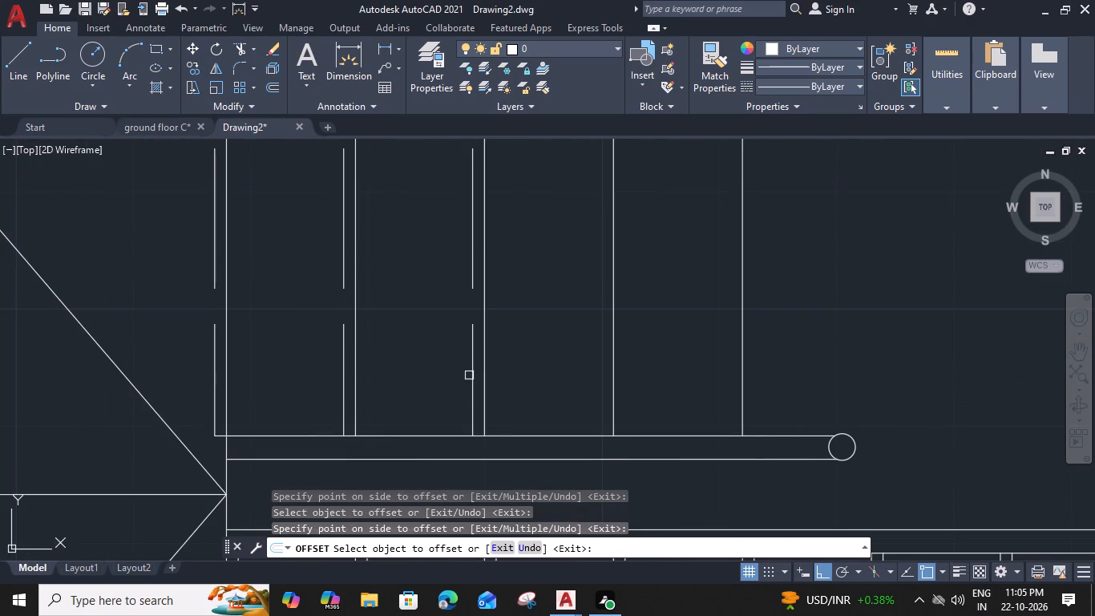
pyautogui.click(470, 373)
pyautogui.click(547, 373)
pyautogui.click(604, 367)
pyautogui.click(676, 366)
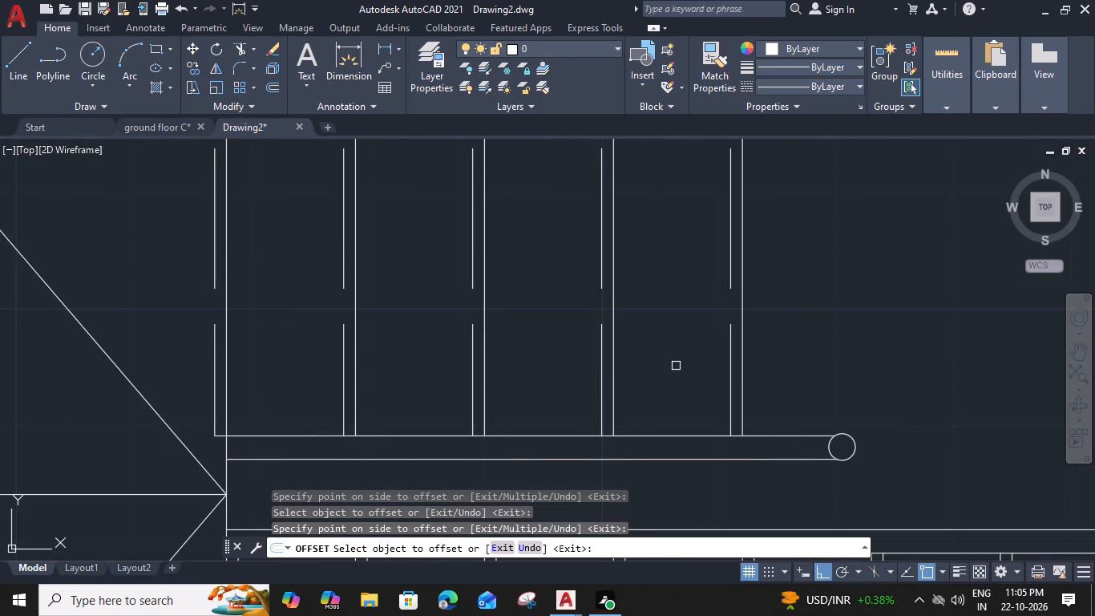
pyautogui.press('Escape')
# Copy the 10'-0"X10'-0" BEDROOM label straight down into the room below that bedroom.
pyautogui.scroll(-3, 709, 363)
pyautogui.moveTo(747, 433); pyautogui.dragTo(688, 313, button='middle')
pyautogui.scroll(-2, 833, 400)
pyautogui.moveTo(860, 415); pyautogui.dragTo(741, 295, button='middle')
pyautogui.scroll(-2, 760, 431)
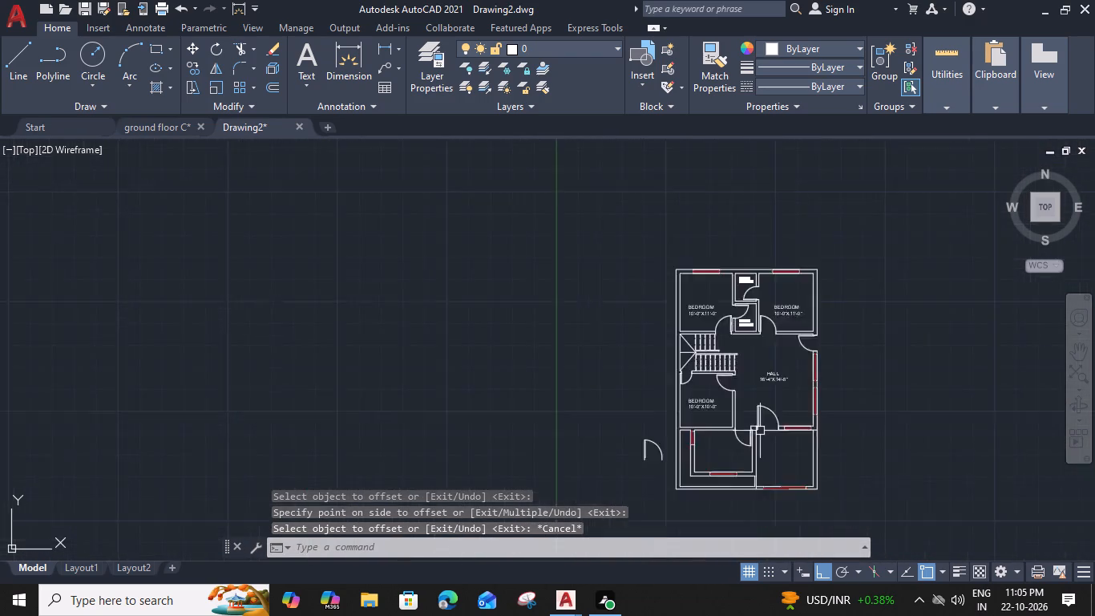
pyautogui.moveTo(767, 432); pyautogui.dragTo(667, 312, button='middle')
pyautogui.scroll(2, 603, 331)
pyautogui.click(596, 194)
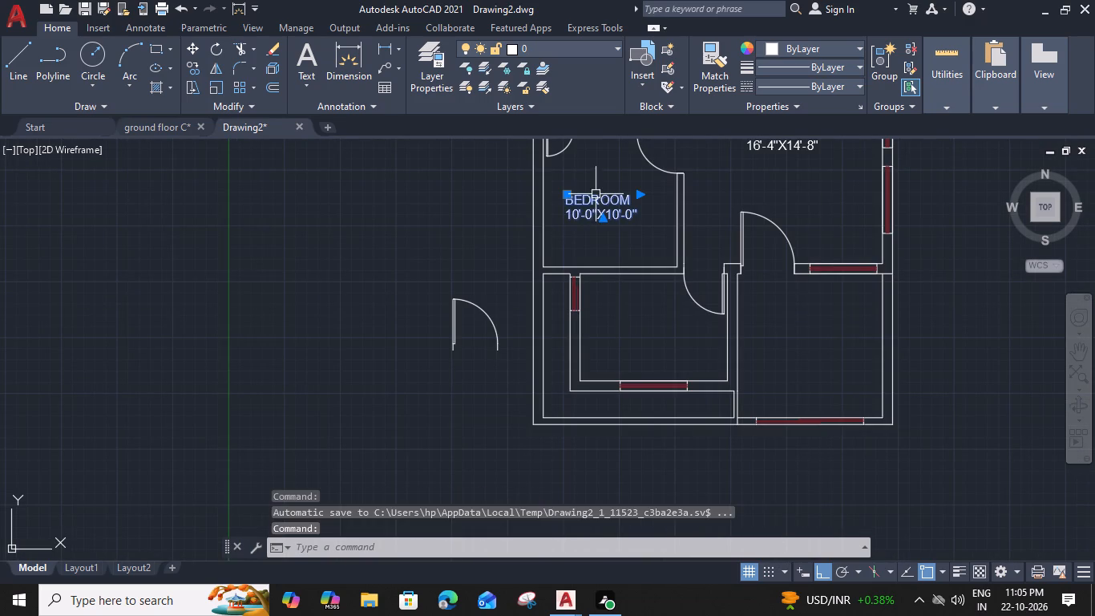
pyautogui.press('c')
pyautogui.press('o')
pyautogui.press('space')
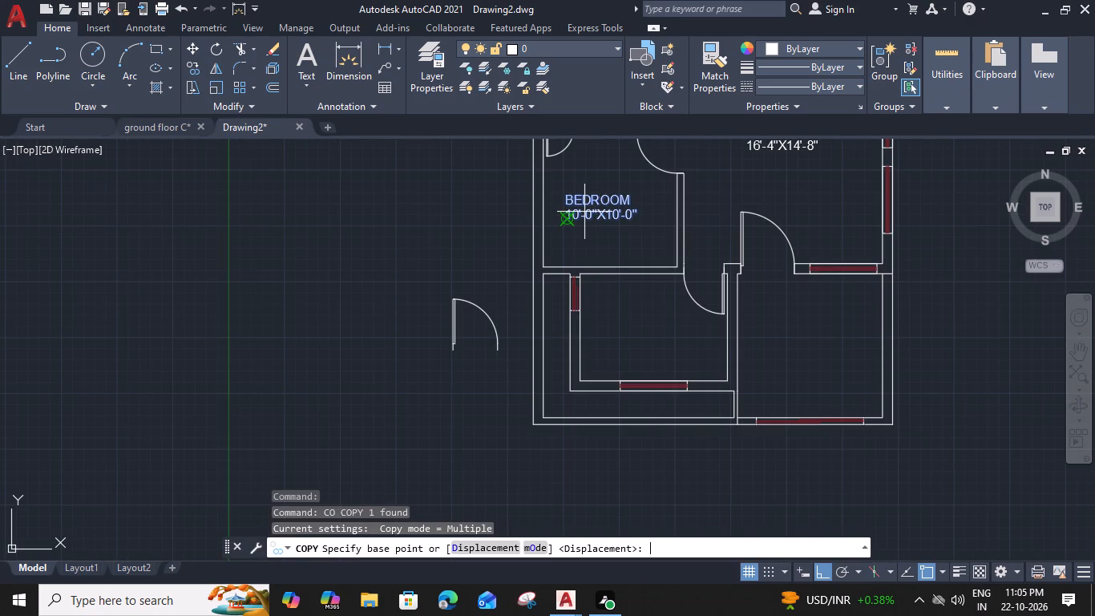
pyautogui.click(568, 221)
pyautogui.click(597, 351)
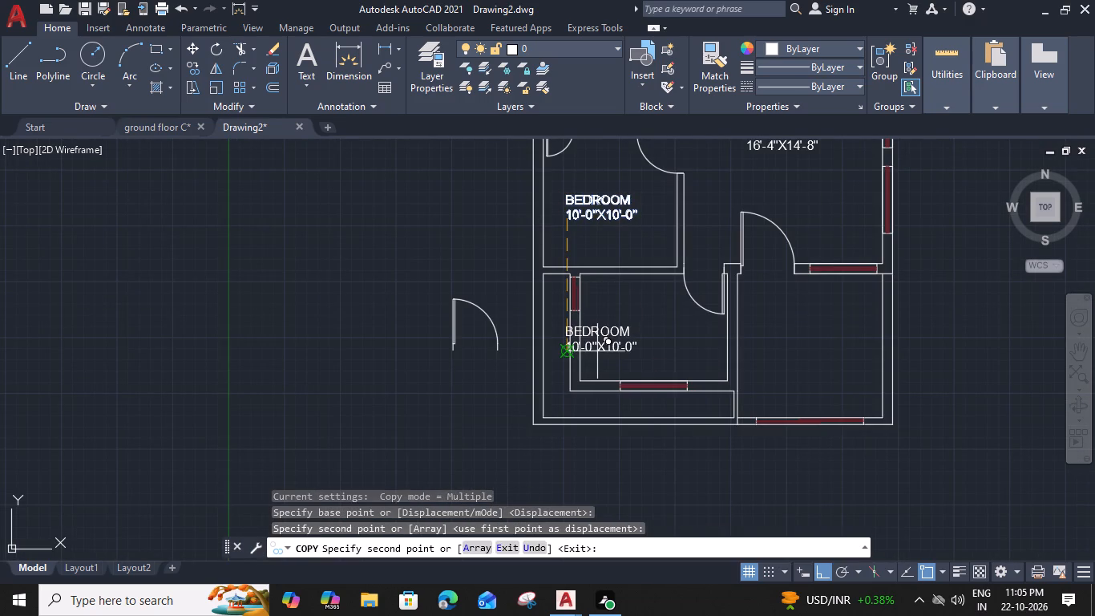
pyautogui.press('Escape')
# Move the copied label sideways to the middle of the lower room, clear of its window wall.
pyautogui.click(622, 347)
pyautogui.write('M')
pyautogui.press('space')
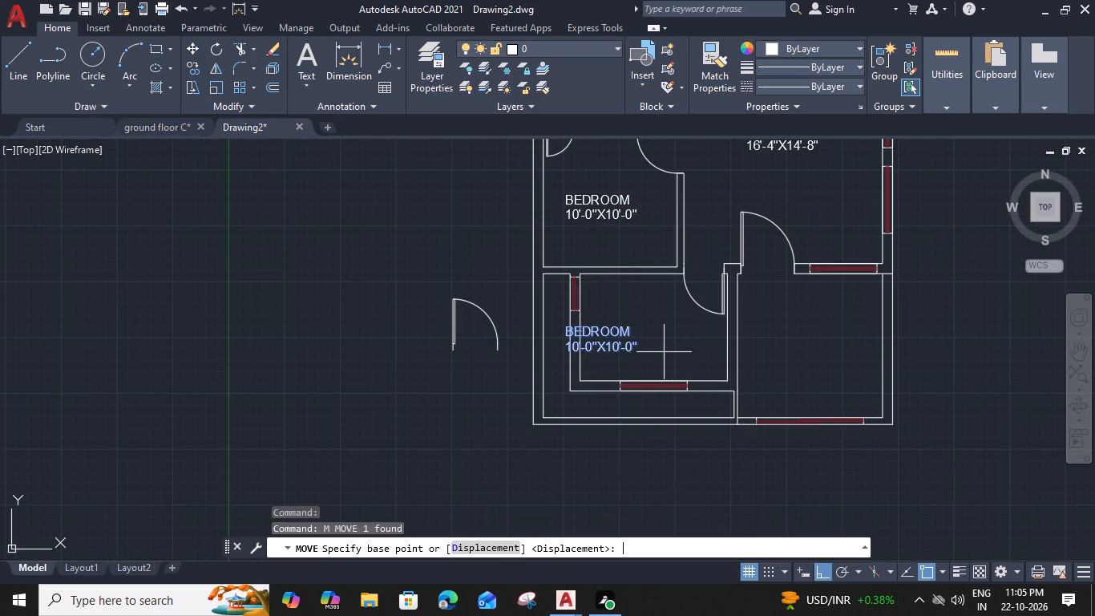
pyautogui.click(640, 351)
pyautogui.click(699, 354)
# Change the room name in the copied label to KITCHEN.
pyautogui.doubleClick(641, 344)
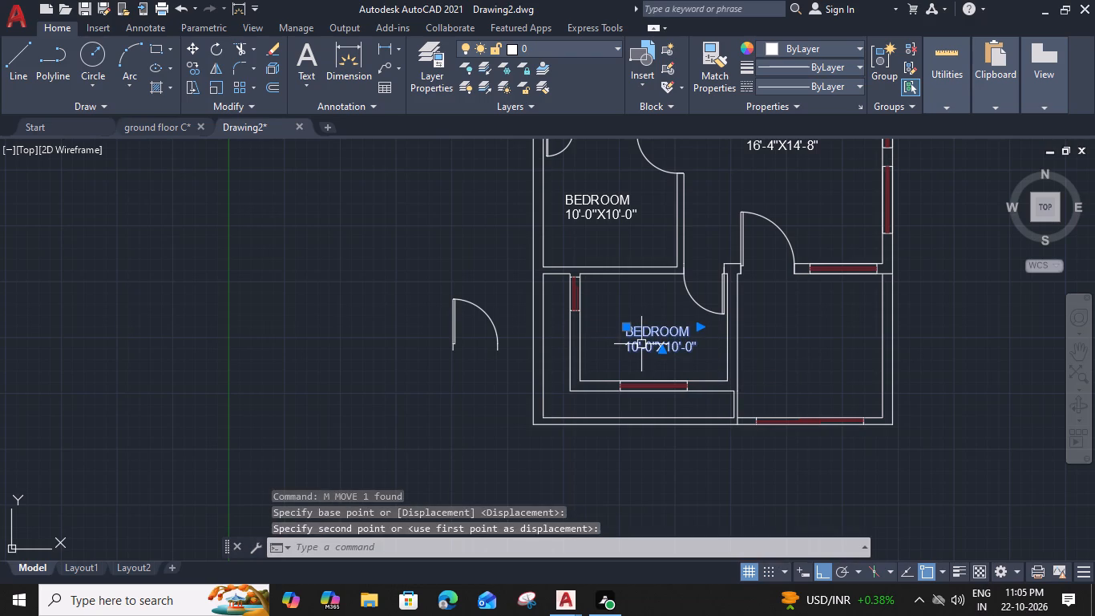
pyautogui.scroll(2, 640, 342)
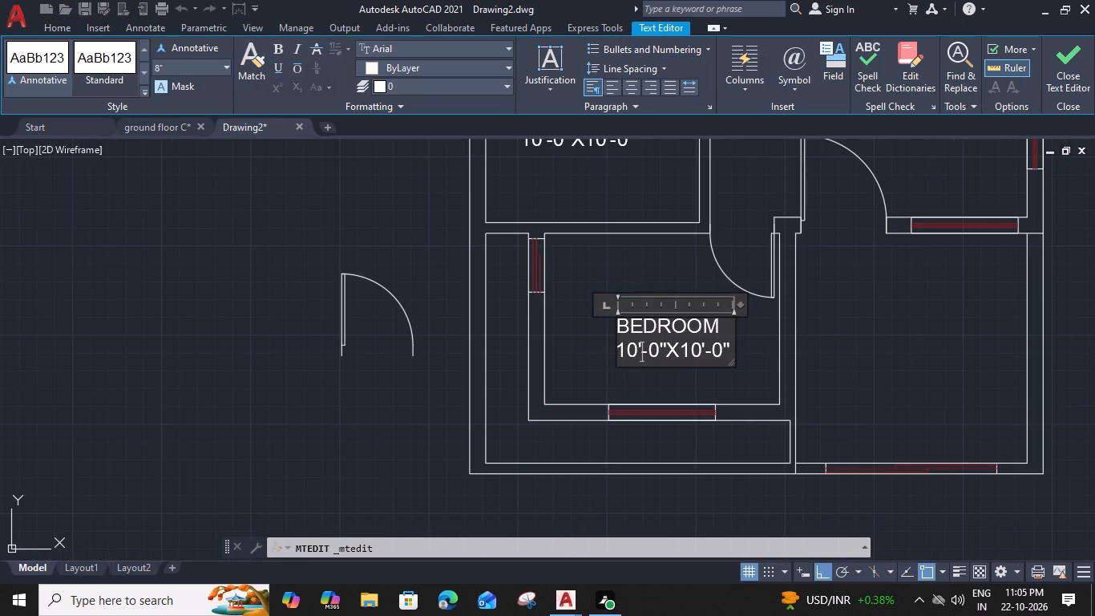
pyautogui.moveTo(721, 329); pyautogui.dragTo(549, 320)
pyautogui.write('KITCHEN')
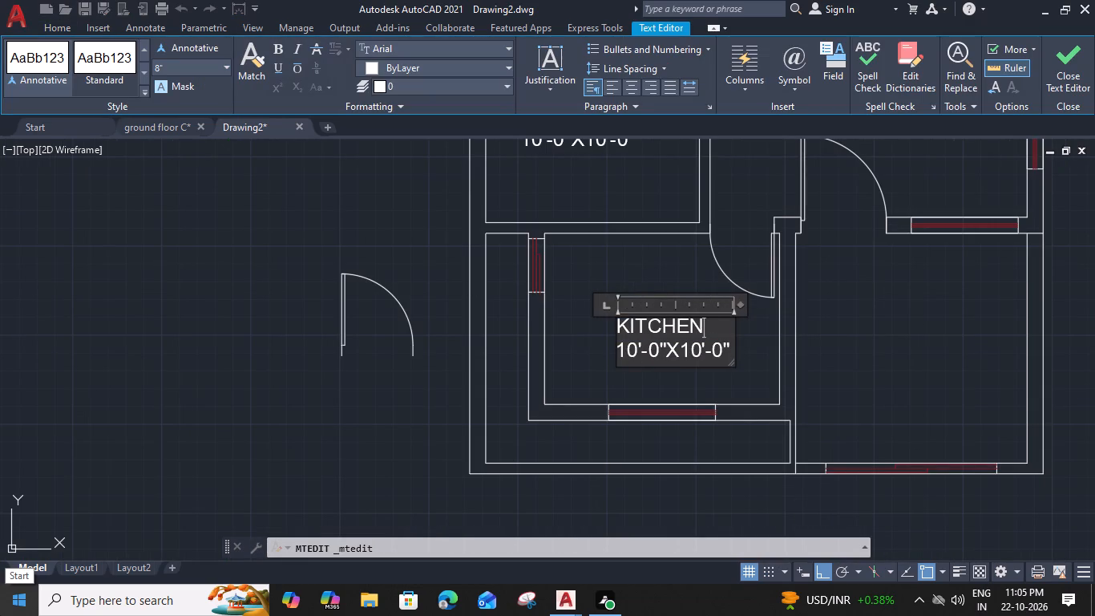
pyautogui.click(574, 351)
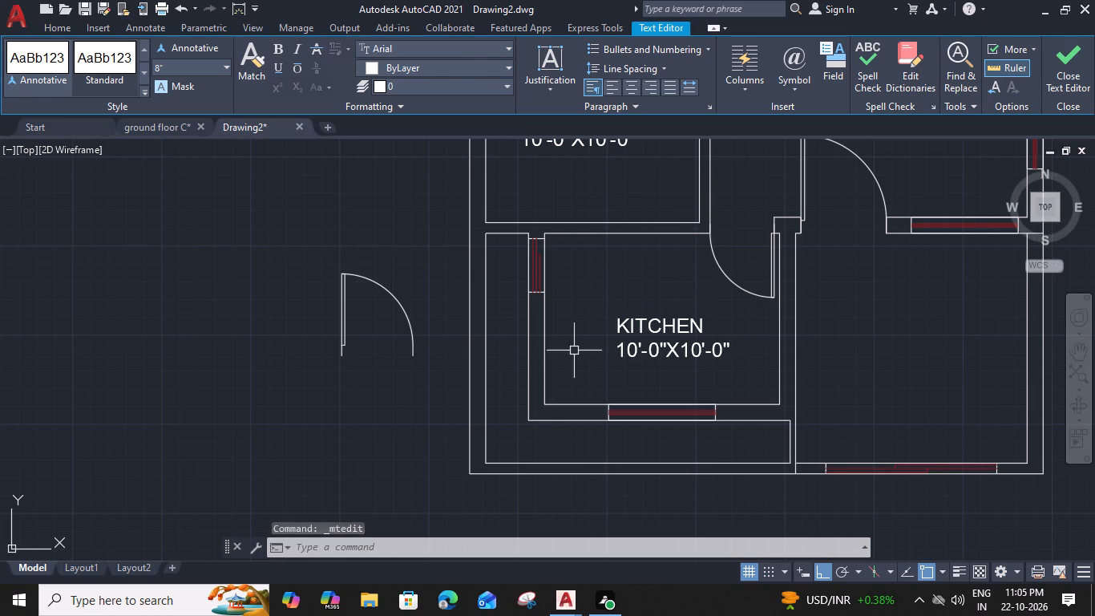
# Measure the inside width and depth of the kitchen.
pyautogui.press('m')
pyautogui.write('EA')
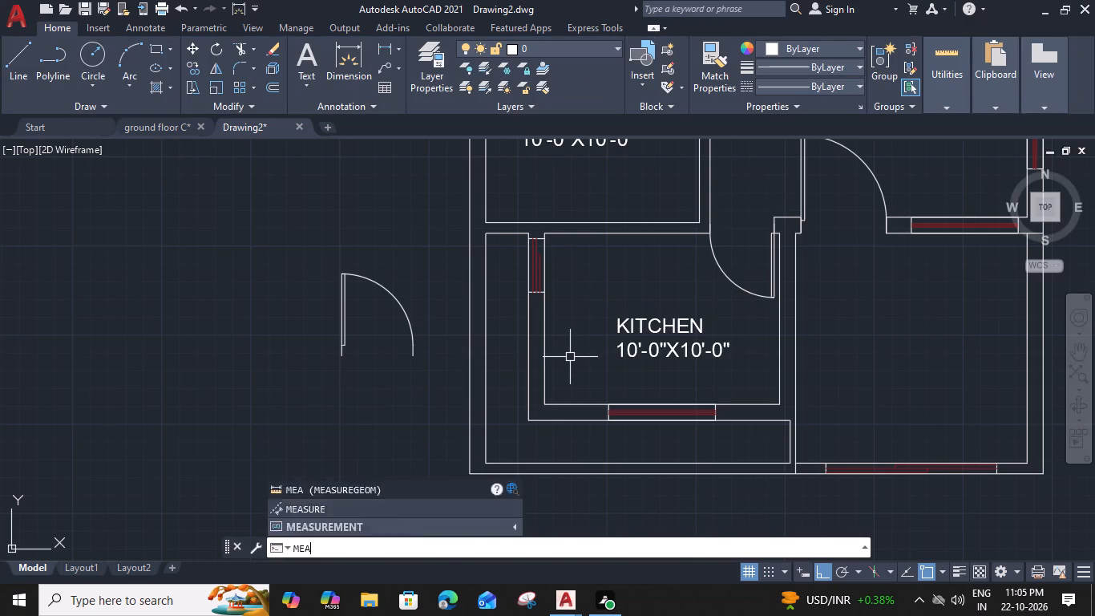
pyautogui.press('space')
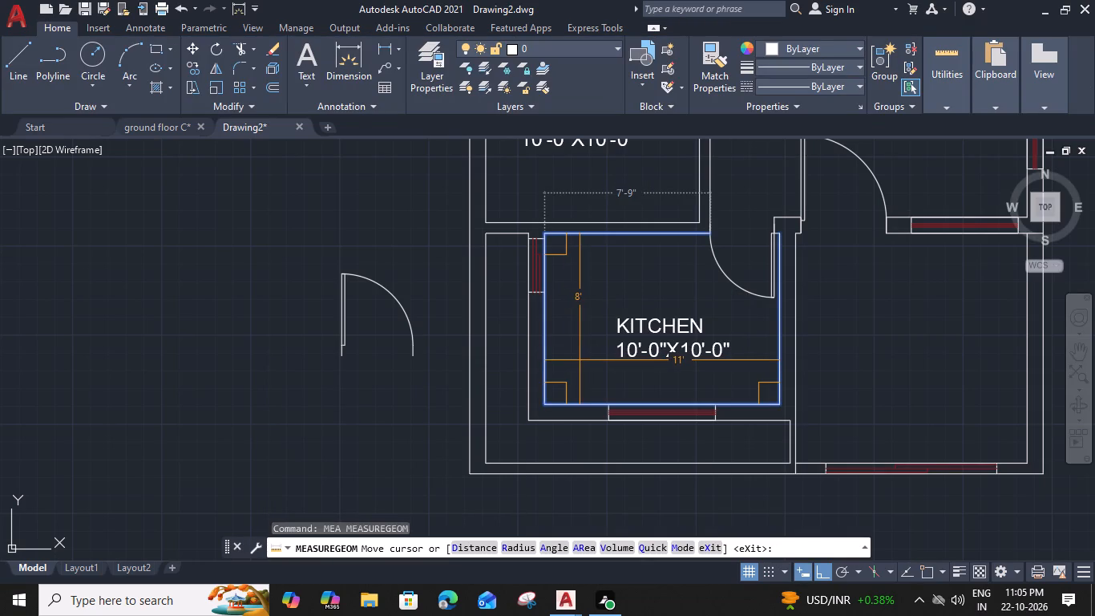
pyautogui.press('Escape')
# Set the size line of the KITCHEN label to 11'-0"X8'-0".
pyautogui.doubleClick(621, 351)
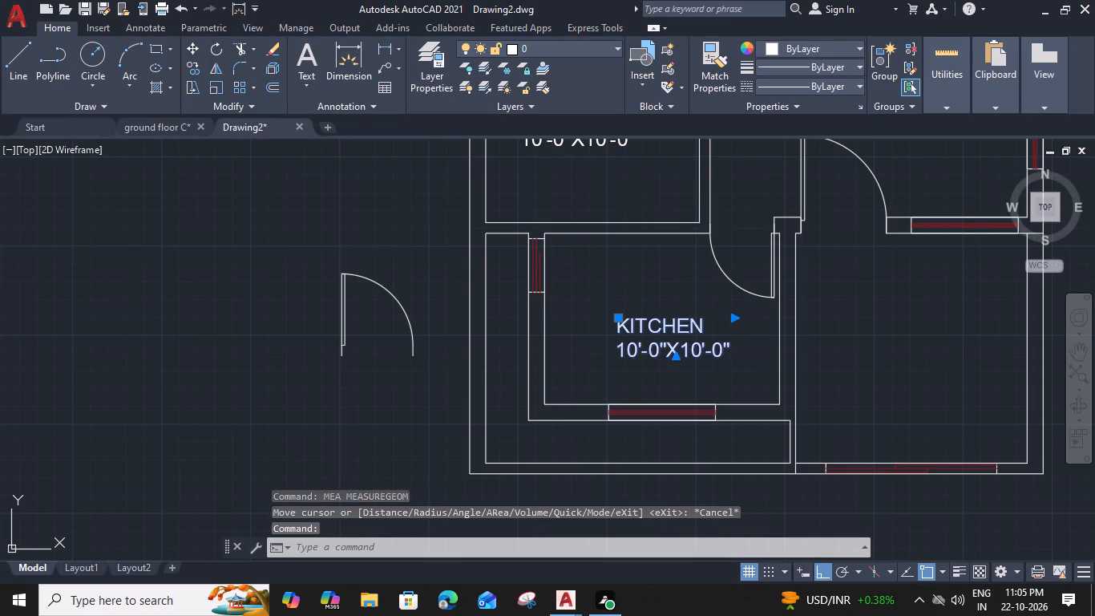
pyautogui.scroll(2, 639, 351)
pyautogui.moveTo(636, 356); pyautogui.dragTo(623, 358)
pyautogui.press('1')
pyautogui.press('BackSpace')
pyautogui.press('BackSpace')
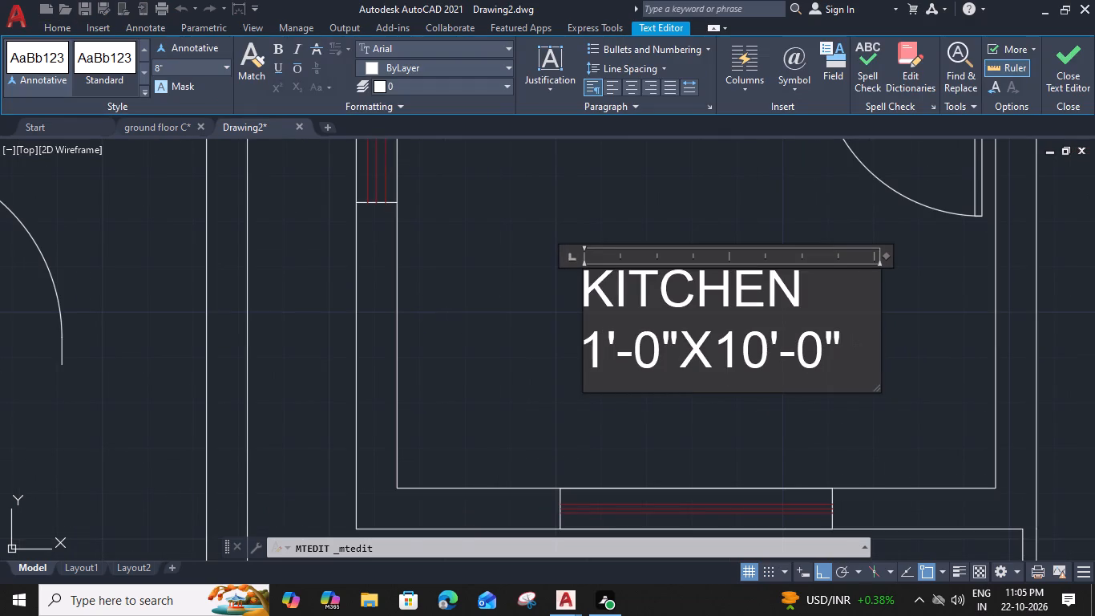
pyautogui.press('1')
pyautogui.moveTo(792, 358); pyautogui.dragTo(750, 356)
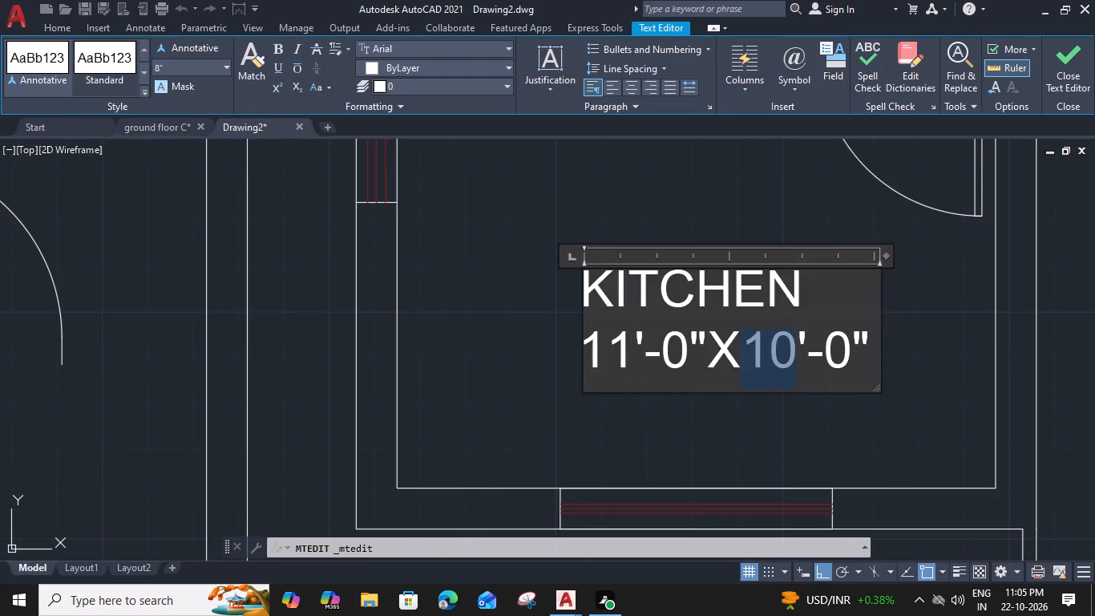
pyautogui.moveTo(750, 356); pyautogui.dragTo(748, 356)
pyautogui.press('8')
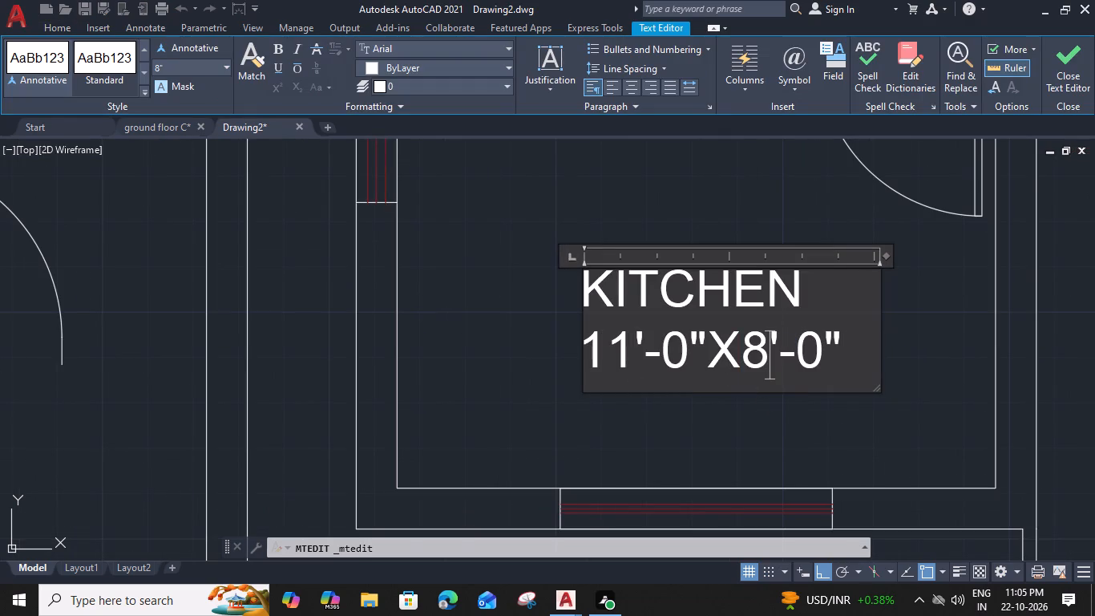
pyautogui.click(582, 302)
# Indent the name KITCHEN by one space to centre it over the size, and narrow the label's text frame to about 4'-10".
pyautogui.click(606, 302)
pyautogui.doubleClick(607, 302)
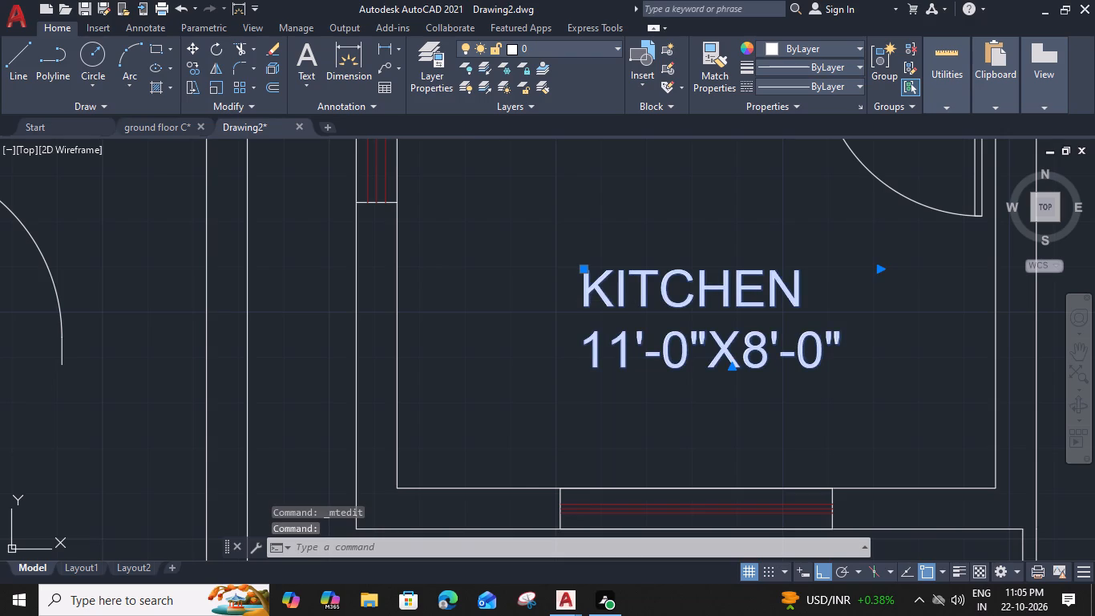
pyautogui.click(587, 306)
pyautogui.press('space')
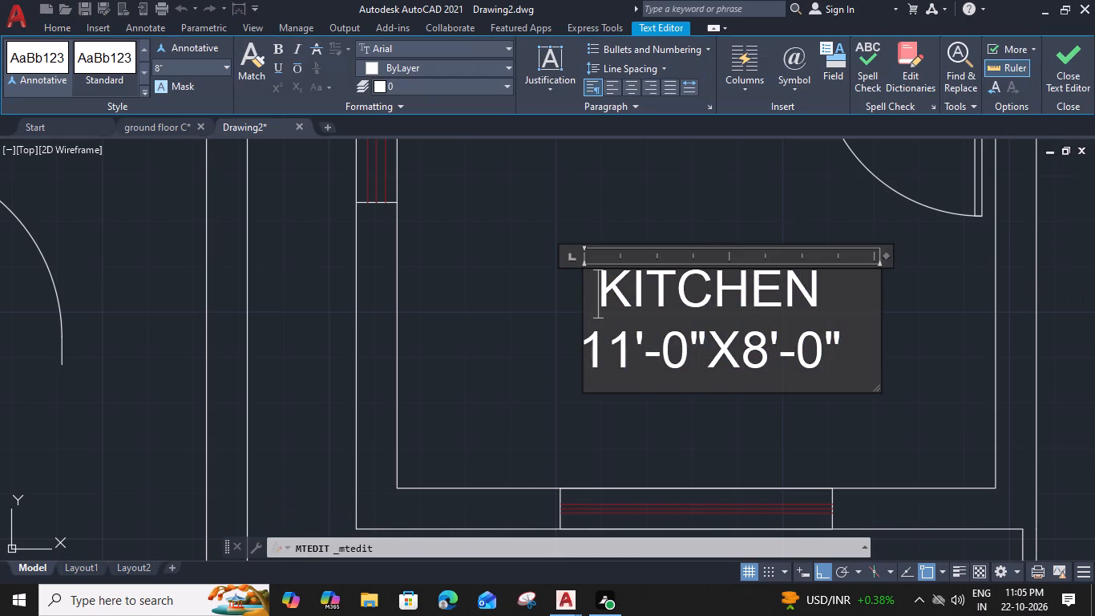
pyautogui.moveTo(883, 260); pyautogui.dragTo(849, 259)
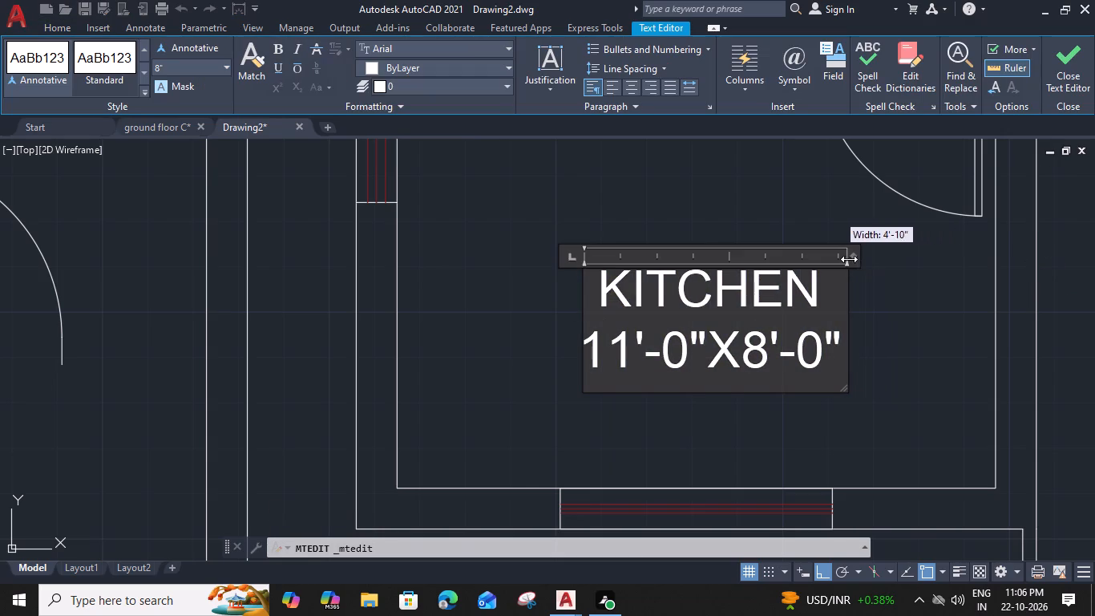
pyautogui.moveTo(849, 259); pyautogui.dragTo(847, 257)
pyautogui.click(887, 355)
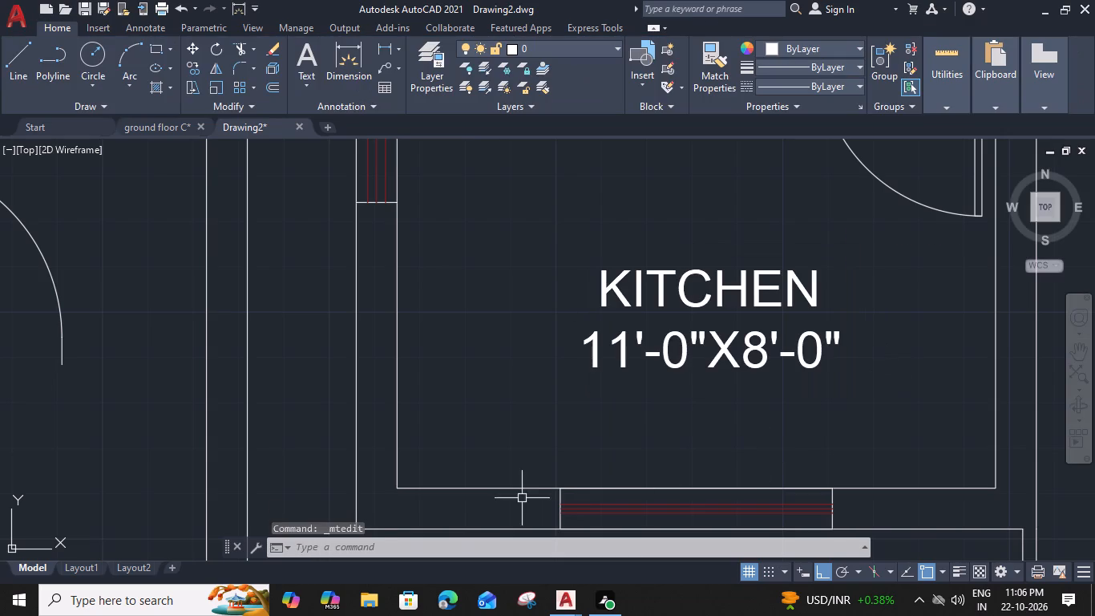
# Offset the kitchen's bottom and left inner wall lines 2' into the room as counter edges.
pyautogui.click(521, 489)
pyautogui.write("O 2'")
pyautogui.press('space')
pyautogui.moveTo(522, 414); pyautogui.dragTo(513, 395)
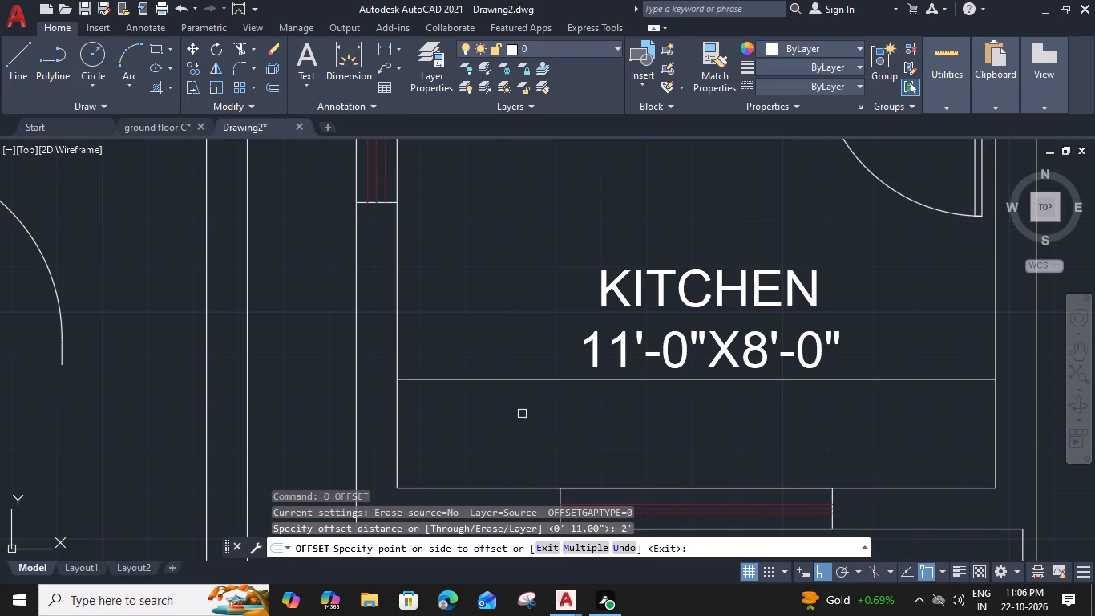
pyautogui.click(398, 308)
pyautogui.click(499, 318)
pyautogui.press('Escape')
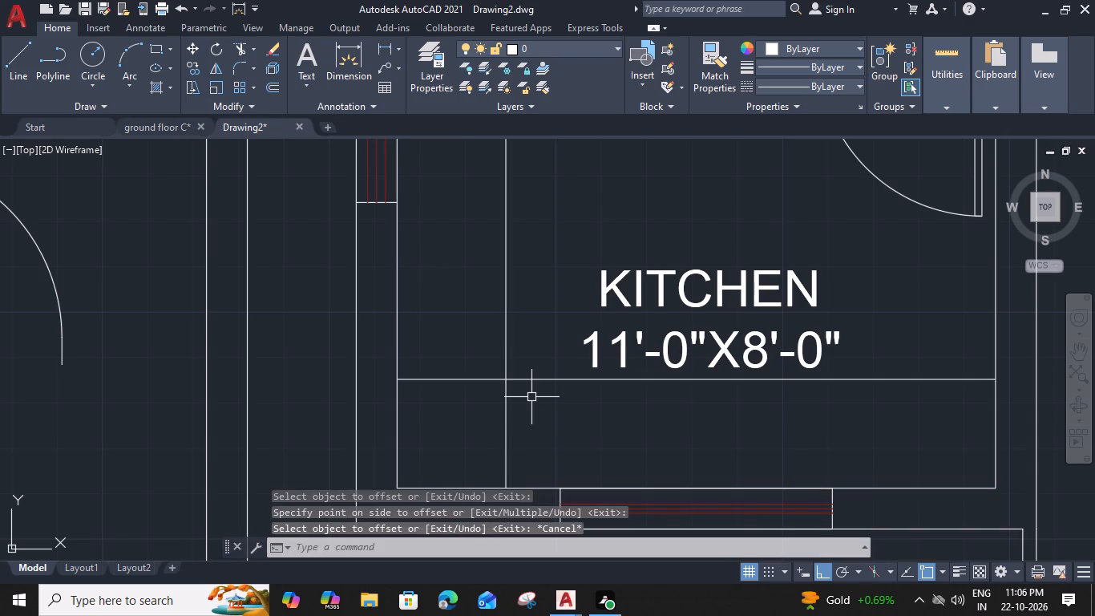
# Trim the overhanging ends of the two counter lines where they cross, leaving a clean L-shaped corner.
pyautogui.write('TR')
pyautogui.press('space')
pyautogui.click(459, 375)
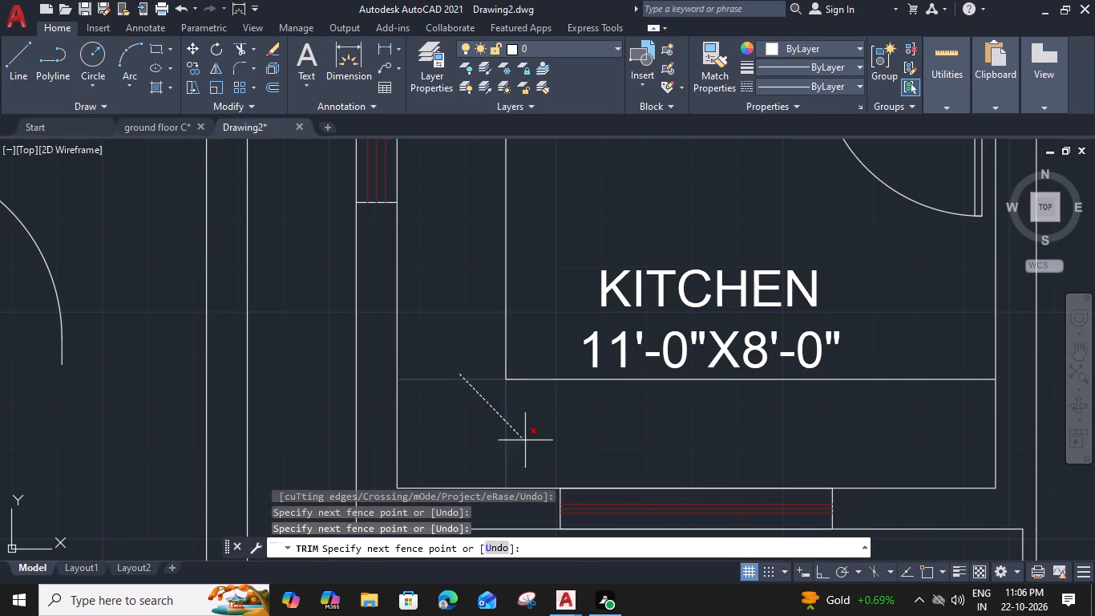
pyautogui.click(539, 444)
pyautogui.press('Escape')
# Close the counter with a horizontal line just below the kitchen's left window and trim the vertical counter edge above it.
pyautogui.write('L')
pyautogui.press('space')
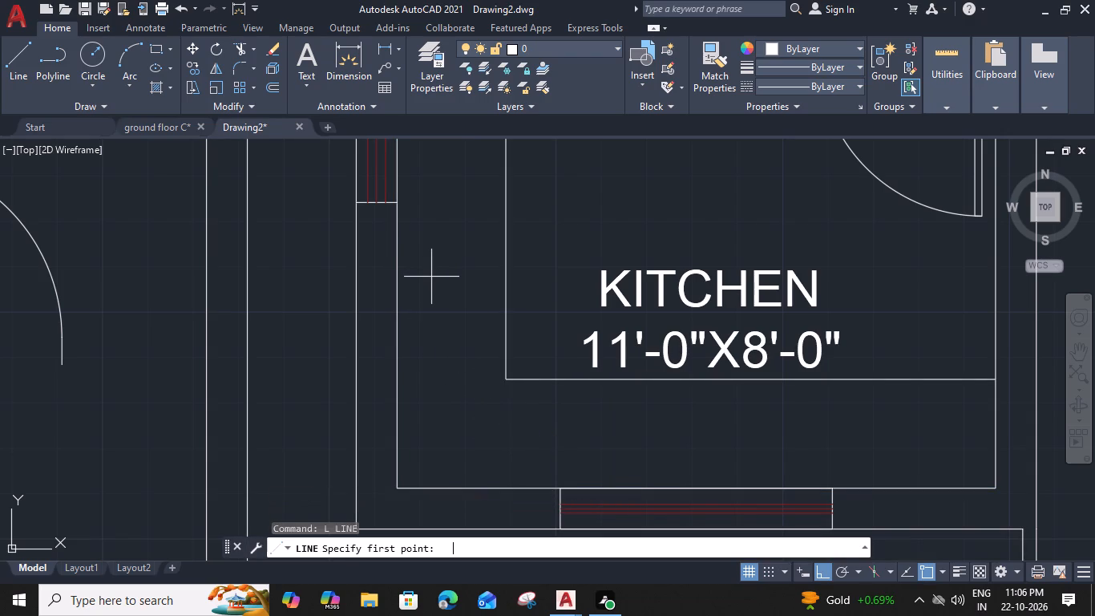
pyautogui.click(398, 229)
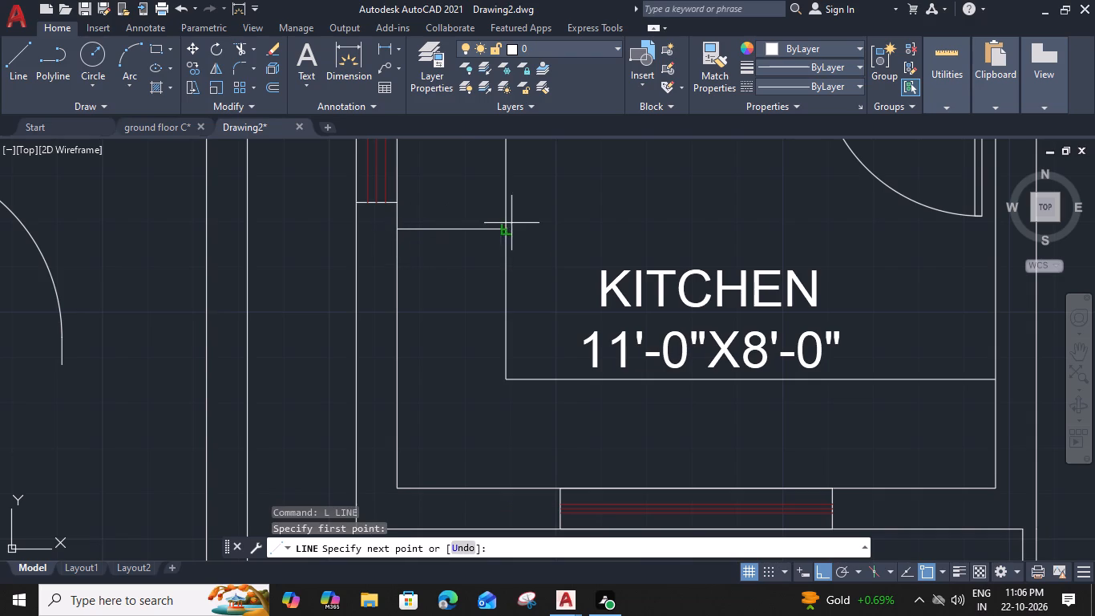
pyautogui.click(507, 227)
pyautogui.press('Escape')
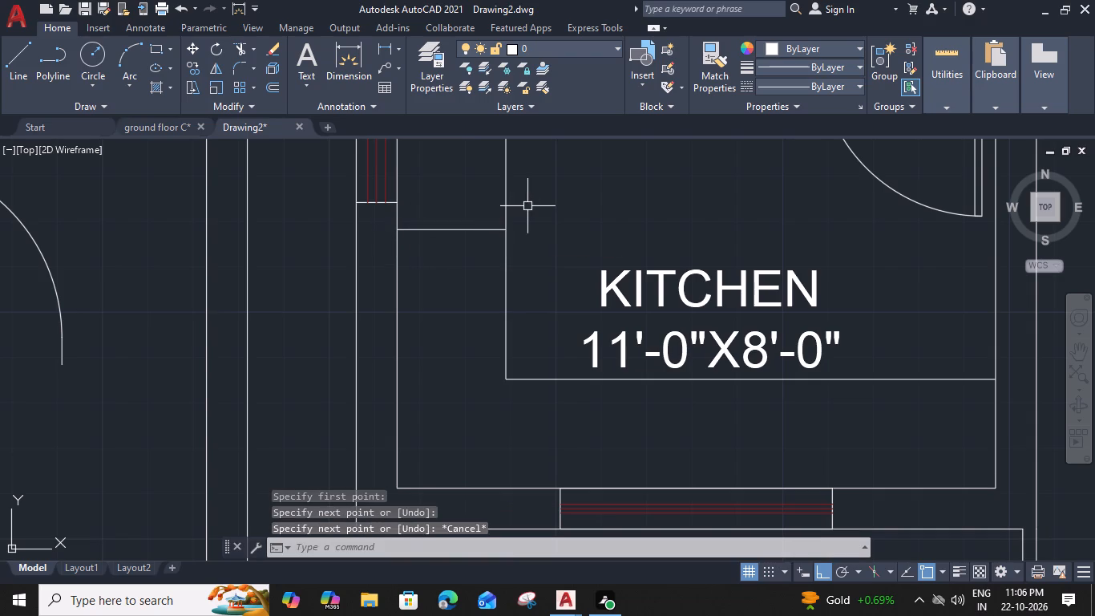
pyautogui.write('TR')
pyautogui.press('space')
pyautogui.click(507, 195)
pyautogui.press('Escape')
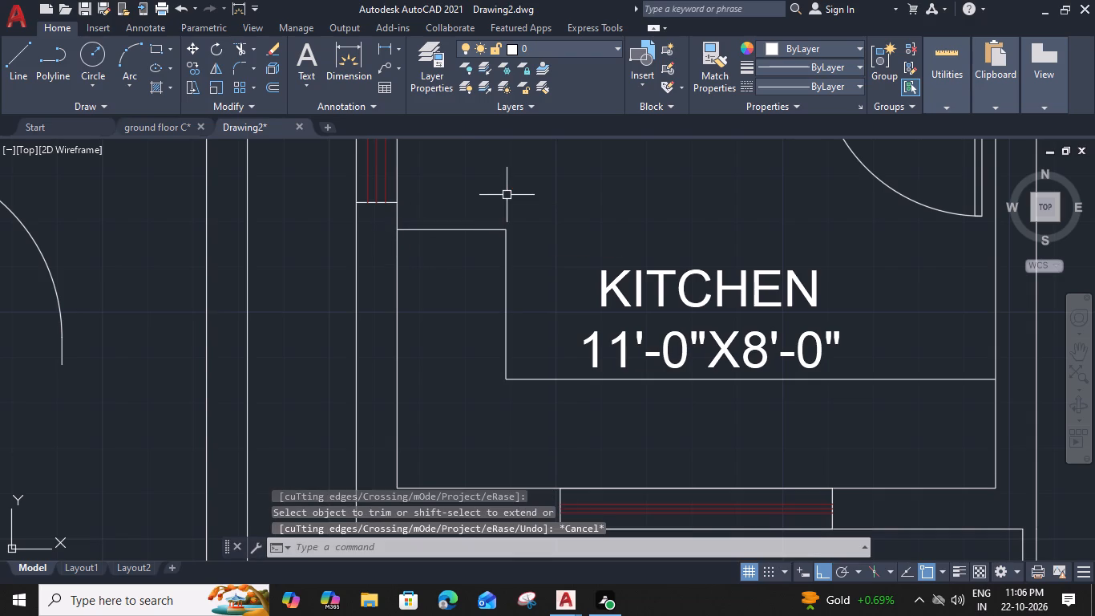
# Copy the HALL label straight down into the unlabelled room beside the kitchen.
pyautogui.scroll(-2, 806, 306)
pyautogui.moveTo(832, 321); pyautogui.dragTo(704, 340, button='middle')
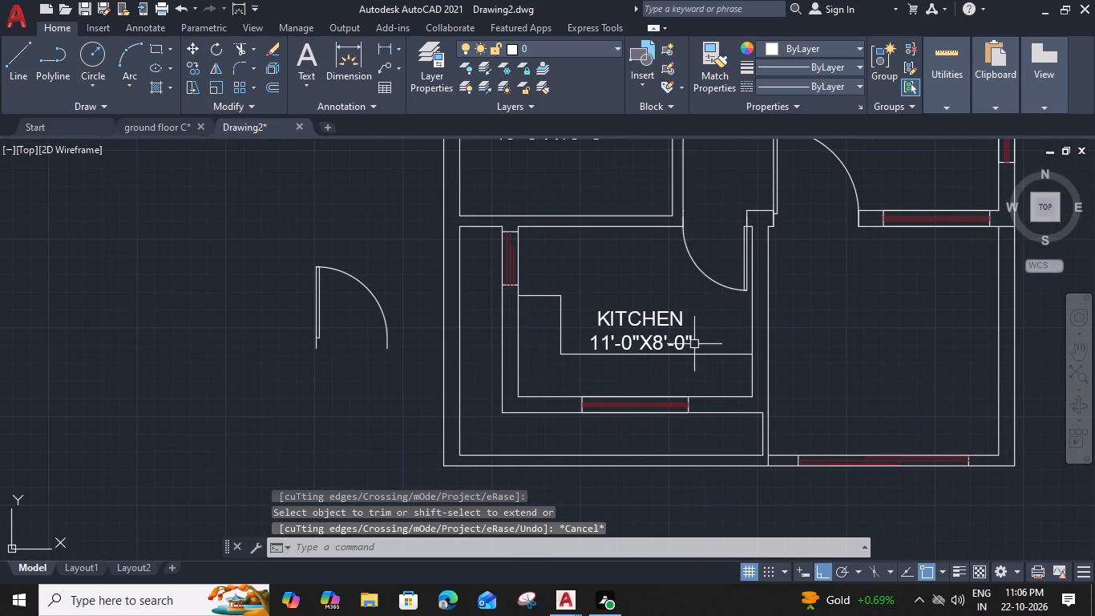
pyautogui.moveTo(858, 277); pyautogui.dragTo(628, 294, button='middle')
pyautogui.scroll(-1, 632, 301)
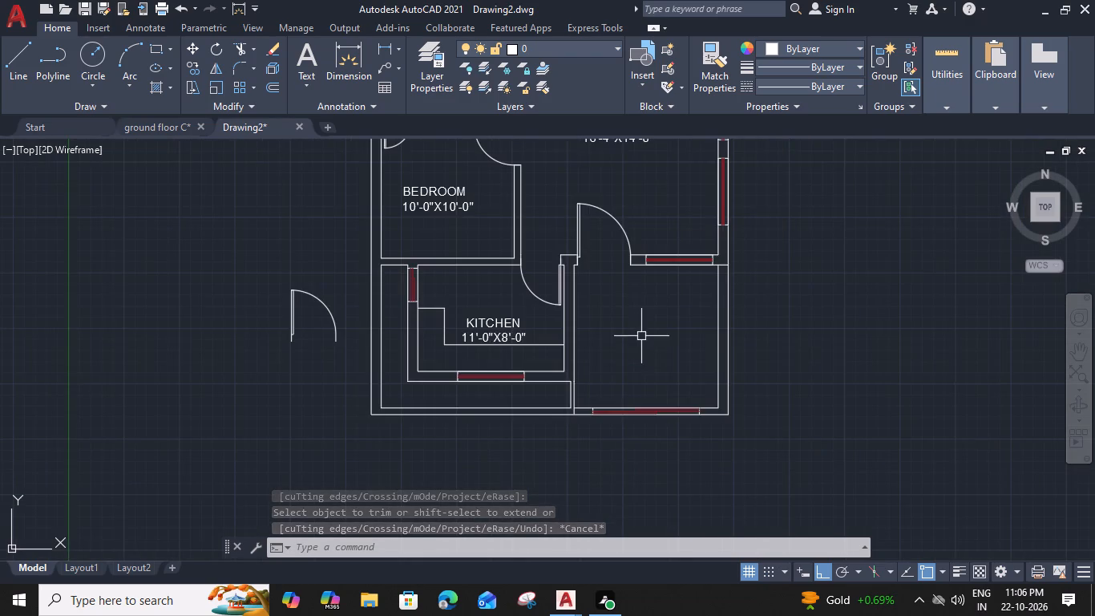
pyautogui.scroll(-1, 641, 338)
pyautogui.moveTo(637, 314); pyautogui.dragTo(620, 414, button='middle')
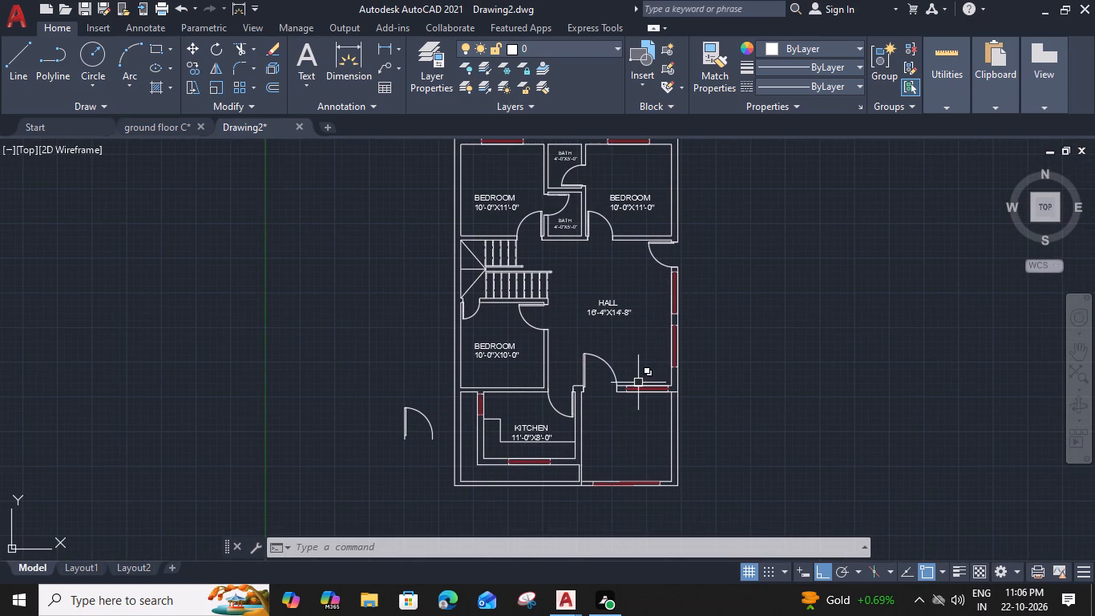
pyautogui.moveTo(628, 400); pyautogui.dragTo(632, 344, button='middle')
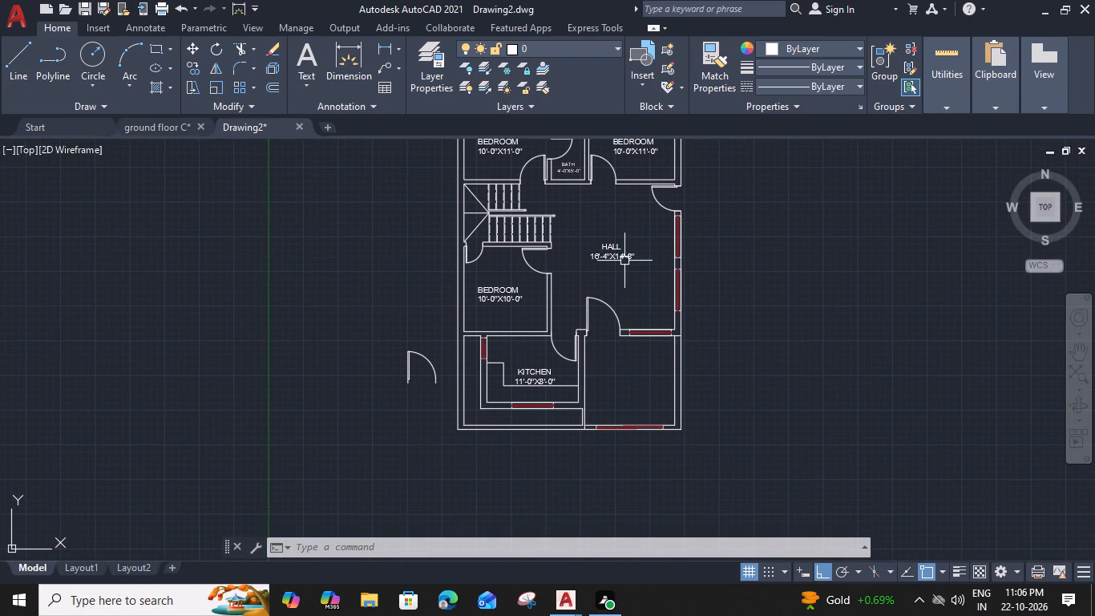
pyautogui.click(624, 260)
pyautogui.write('CO')
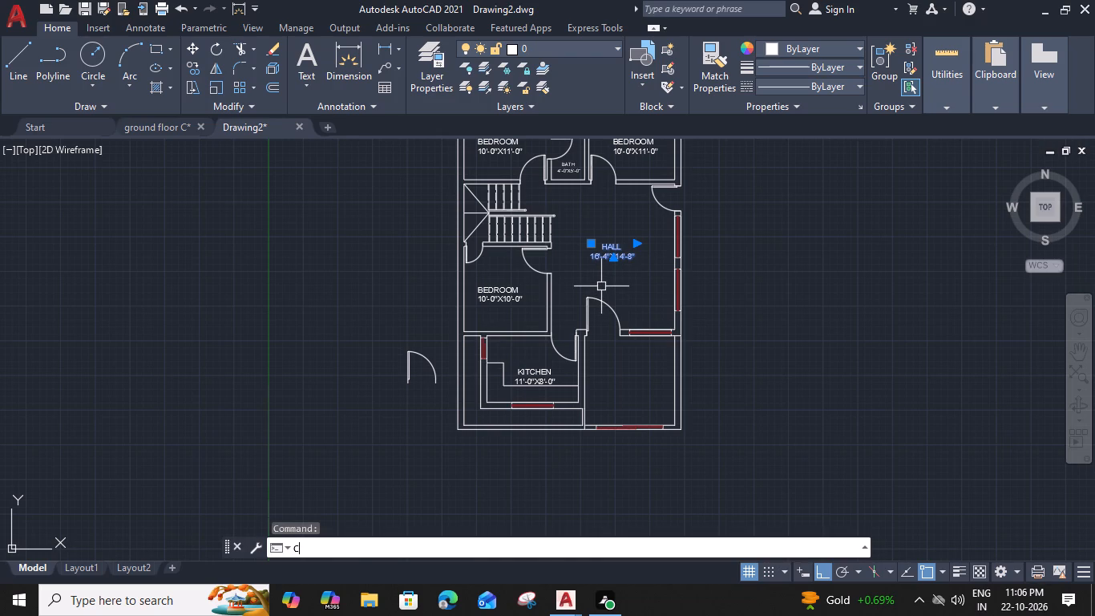
pyautogui.press('space')
pyautogui.click(592, 268)
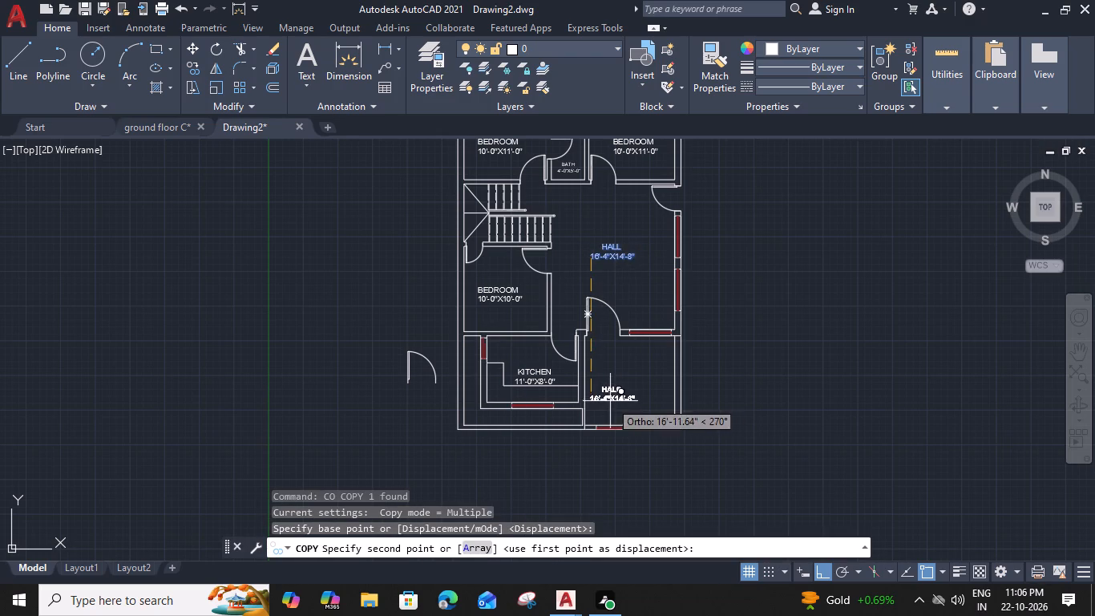
pyautogui.click(609, 387)
pyautogui.press('Escape')
# Measure the inside width and depth of the room beside the kitchen.
pyautogui.press('m')
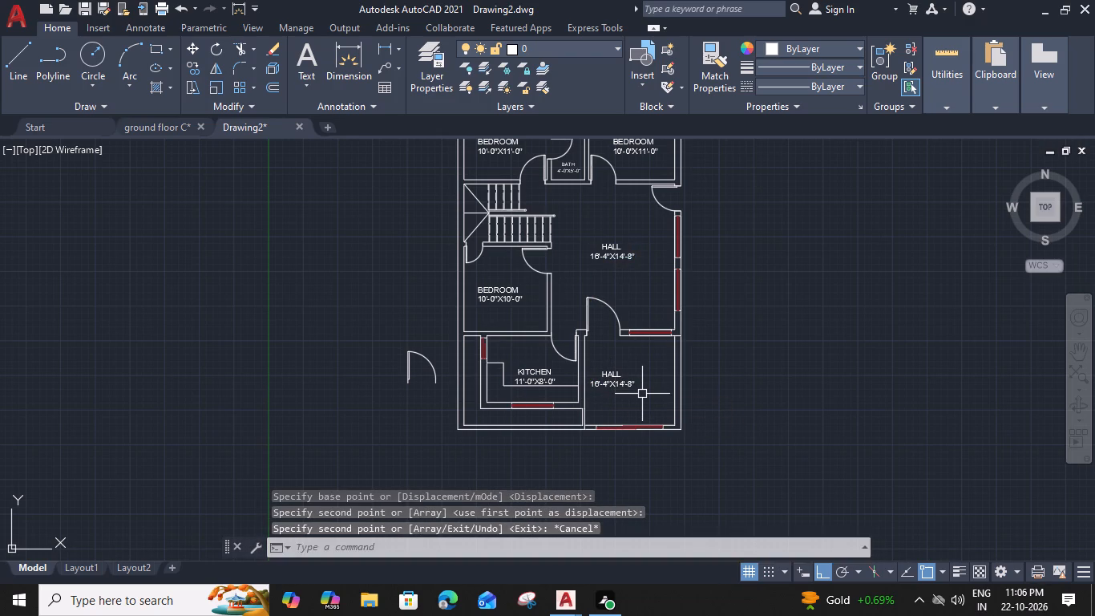
pyautogui.write('EA')
pyautogui.press('space')
pyautogui.scroll(1, 642, 393)
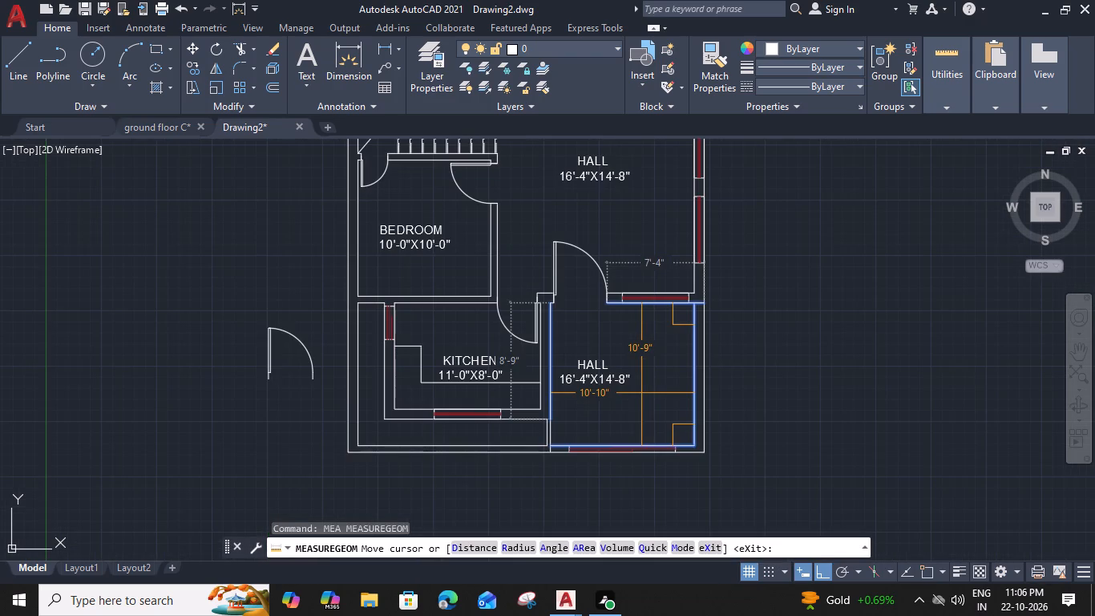
pyautogui.press('Escape')
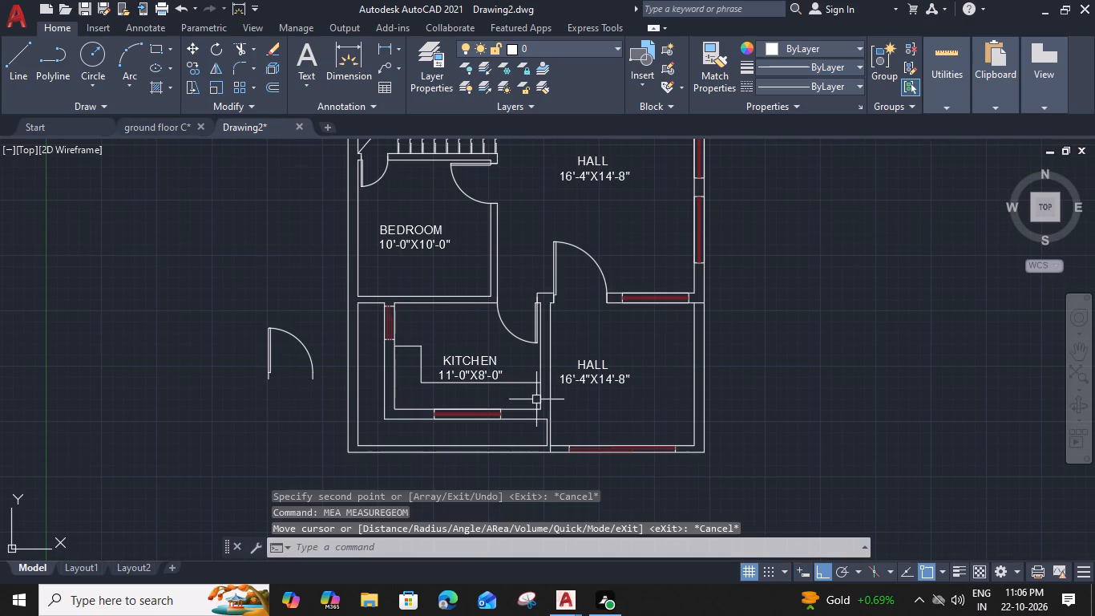
# Set the size line of the copied HALL label to 10'-10"X10'-9".
pyautogui.doubleClick(583, 384)
pyautogui.scroll(2, 575, 381)
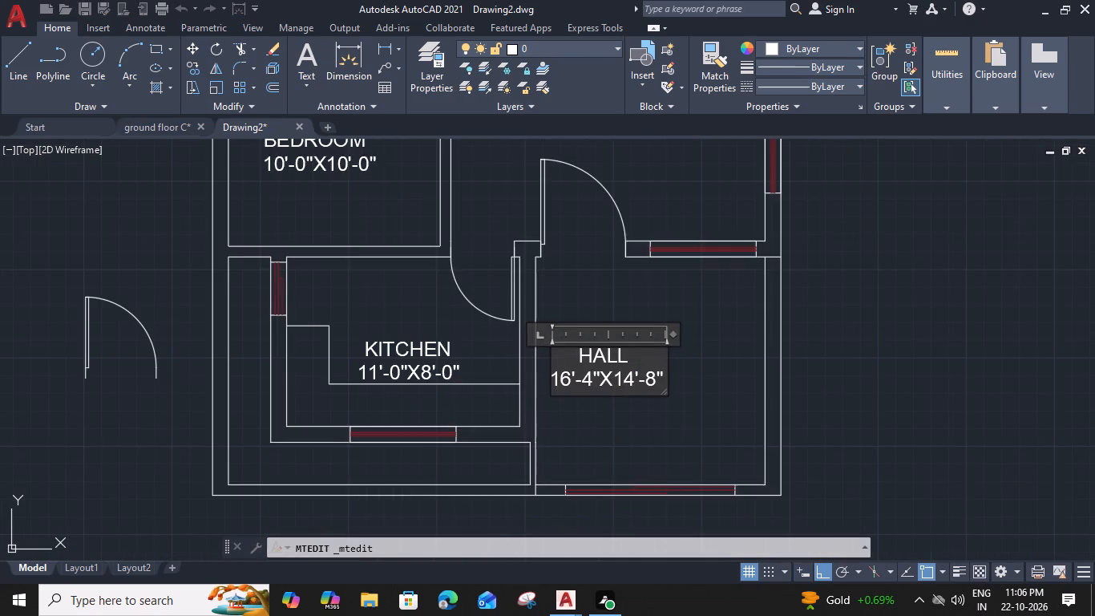
pyautogui.moveTo(567, 378); pyautogui.dragTo(559, 375)
pyautogui.press('0')
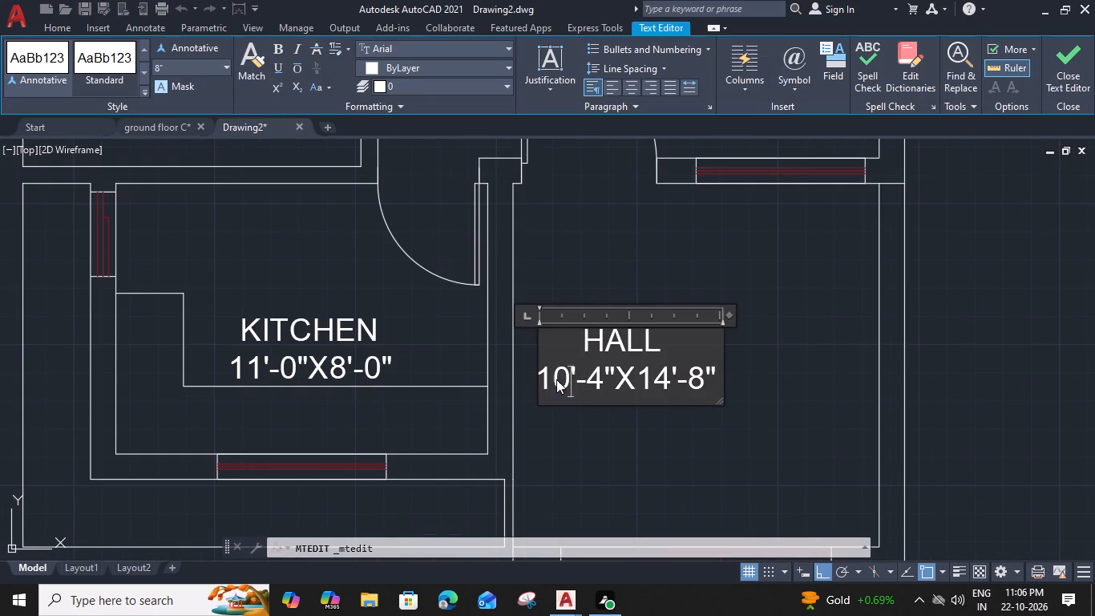
pyautogui.moveTo(600, 386); pyautogui.dragTo(590, 387)
pyautogui.write('10')
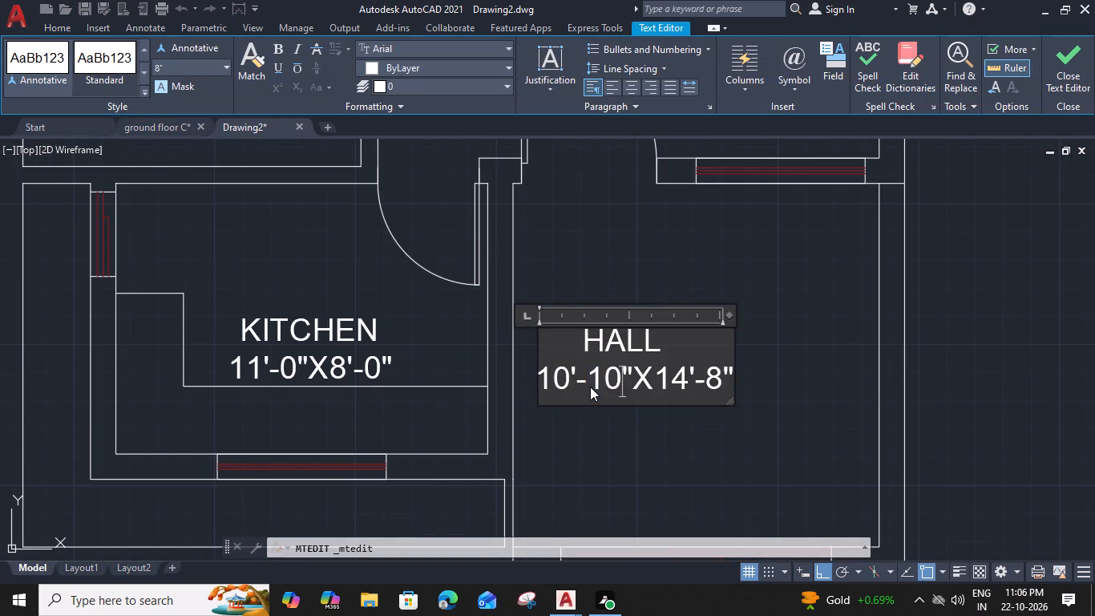
pyautogui.click(685, 386)
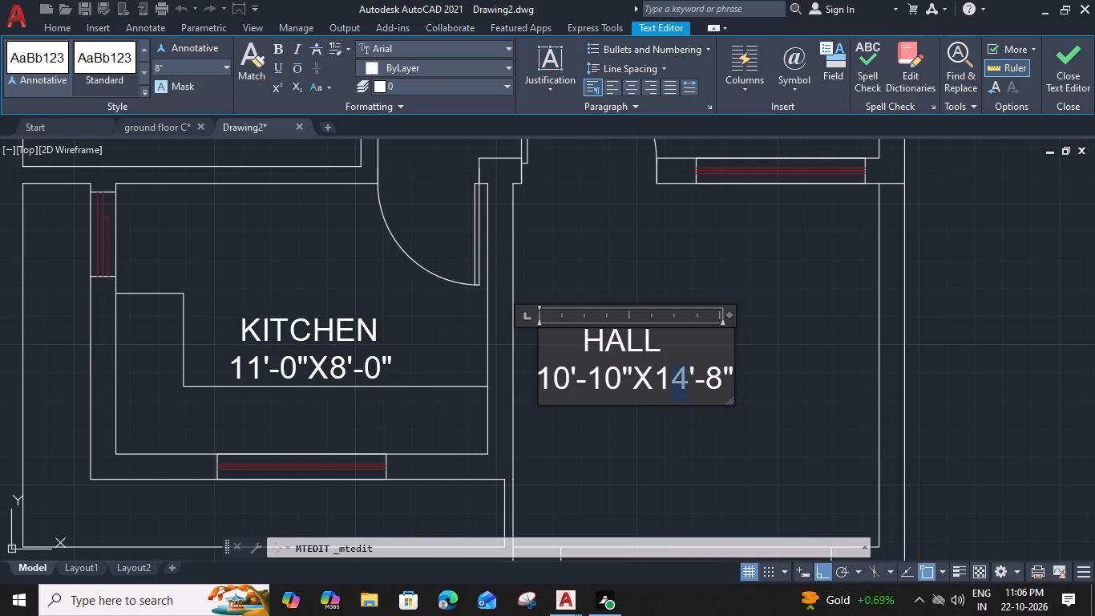
pyautogui.press('0')
pyautogui.moveTo(721, 378); pyautogui.dragTo(713, 378)
pyautogui.press('9')
pyautogui.click(774, 419)
# Move the 10'-10"X10'-9" label sideways to the middle of its room.
pyautogui.scroll(-1, 774, 419)
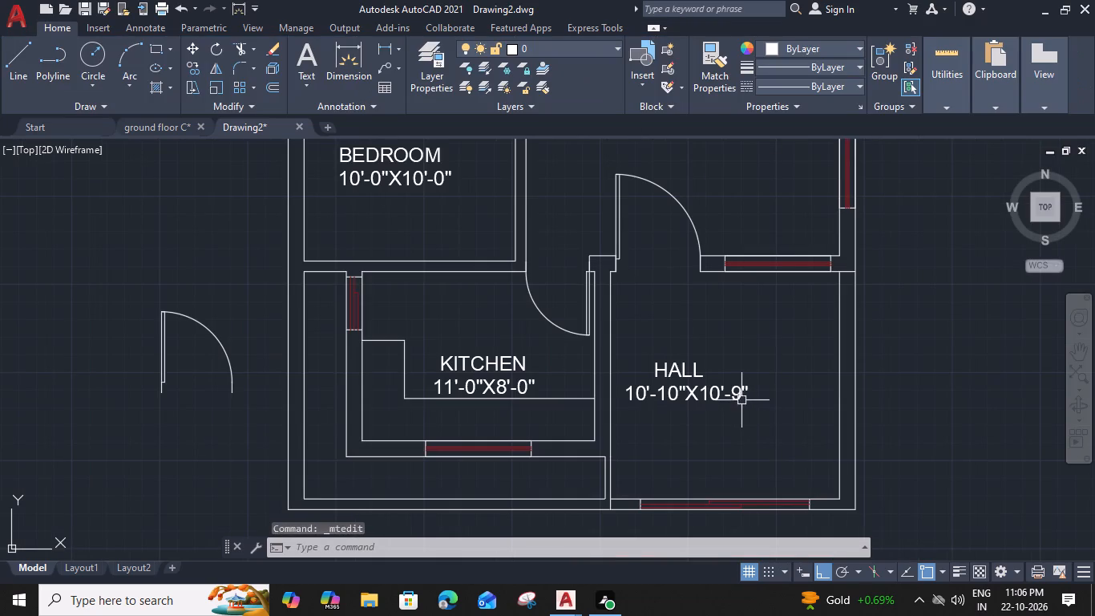
pyautogui.click(741, 399)
pyautogui.press('m')
pyautogui.press('space')
pyautogui.click(737, 404)
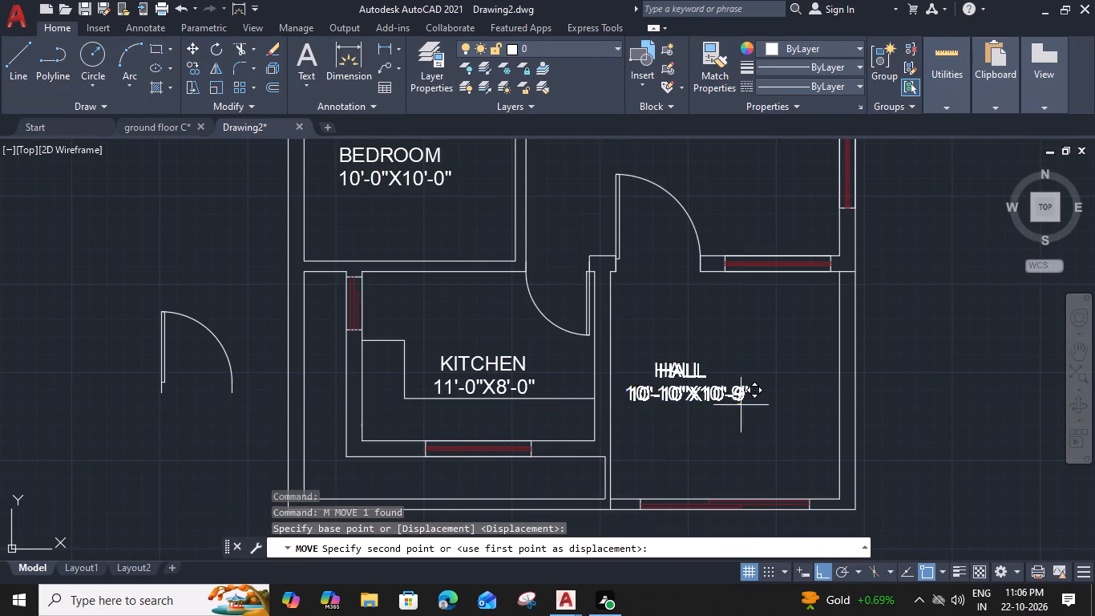
pyautogui.click(794, 403)
# Change the room name in the 10'-10"X10'-9" label to PARKING, indented by two spaces to centre it over the size.
pyautogui.doubleClick(738, 396)
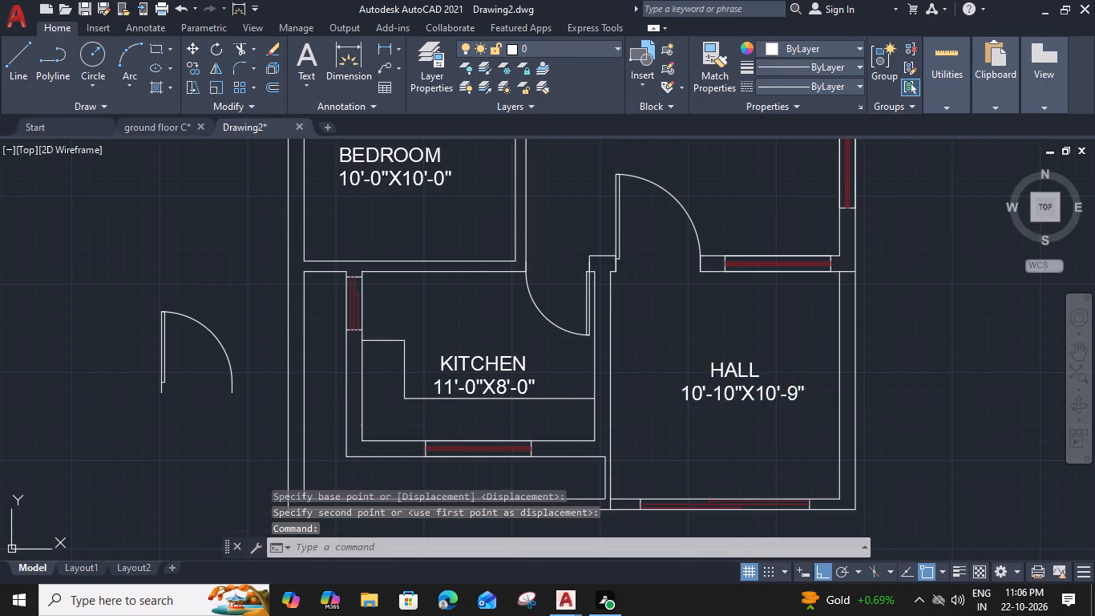
pyautogui.scroll(1, 734, 388)
pyautogui.moveTo(769, 367); pyautogui.dragTo(633, 373)
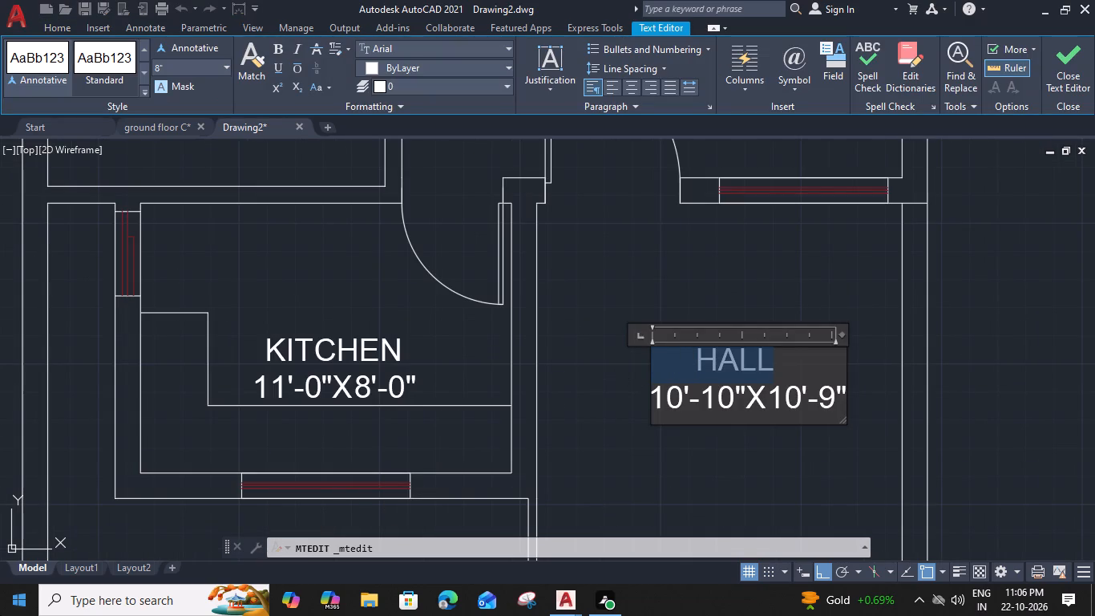
pyautogui.press('p')
pyautogui.write('ARKIN')
pyautogui.press('g')
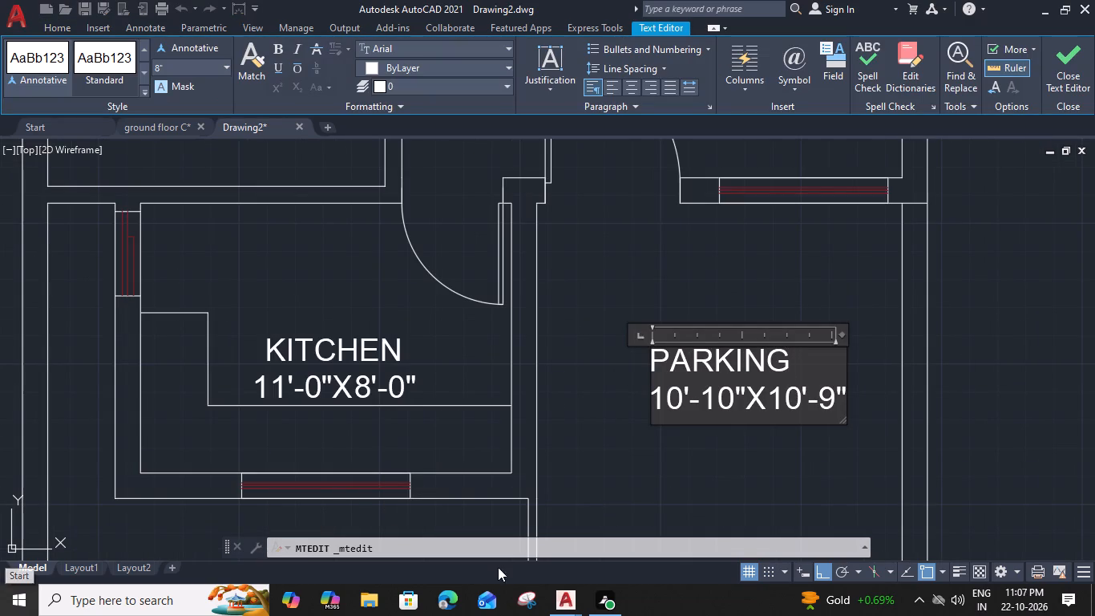
pyautogui.click(654, 369)
pyautogui.press('space')
pyautogui.press('space')
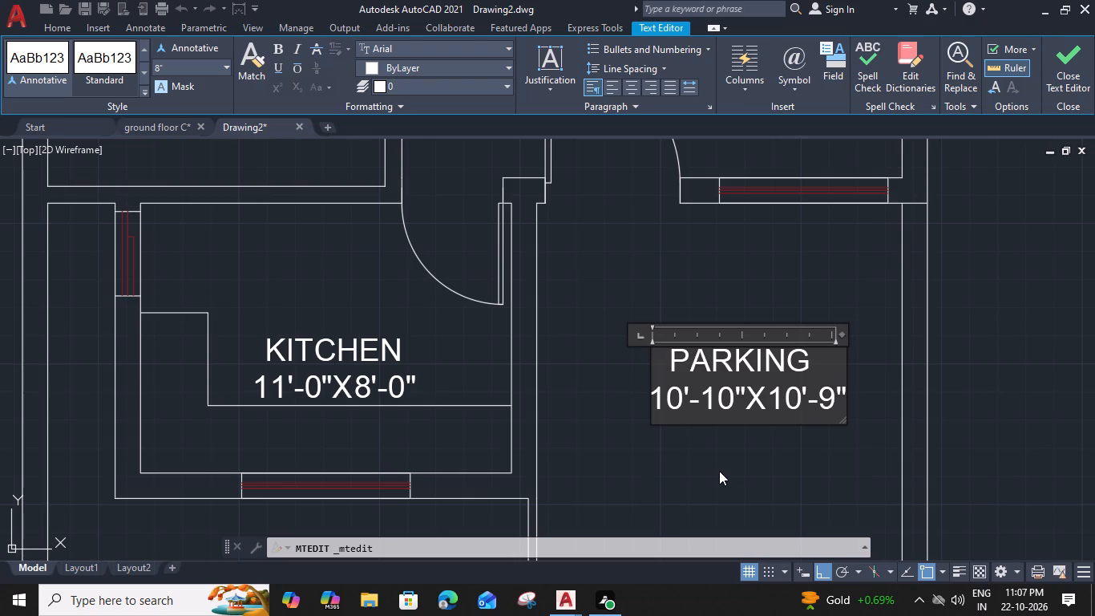
pyautogui.click(719, 470)
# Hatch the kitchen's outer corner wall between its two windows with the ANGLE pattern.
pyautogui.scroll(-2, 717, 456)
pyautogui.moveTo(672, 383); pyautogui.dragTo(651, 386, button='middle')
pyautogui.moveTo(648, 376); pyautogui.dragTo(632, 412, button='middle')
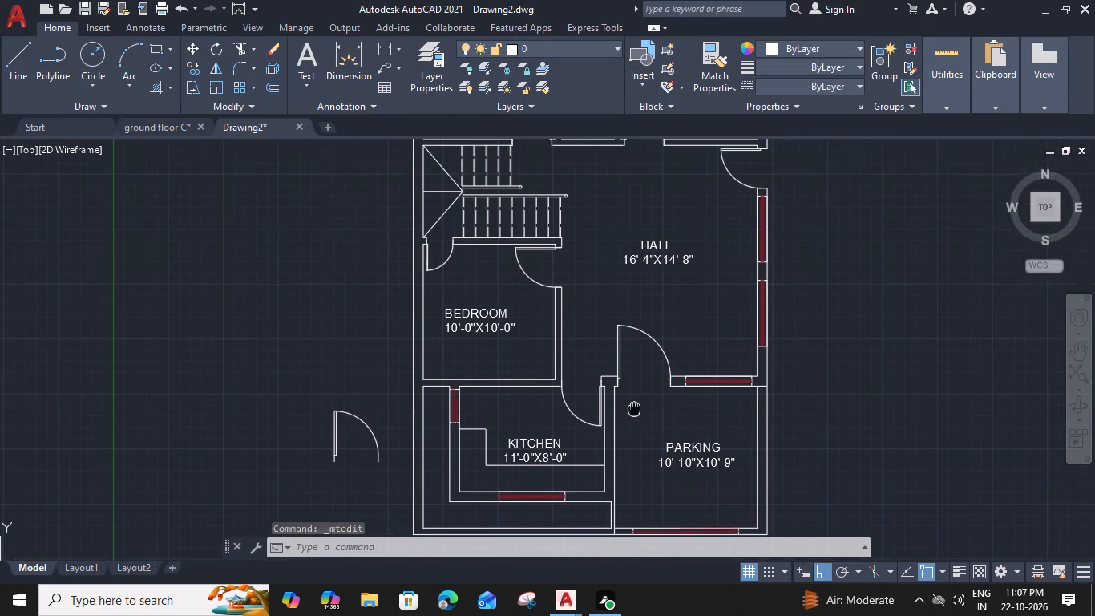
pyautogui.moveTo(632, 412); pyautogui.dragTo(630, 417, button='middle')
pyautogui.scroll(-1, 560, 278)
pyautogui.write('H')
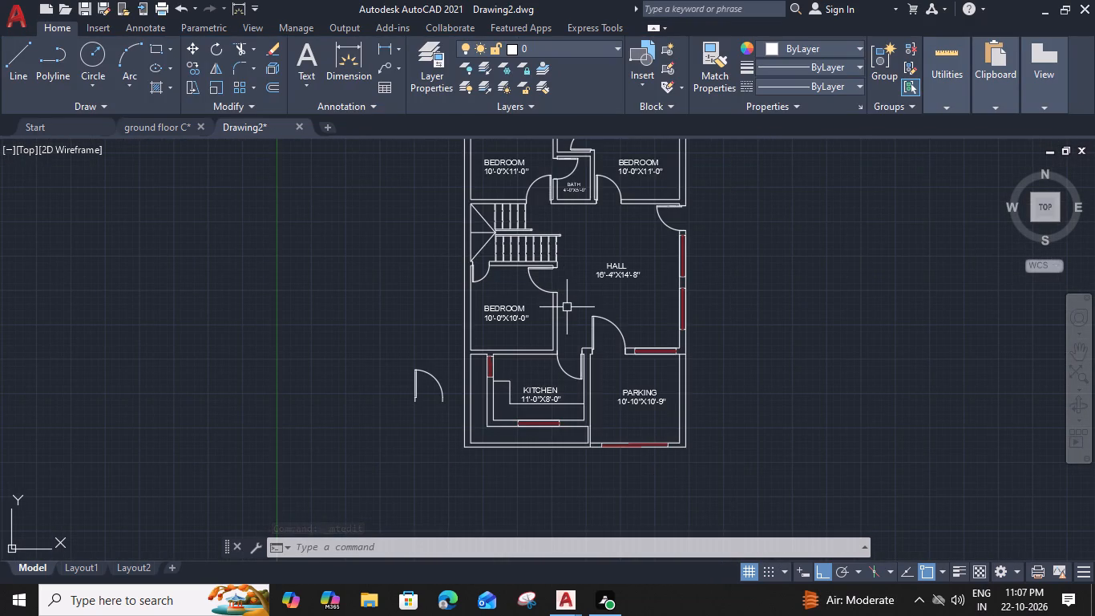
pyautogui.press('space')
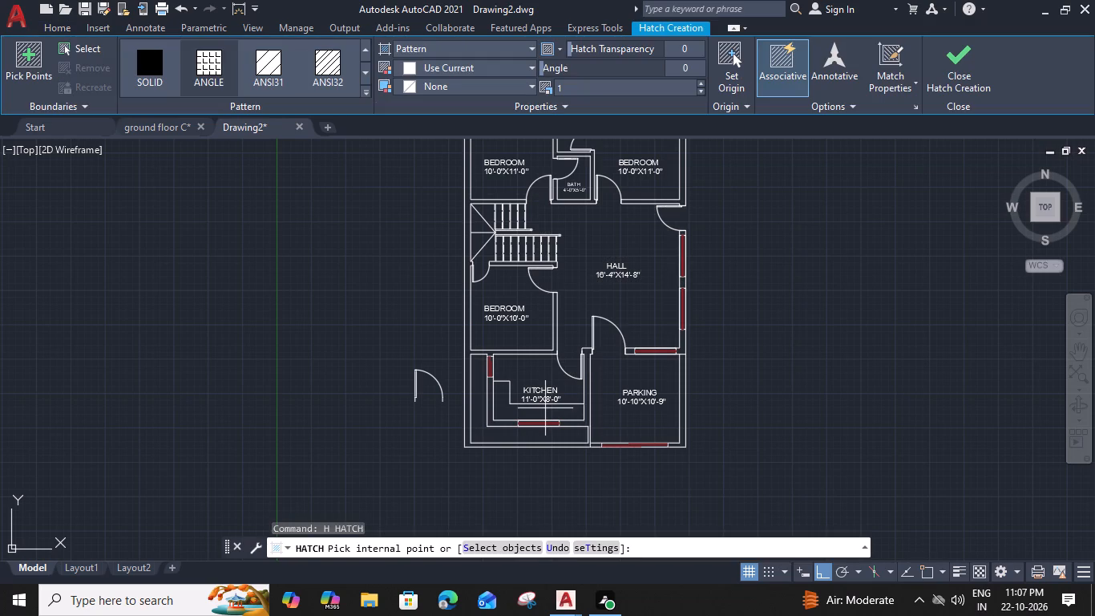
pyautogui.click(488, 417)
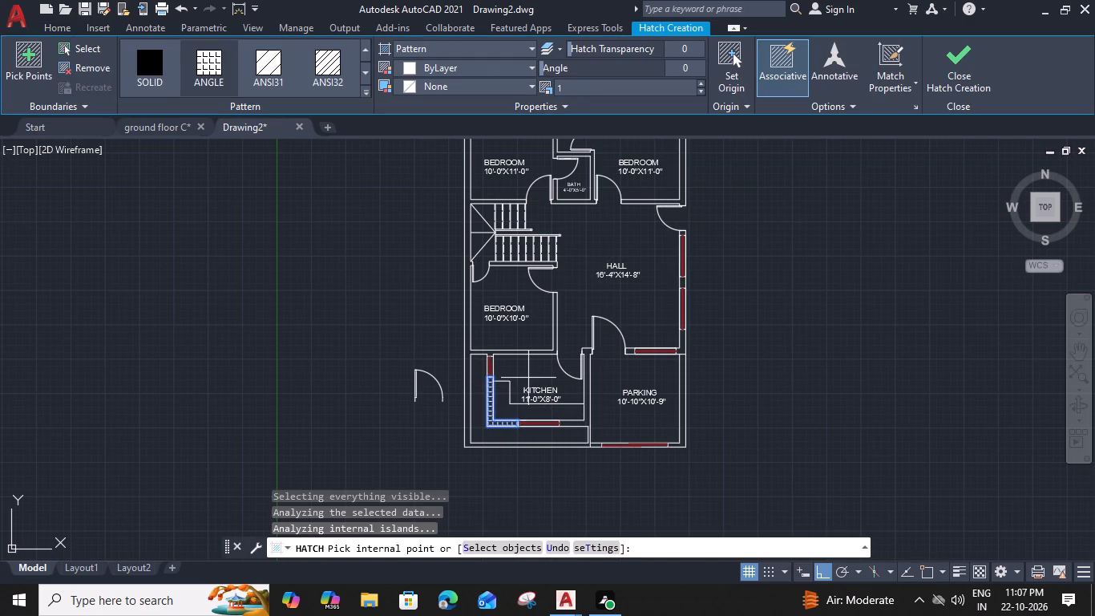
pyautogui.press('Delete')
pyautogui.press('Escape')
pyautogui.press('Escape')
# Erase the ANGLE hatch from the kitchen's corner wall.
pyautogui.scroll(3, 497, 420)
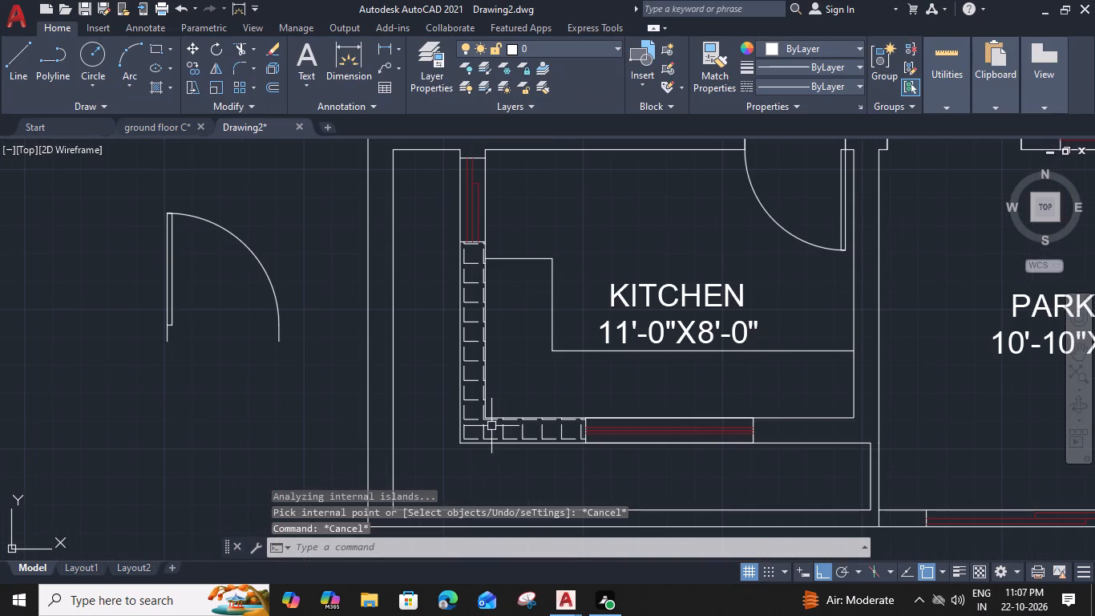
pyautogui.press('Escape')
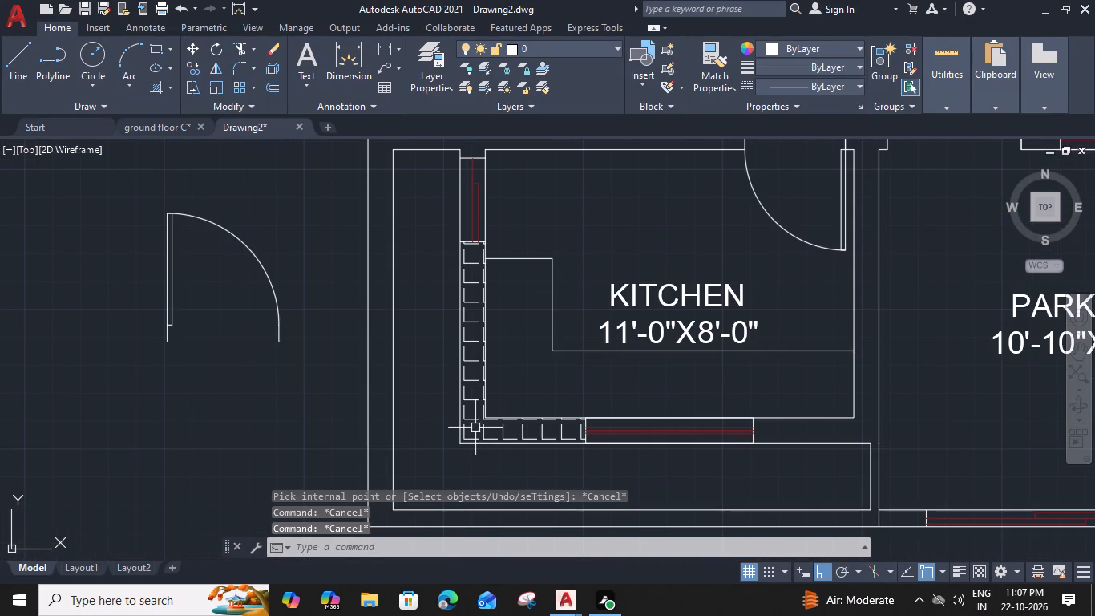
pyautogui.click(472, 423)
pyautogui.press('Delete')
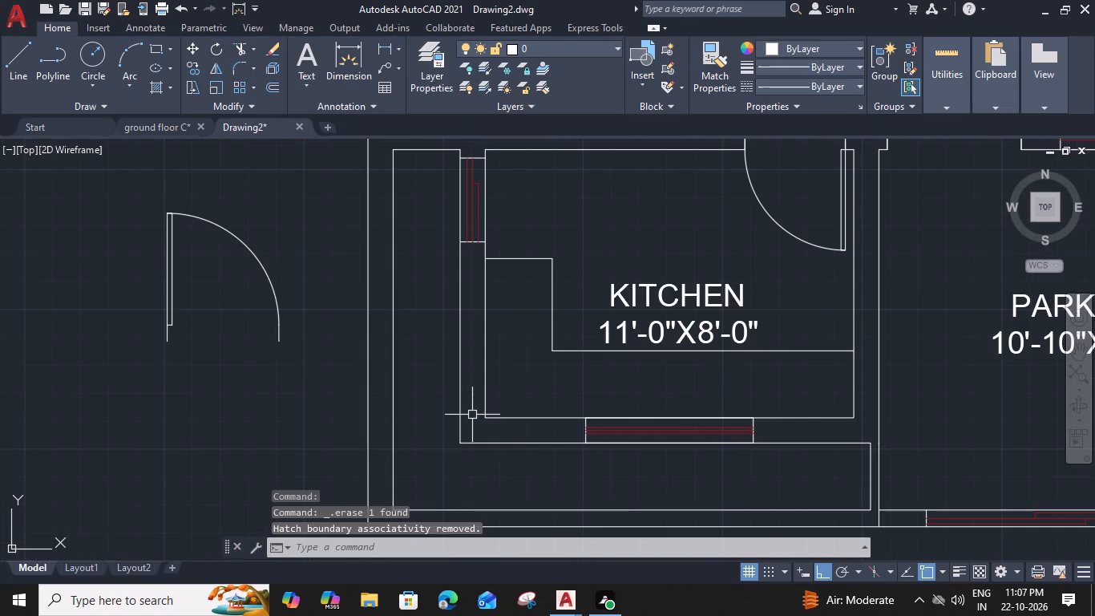
# Start a wall hatch with the ANSI32 pattern, filling the connected outer and lower bedroom walls and all the kitchen walls.
pyautogui.scroll(-1, 686, 428)
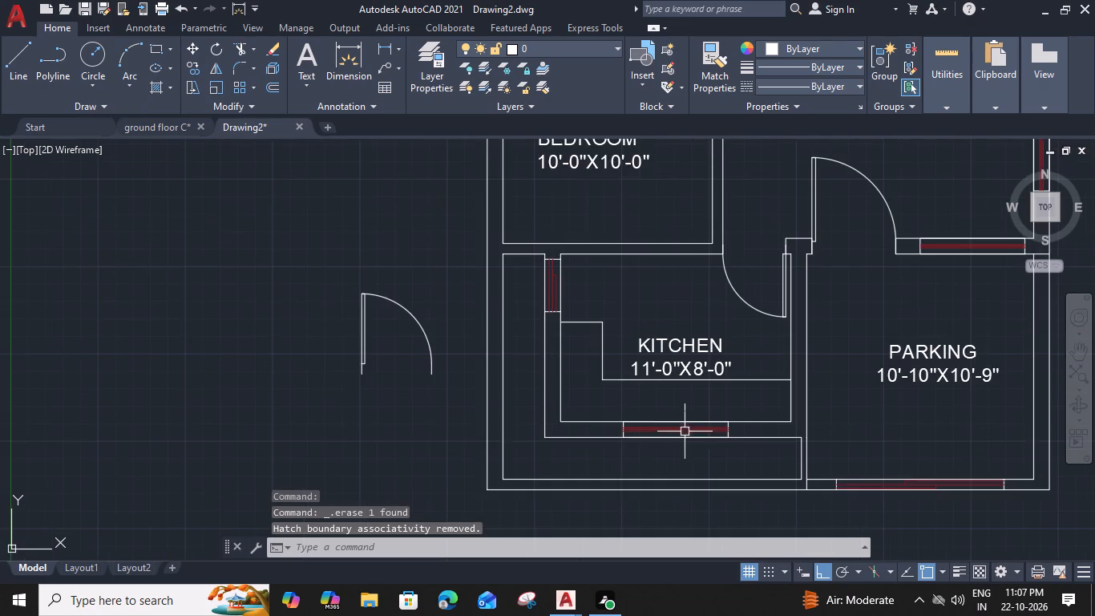
pyautogui.moveTo(683, 429); pyautogui.dragTo(645, 392, button='middle')
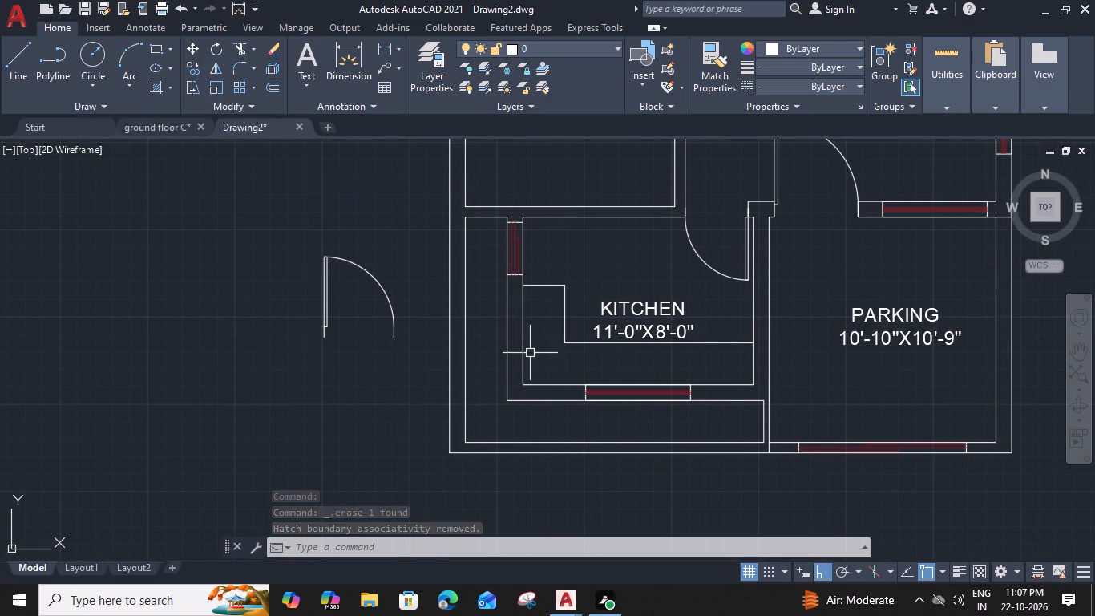
pyautogui.scroll(-2, 463, 221)
pyautogui.moveTo(476, 254); pyautogui.dragTo(473, 399, button='middle')
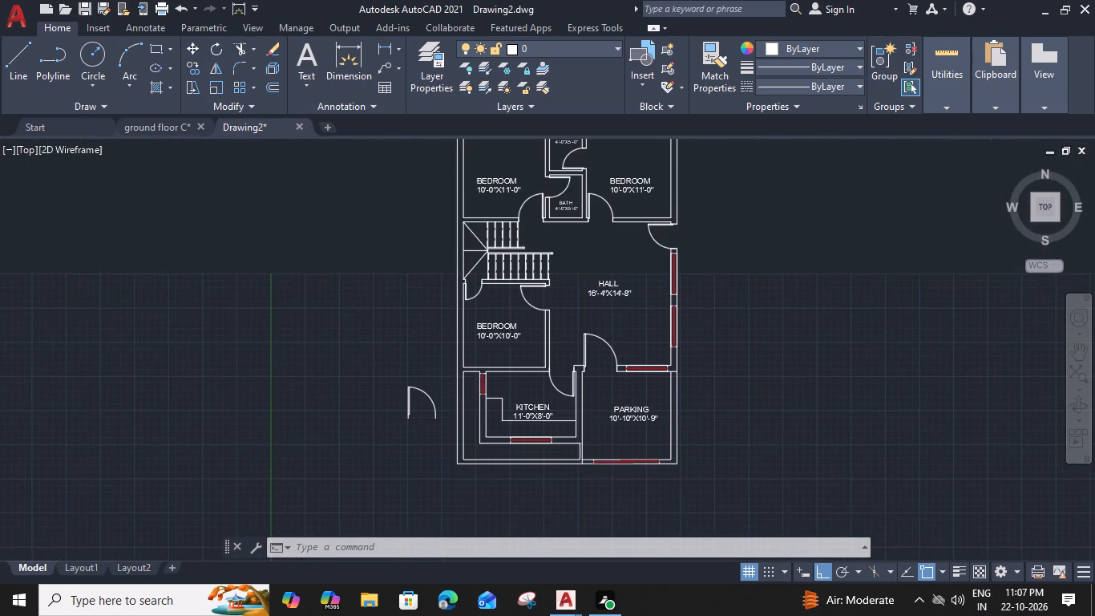
pyautogui.moveTo(473, 399); pyautogui.dragTo(475, 359, button='middle')
pyautogui.write('H')
pyautogui.press('space')
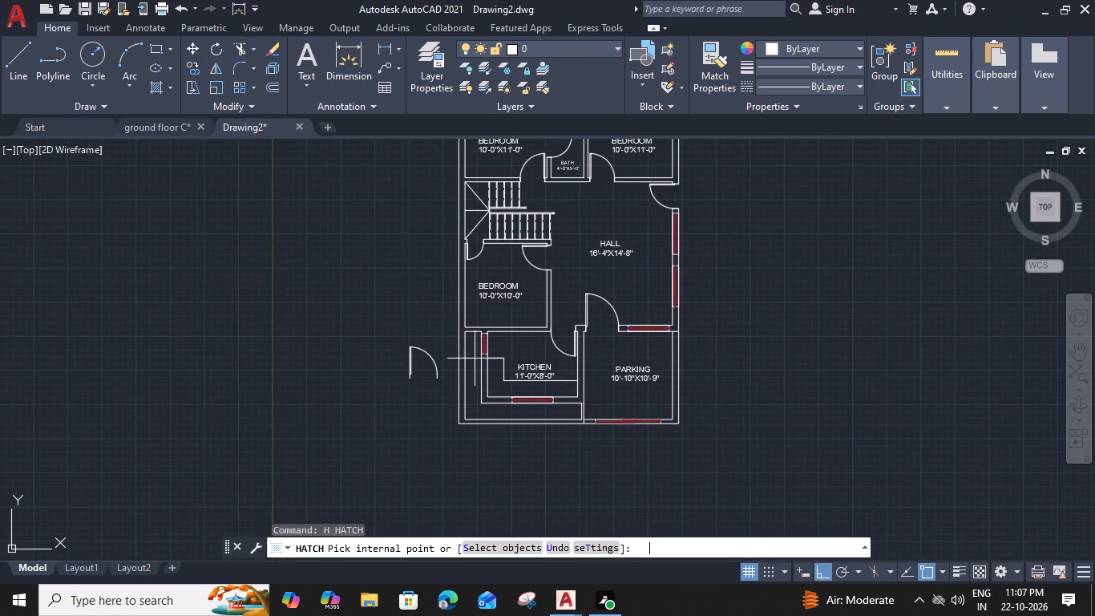
pyautogui.click(316, 69)
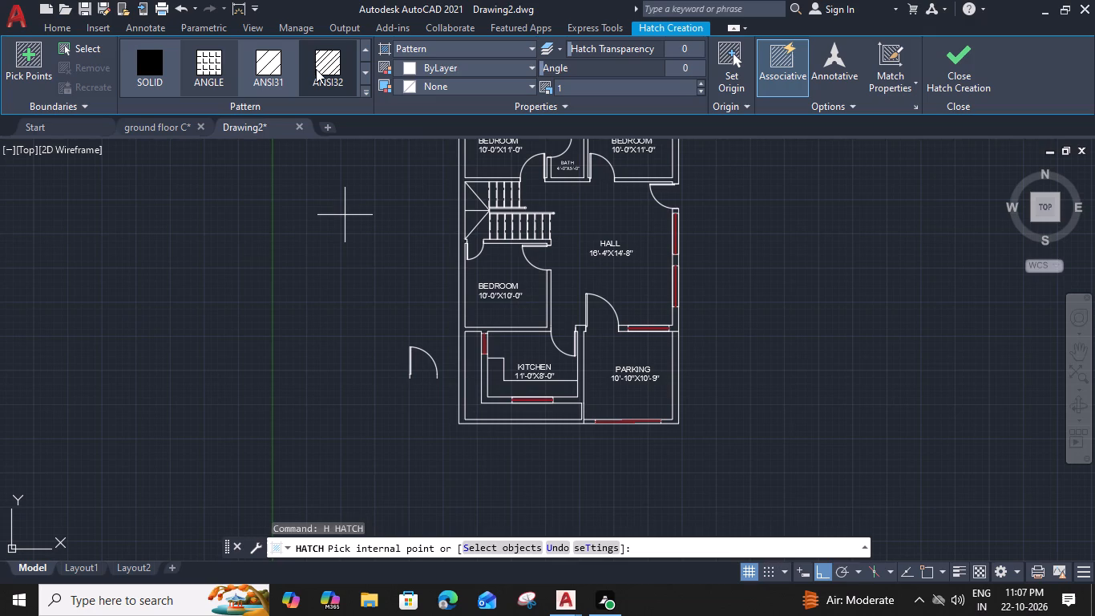
pyautogui.scroll(2, 472, 308)
pyautogui.click(543, 331)
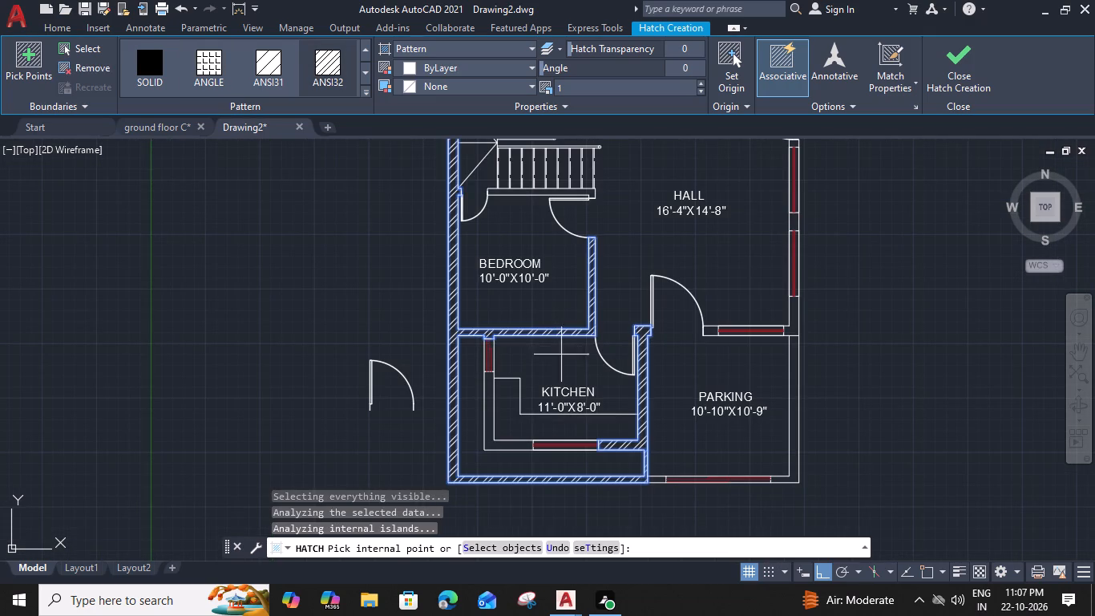
pyautogui.click(488, 424)
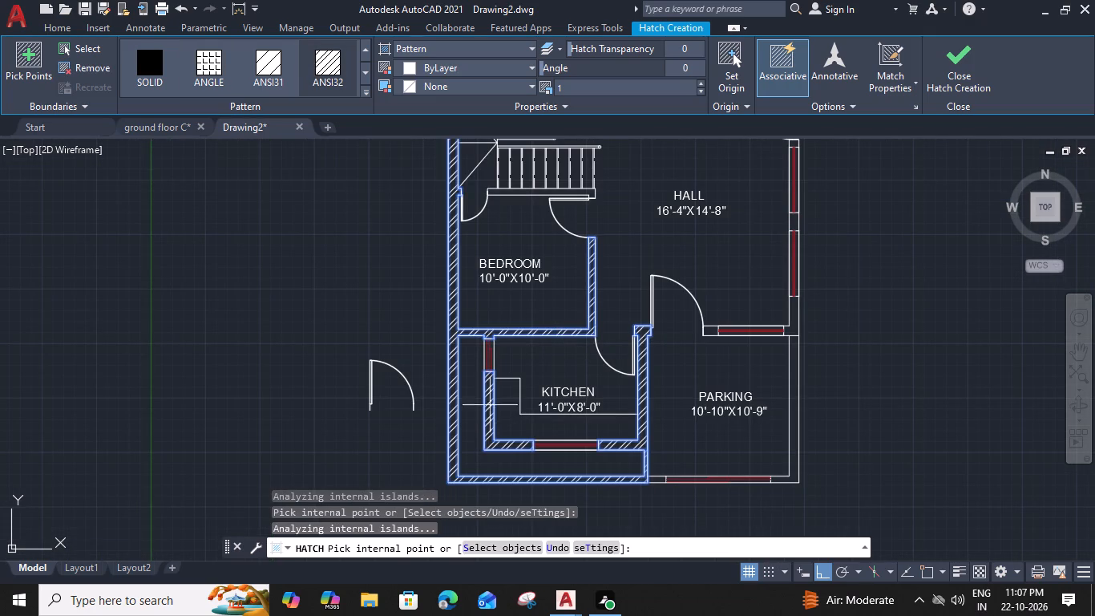
# Add the remaining walls around the two upper bedrooms and both baths to the ANSI32 hatch.
pyautogui.moveTo(521, 222); pyautogui.dragTo(465, 492, button='middle')
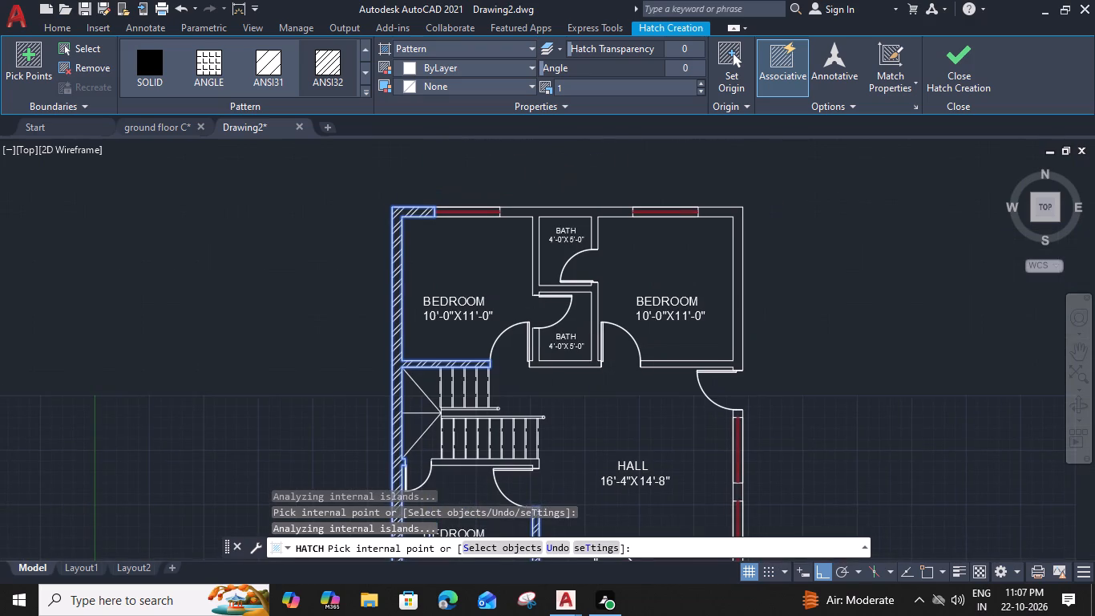
pyautogui.moveTo(546, 432); pyautogui.dragTo(422, 508, button='middle')
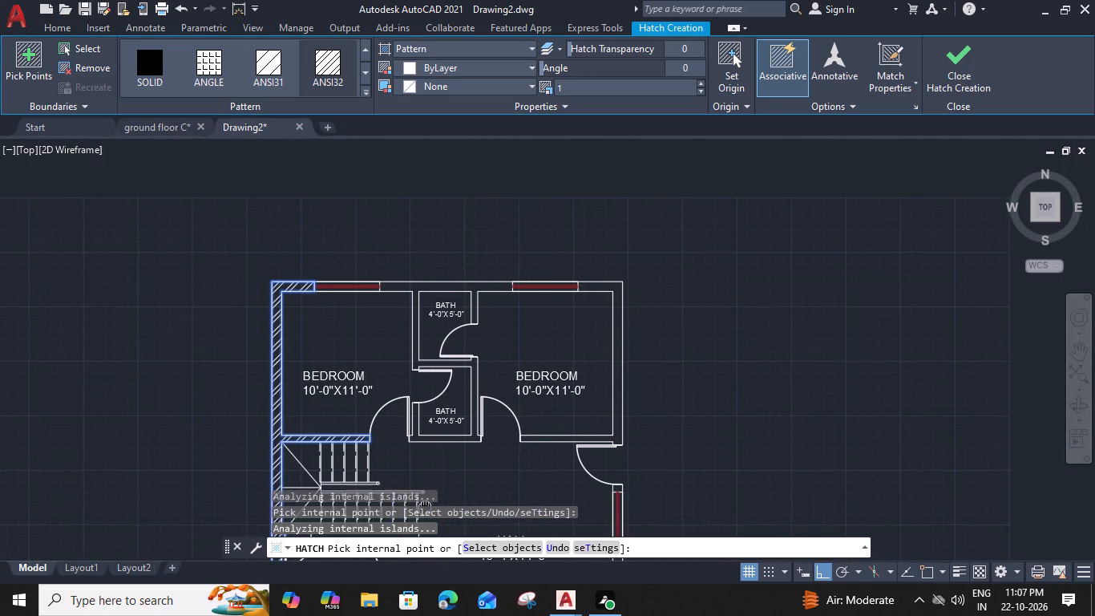
pyautogui.moveTo(422, 508); pyautogui.dragTo(419, 507, button='middle')
pyautogui.click(424, 286)
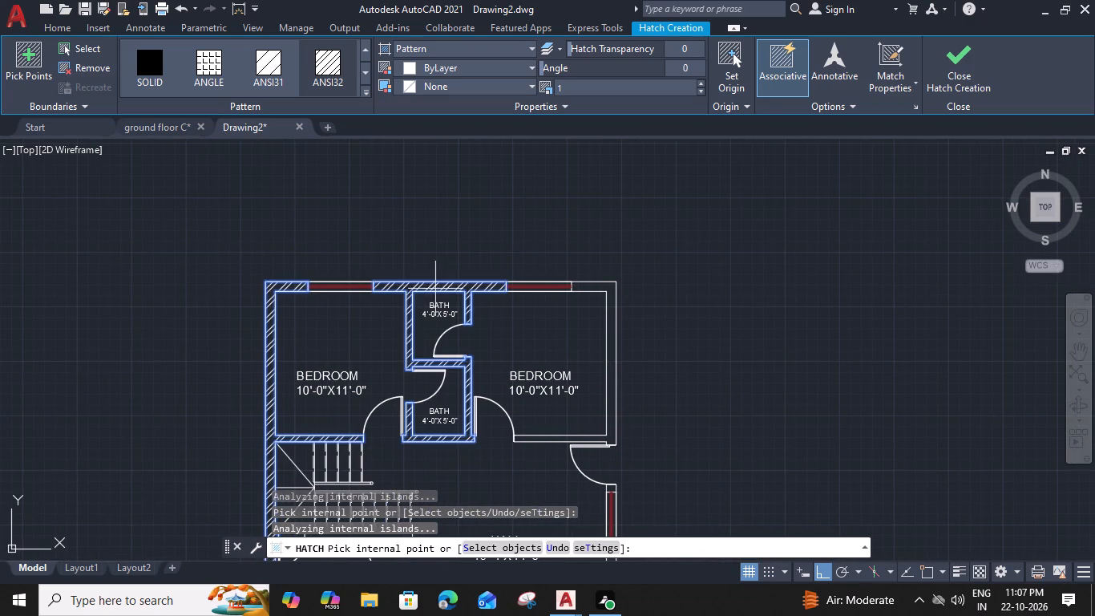
pyautogui.click(602, 287)
# Add the hall's outer wall pieces beside the windows and the wall pieces between hall and parking, and finish the hatch.
pyautogui.moveTo(577, 420); pyautogui.dragTo(575, 385, button='middle')
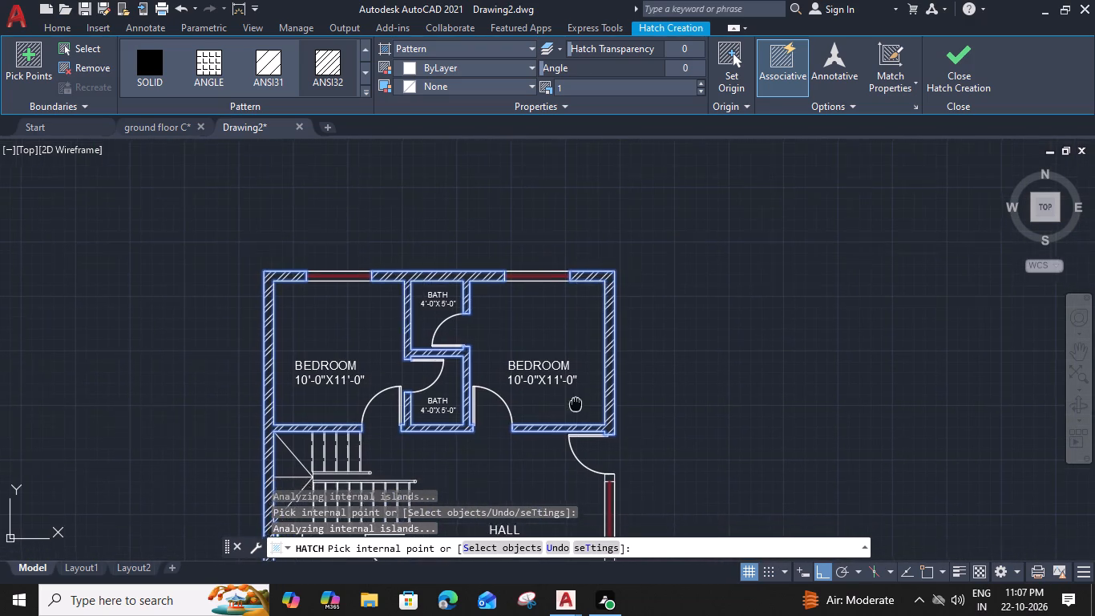
pyautogui.moveTo(575, 385); pyautogui.dragTo(543, 161, button='middle')
pyautogui.scroll(1, 587, 344)
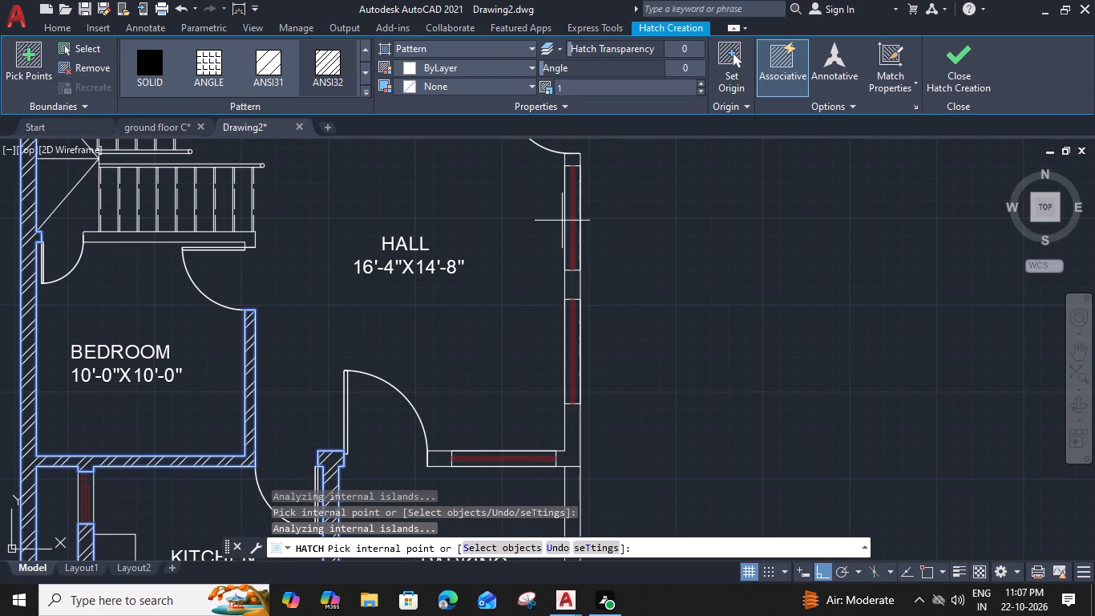
pyautogui.click(572, 282)
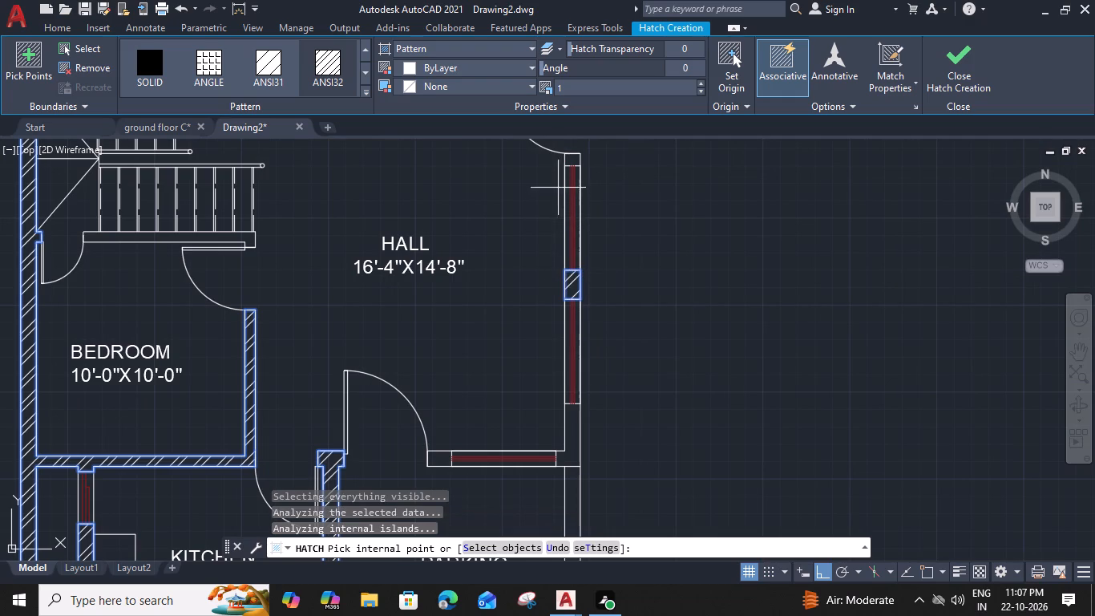
pyautogui.click(569, 159)
pyautogui.moveTo(570, 360); pyautogui.dragTo(553, 198, button='middle')
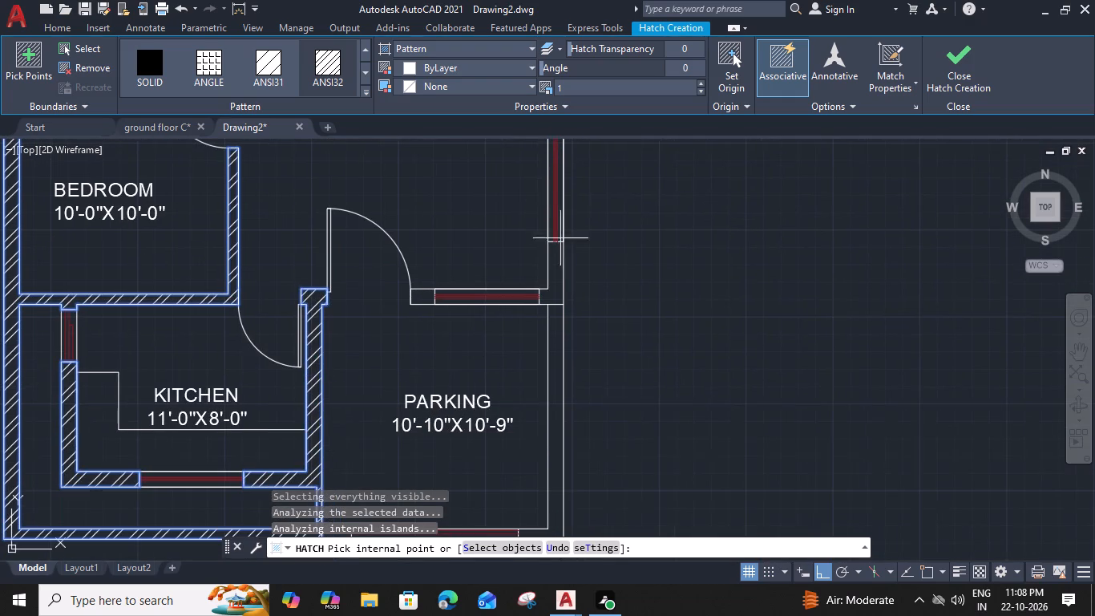
pyautogui.click(557, 286)
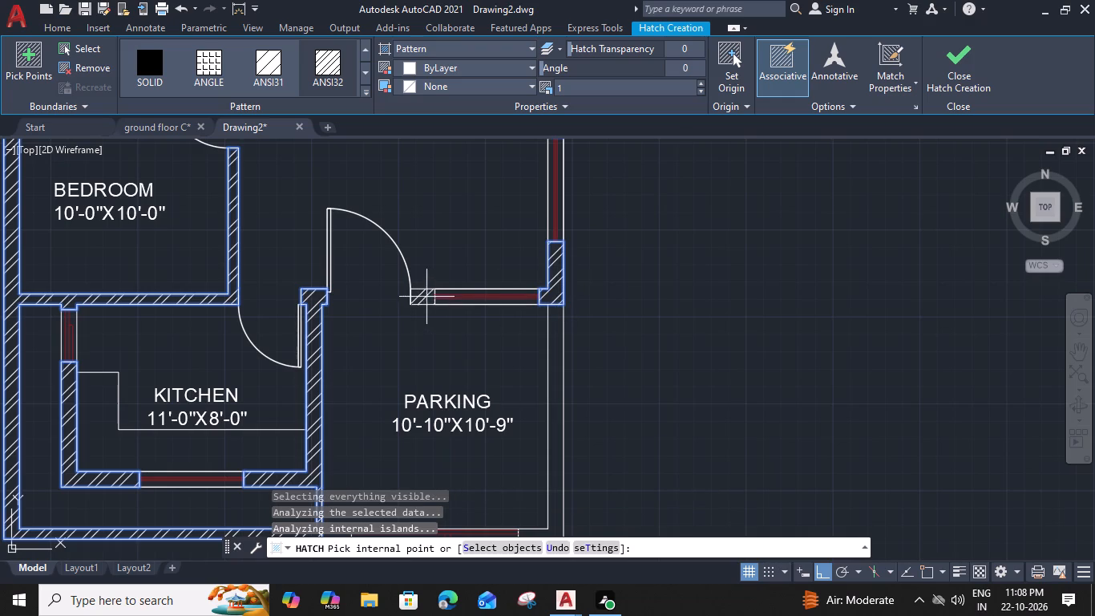
pyautogui.click(426, 297)
pyautogui.moveTo(411, 341); pyautogui.dragTo(618, 216, button='middle')
pyautogui.scroll(-1, 560, 359)
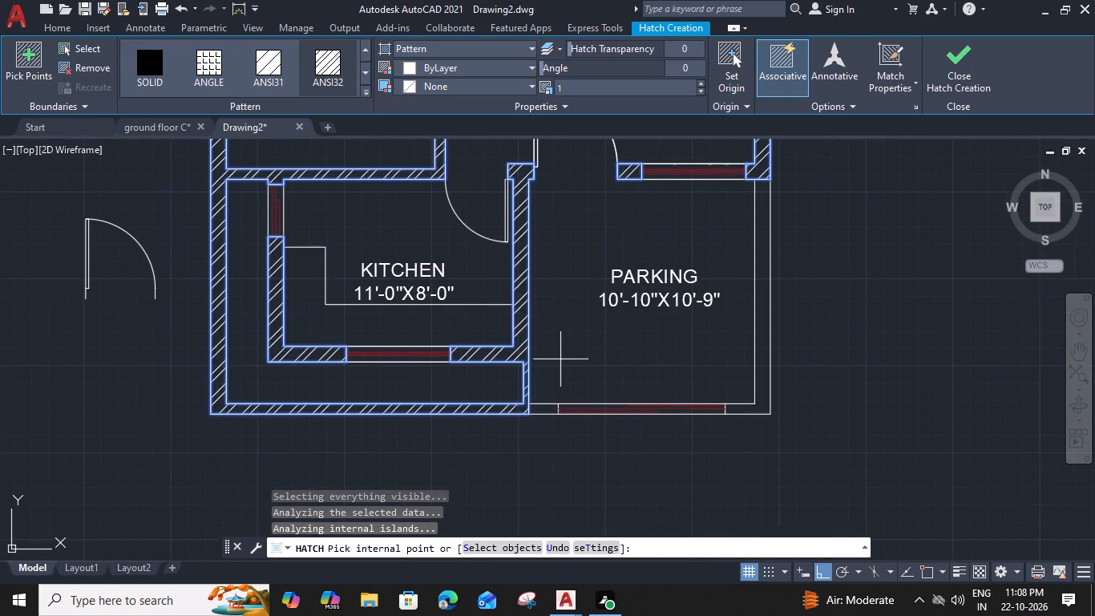
pyautogui.moveTo(564, 328); pyautogui.dragTo(553, 500, button='middle')
pyautogui.moveTo(525, 295); pyautogui.dragTo(535, 472, button='middle')
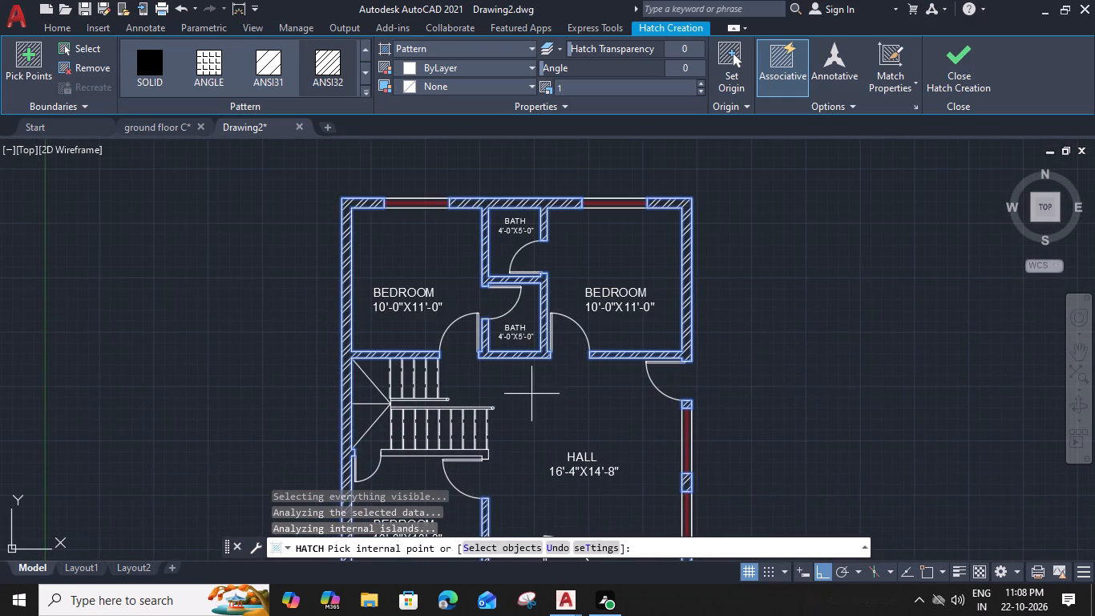
pyautogui.click(970, 45)
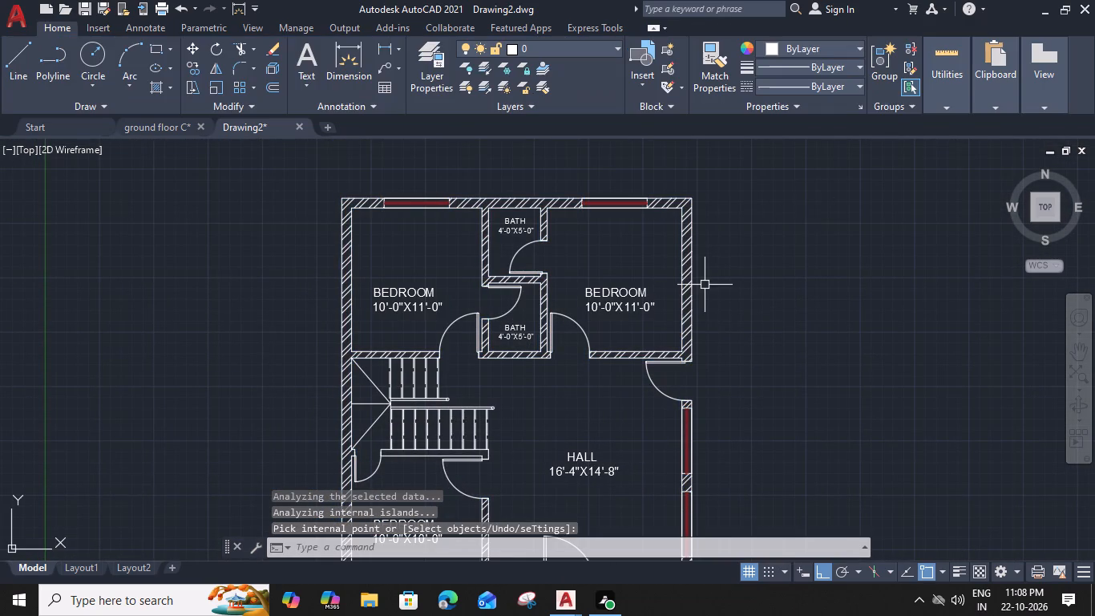
# Erase the spare door lying outside the plan beside the kitchen.
pyautogui.scroll(-1, 711, 233)
pyautogui.moveTo(693, 273); pyautogui.dragTo(682, 191, button='middle')
pyautogui.click(438, 398)
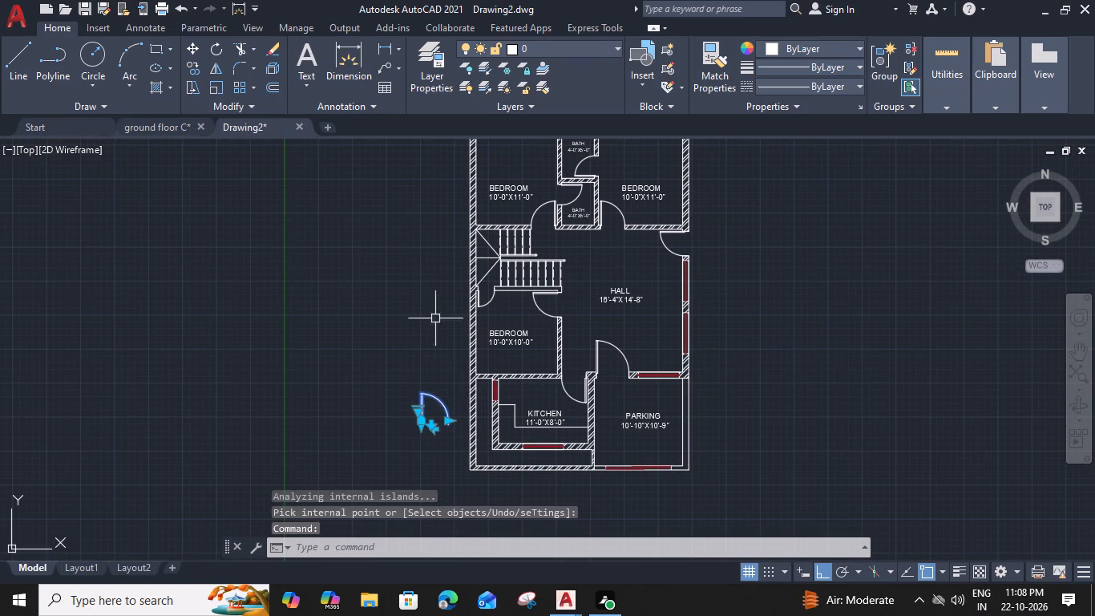
pyautogui.press('Delete')
# Add a linear dimension for the plan's full bottom outer wall line, placed just below it.
pyautogui.press('d')
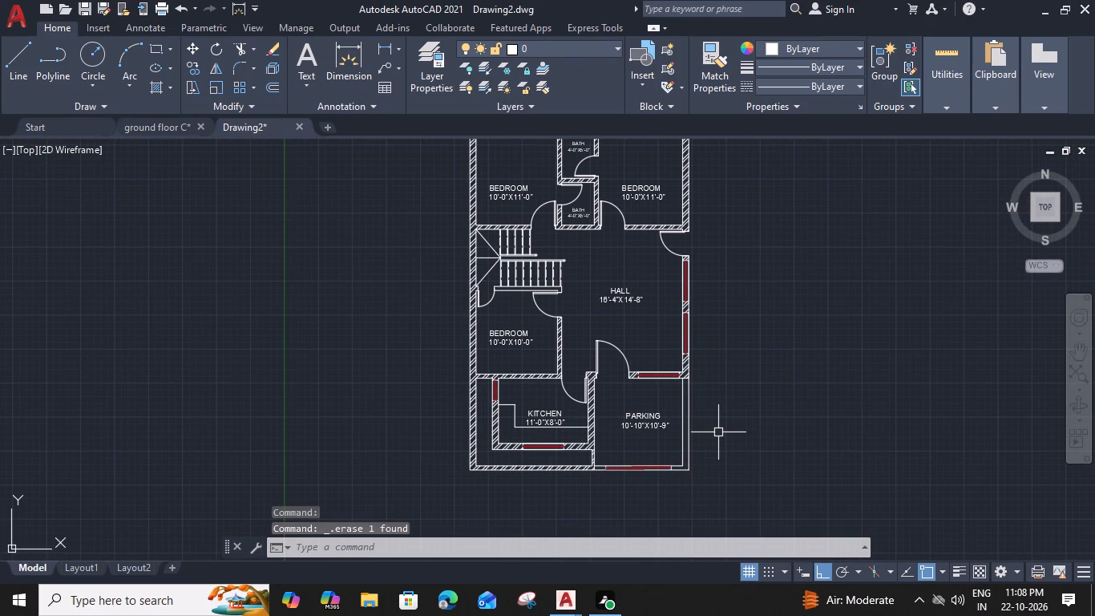
pyautogui.write('IMLI')
pyautogui.press('space')
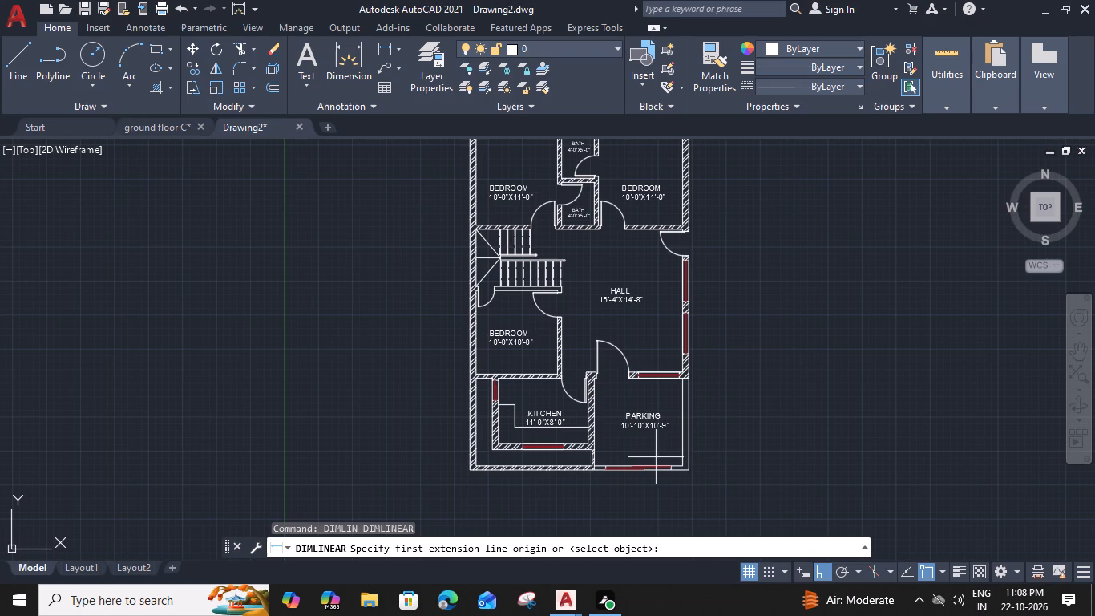
pyautogui.press('space')
pyautogui.scroll(2, 588, 479)
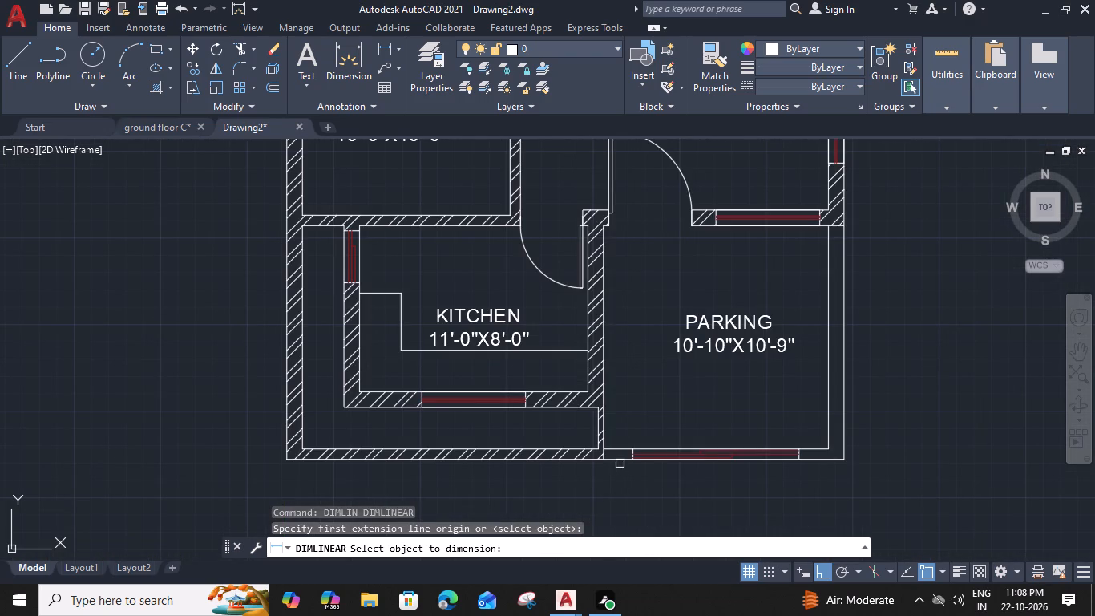
pyautogui.click(620, 461)
pyautogui.click(620, 477)
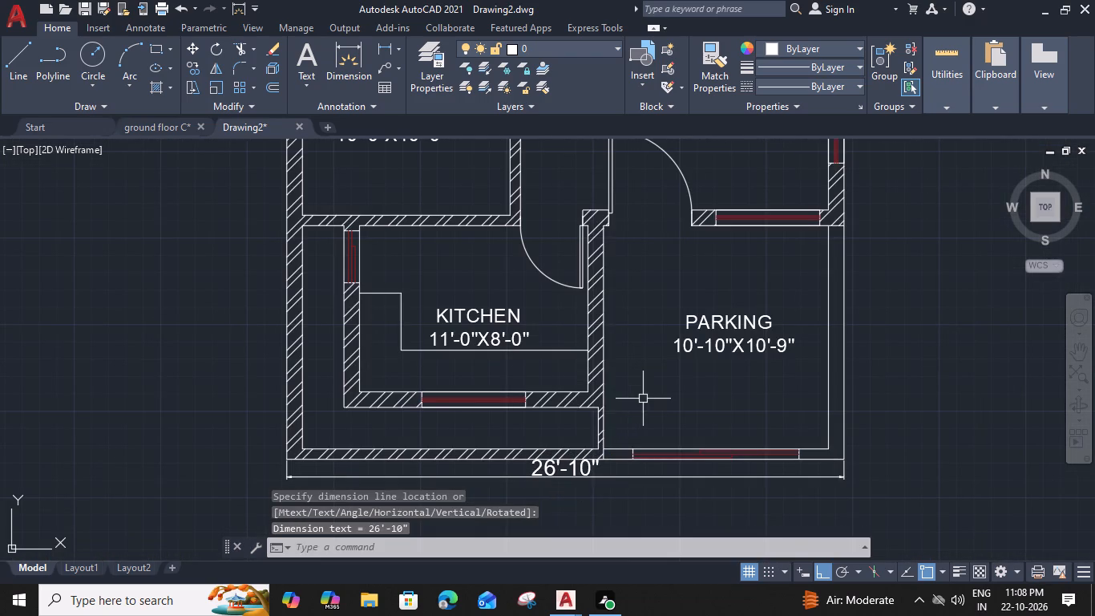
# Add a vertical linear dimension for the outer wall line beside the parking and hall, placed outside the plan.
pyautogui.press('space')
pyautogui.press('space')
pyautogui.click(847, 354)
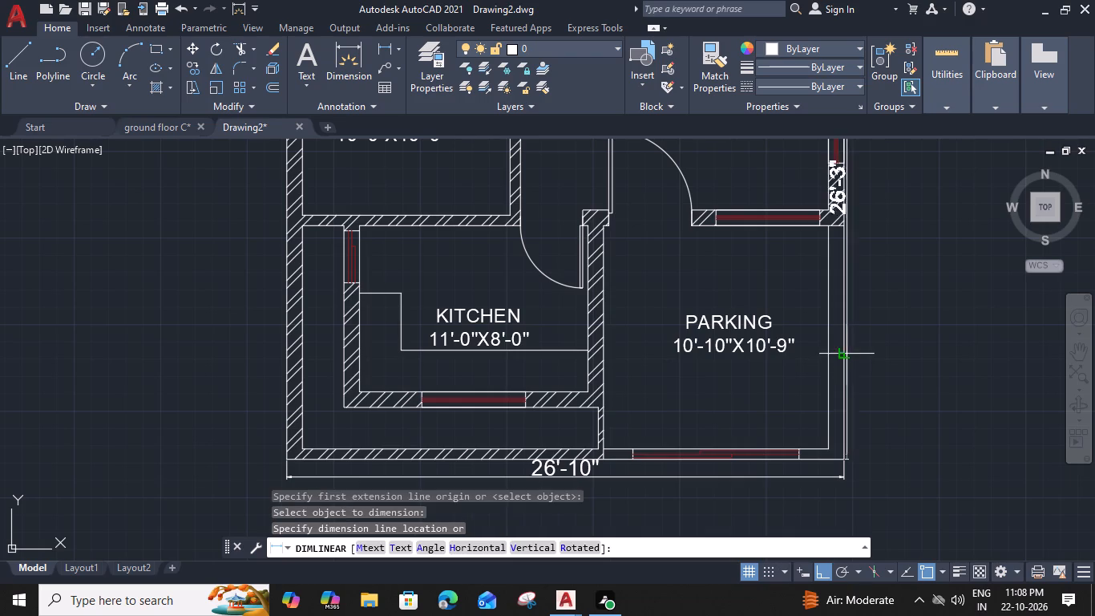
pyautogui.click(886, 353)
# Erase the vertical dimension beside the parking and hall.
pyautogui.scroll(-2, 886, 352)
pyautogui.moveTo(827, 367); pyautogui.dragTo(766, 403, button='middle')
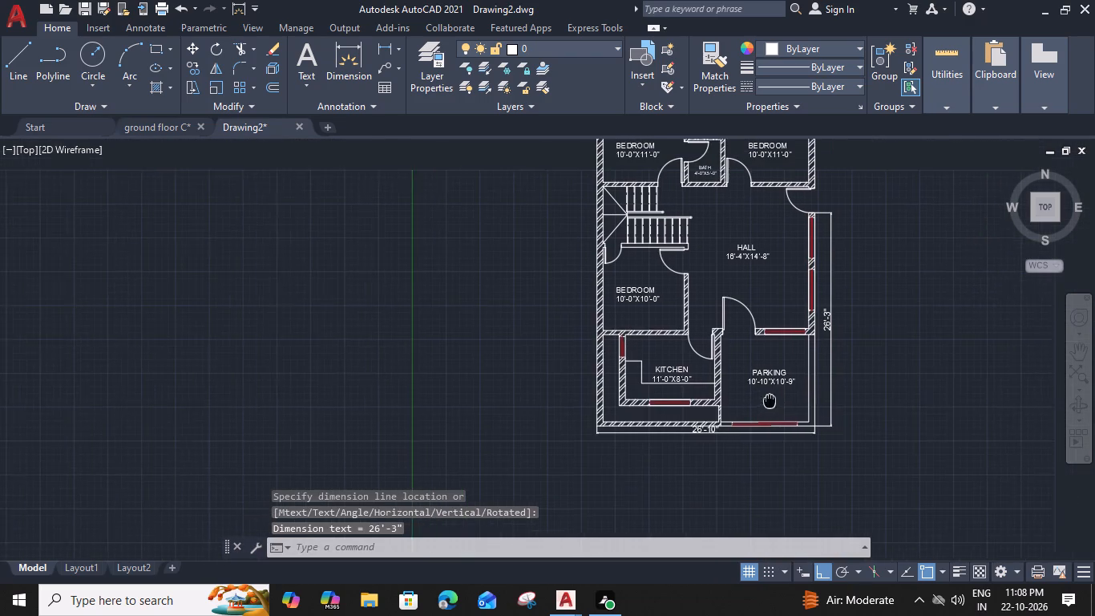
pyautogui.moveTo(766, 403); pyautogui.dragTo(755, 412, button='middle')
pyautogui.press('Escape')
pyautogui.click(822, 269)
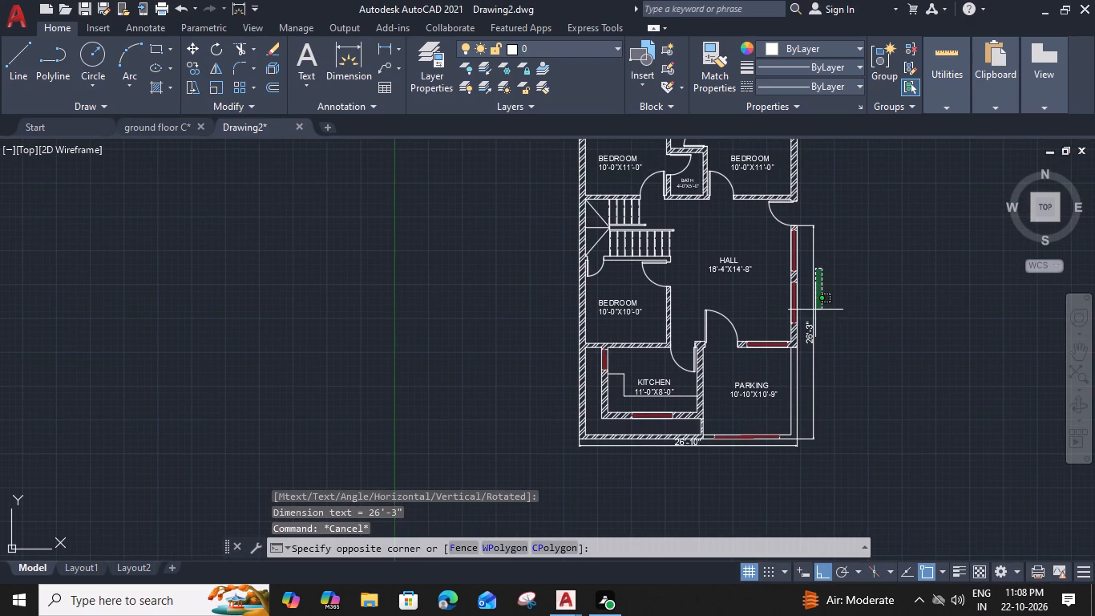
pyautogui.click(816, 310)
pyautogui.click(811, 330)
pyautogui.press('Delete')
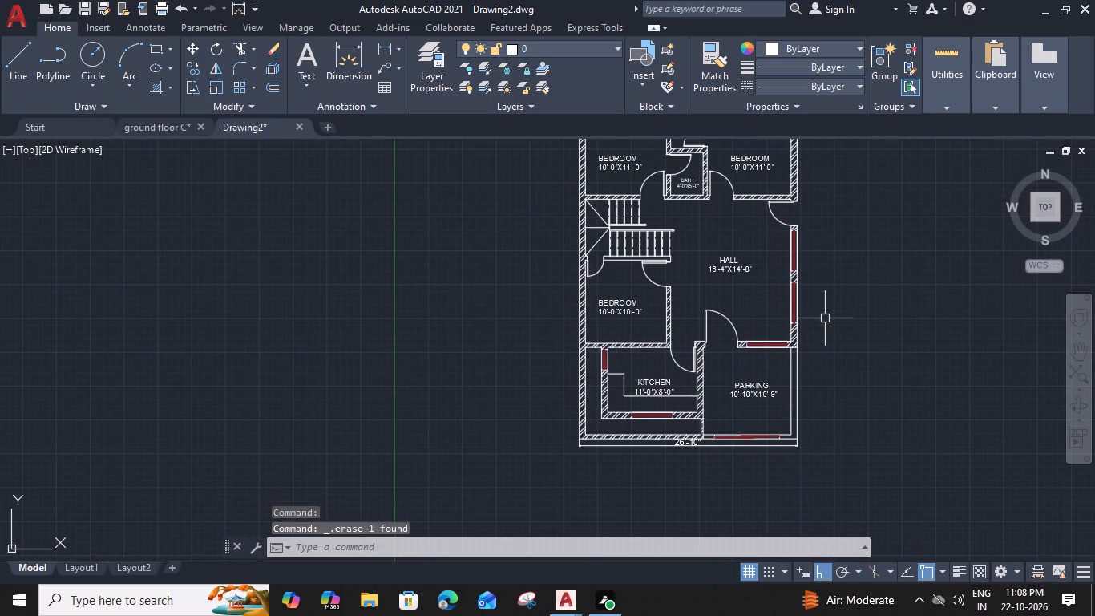
# Add a vertical linear dimension from the parking's outer bottom corner to the upper bedroom's outer top corner, placed just outside the plan.
pyautogui.press('d')
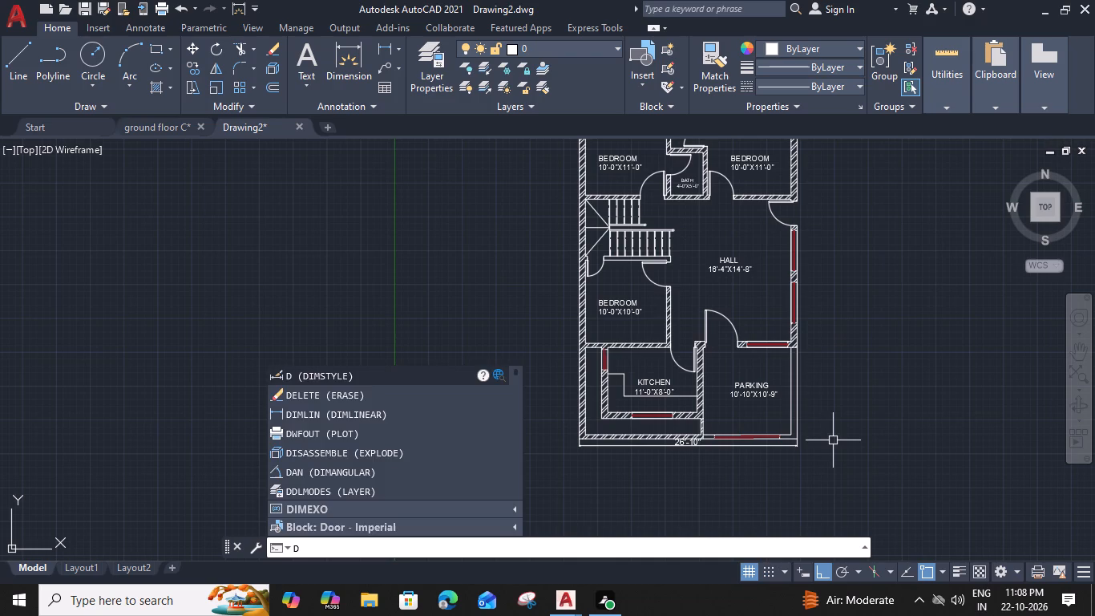
pyautogui.write('IMLI')
pyautogui.press('space')
pyautogui.scroll(2, 833, 441)
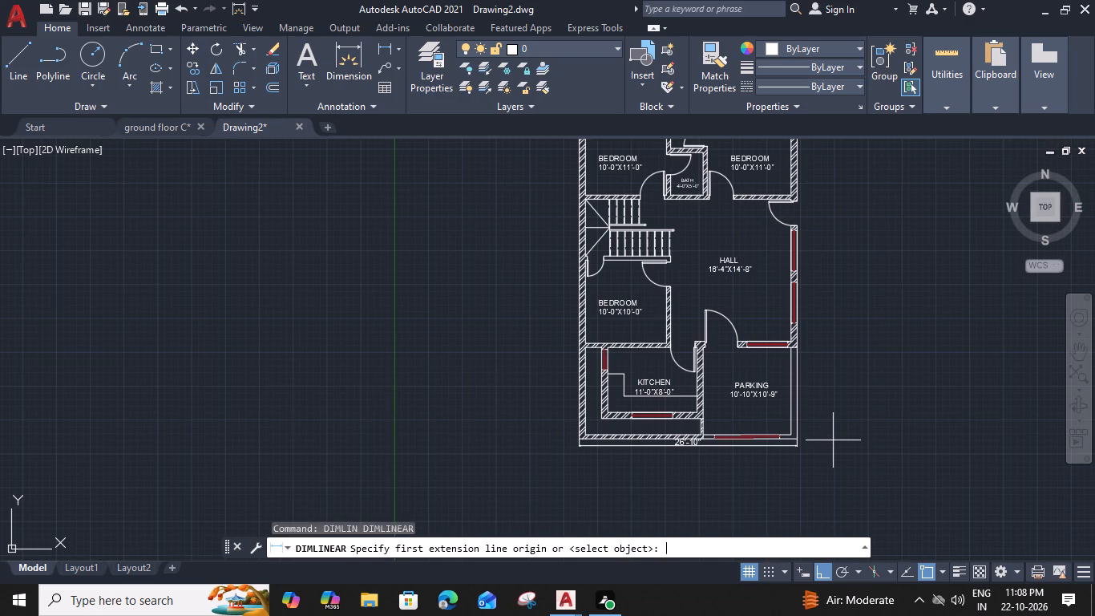
pyautogui.scroll(1, 832, 444)
pyautogui.click(685, 428)
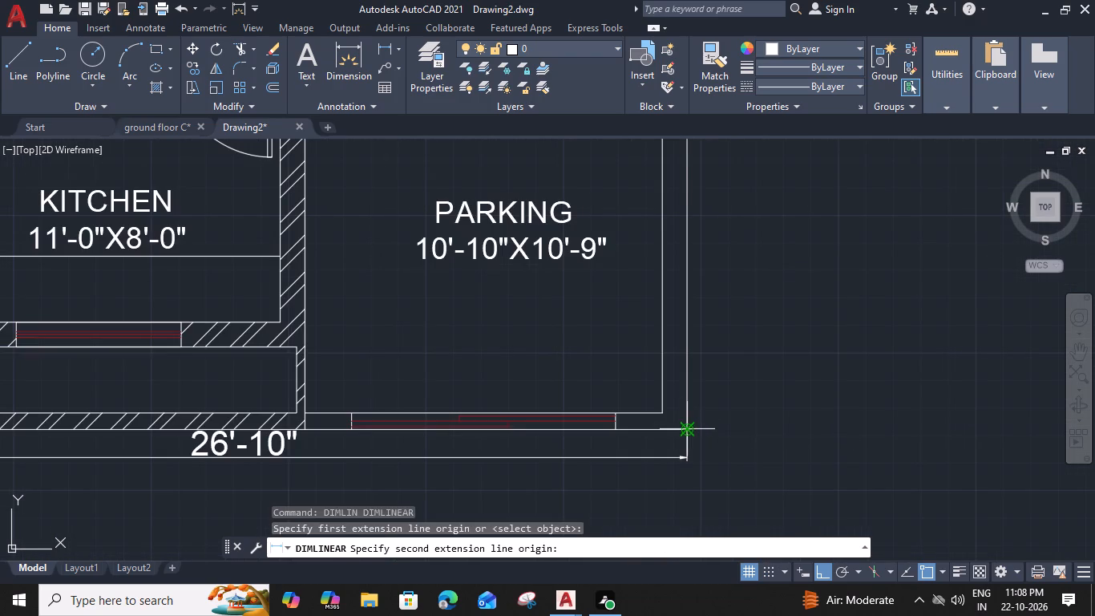
pyautogui.scroll(-2, 685, 428)
pyautogui.moveTo(669, 236); pyautogui.dragTo(627, 488, button='middle')
pyautogui.moveTo(644, 195); pyautogui.dragTo(625, 308, button='middle')
pyautogui.scroll(2, 634, 252)
pyautogui.click(613, 256)
pyautogui.scroll(-1, 640, 258)
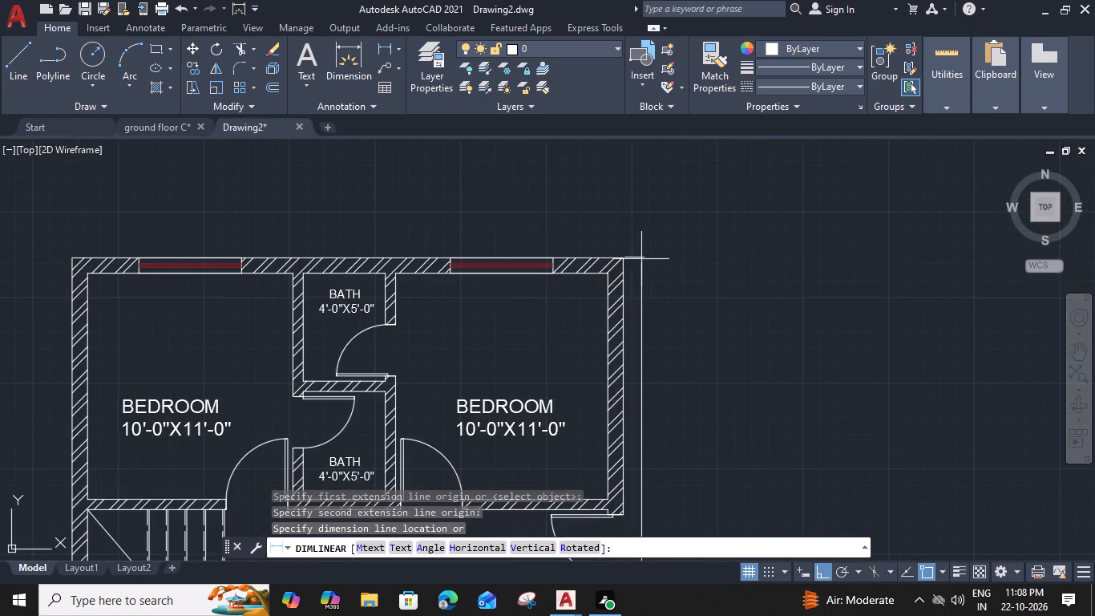
pyautogui.moveTo(651, 268); pyautogui.dragTo(649, 140, button='middle')
pyautogui.scroll(-1, 671, 194)
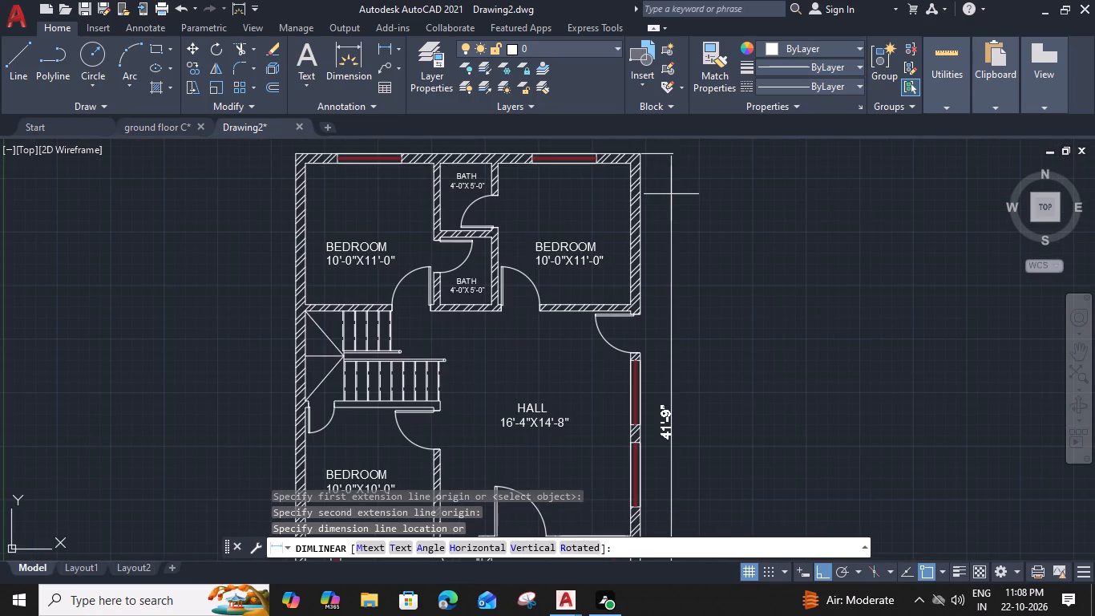
pyautogui.click(661, 196)
# Copy the kitchen label about 9' straight down, to just below the plan's bottom overall dimension.
pyautogui.moveTo(491, 410); pyautogui.dragTo(546, 189, button='middle')
pyautogui.moveTo(536, 354); pyautogui.dragTo(547, 299, button='middle')
pyautogui.moveTo(520, 391); pyautogui.dragTo(538, 384, button='middle')
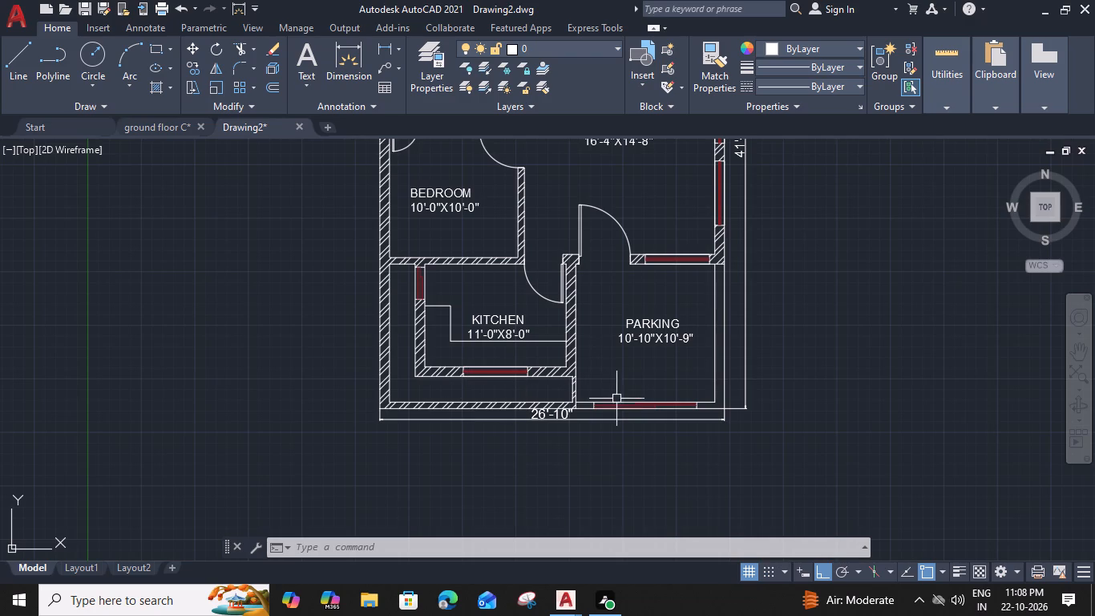
pyautogui.moveTo(558, 315); pyautogui.dragTo(564, 431, button='middle')
pyautogui.moveTo(546, 274); pyautogui.dragTo(554, 371, button='middle')
pyautogui.moveTo(539, 294); pyautogui.dragTo(543, 326, button='middle')
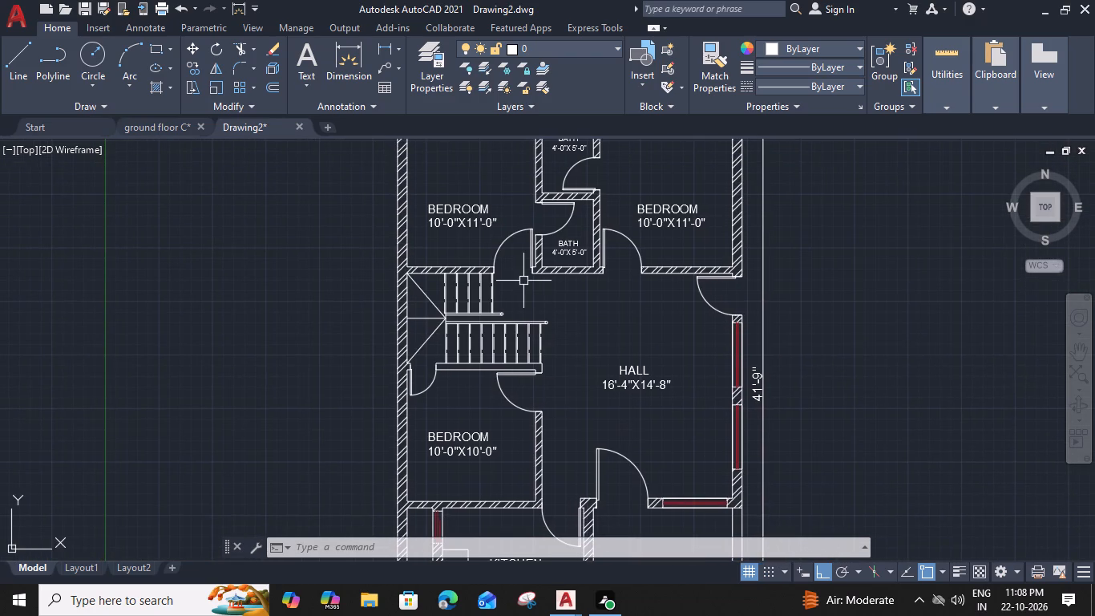
pyautogui.scroll(-1, 555, 347)
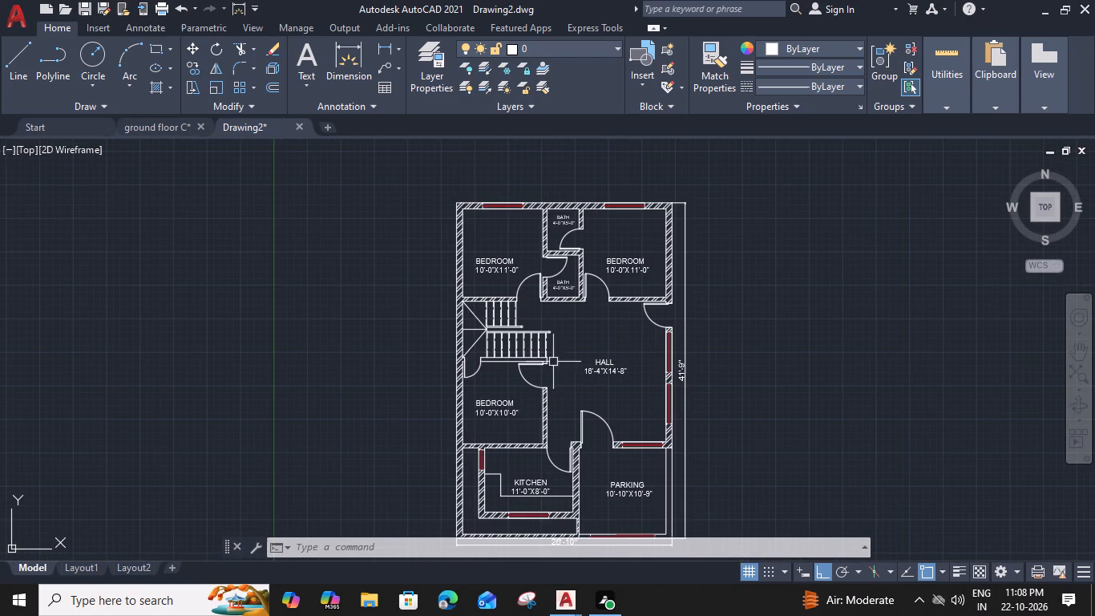
pyautogui.moveTo(553, 361); pyautogui.dragTo(536, 190, button='middle')
pyautogui.scroll(1, 492, 320)
pyautogui.click(499, 318)
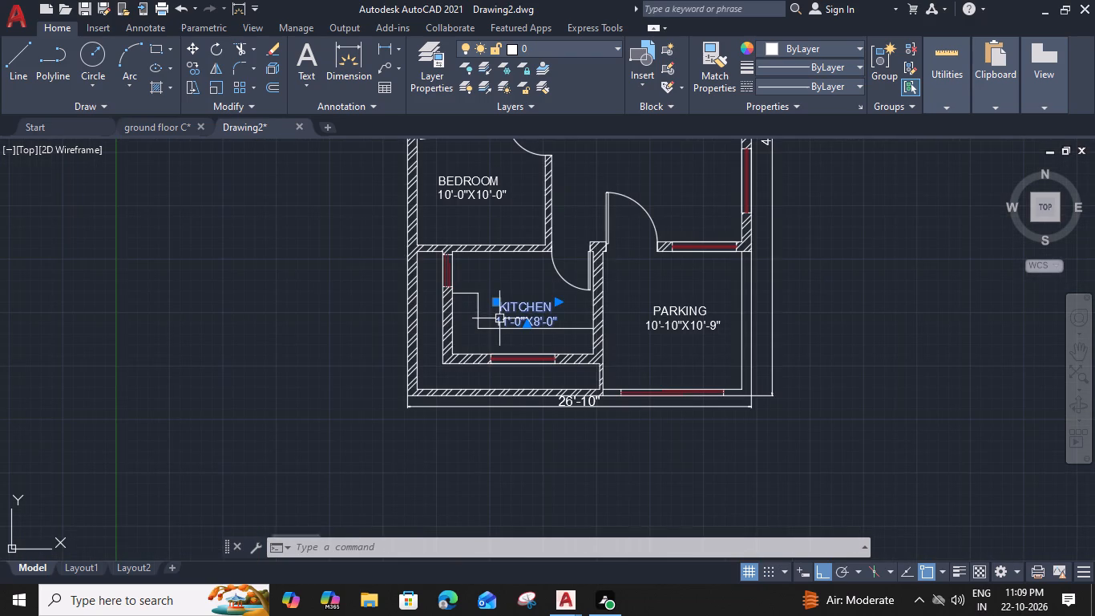
pyautogui.write('CO')
pyautogui.press('space')
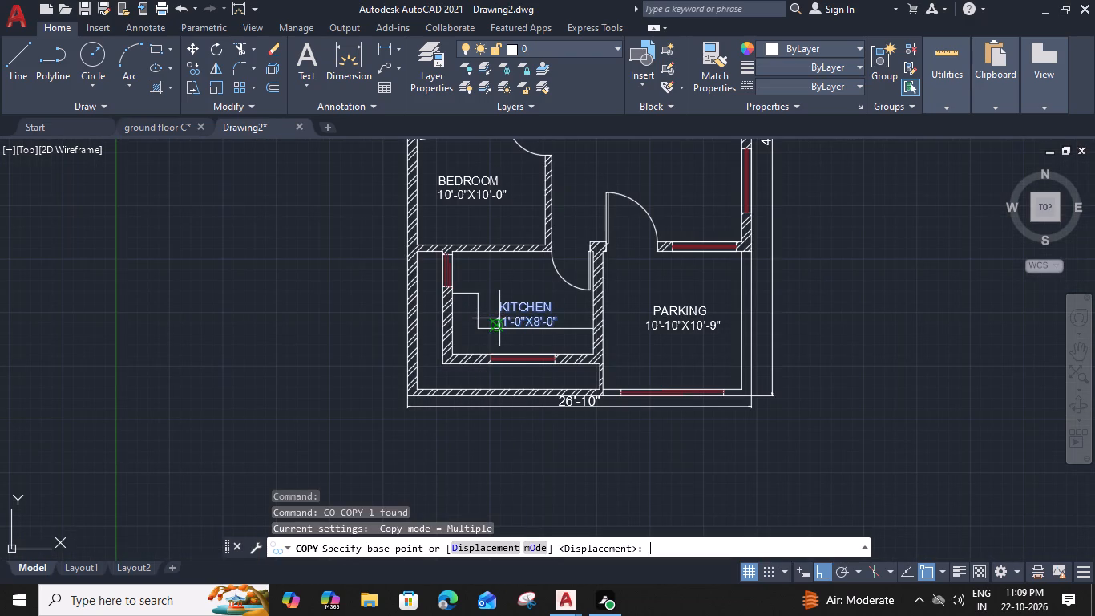
pyautogui.click(492, 326)
pyautogui.click(480, 443)
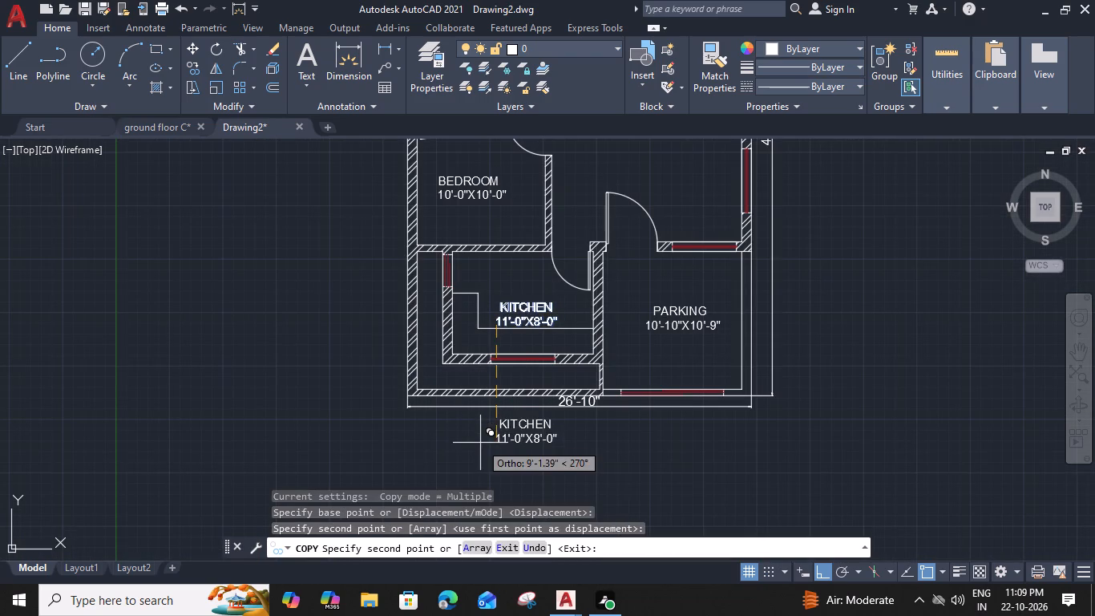
pyautogui.press('Escape')
# Change the copied label below the plan to read HOUSE PLAN with a text height of 1', adjusting its text frame width.
pyautogui.doubleClick(513, 427)
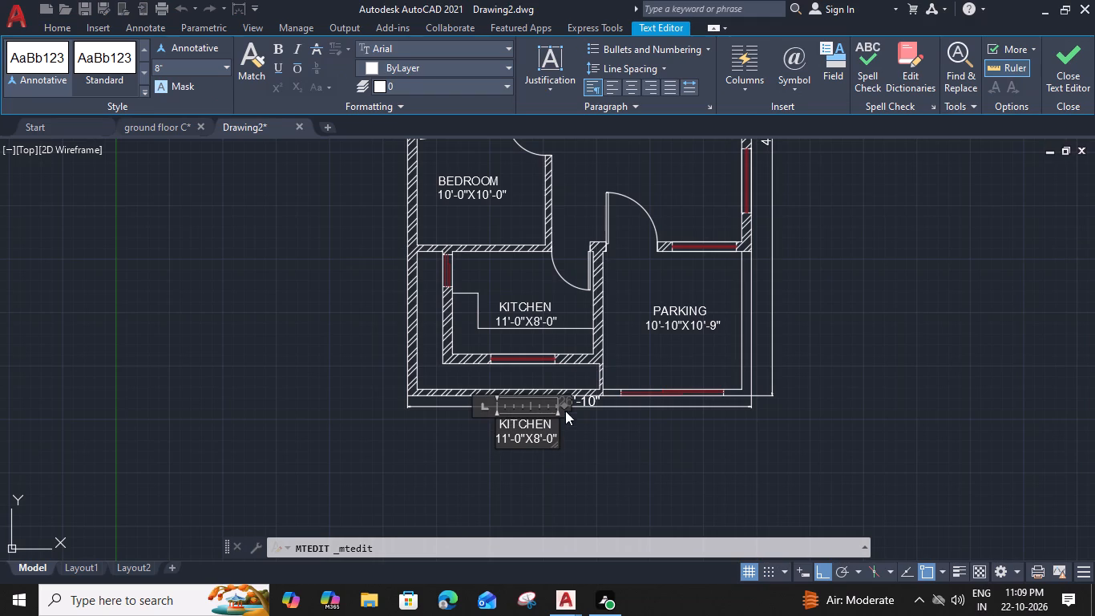
pyautogui.moveTo(565, 410); pyautogui.dragTo(644, 408)
pyautogui.moveTo(566, 445); pyautogui.dragTo(491, 436)
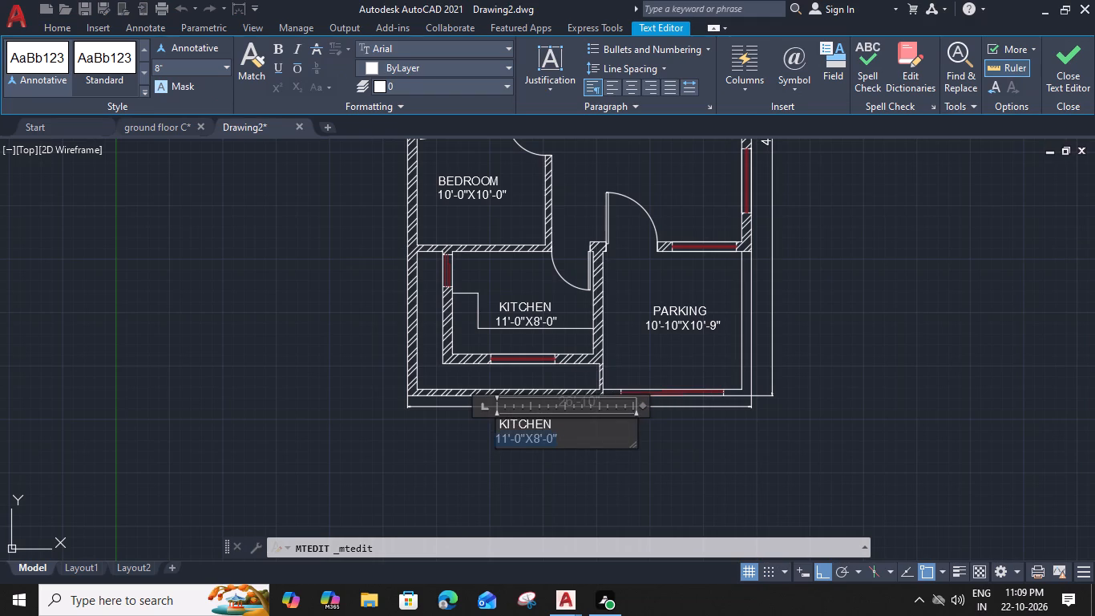
pyautogui.moveTo(491, 436); pyautogui.dragTo(341, 382)
pyautogui.click(169, 67)
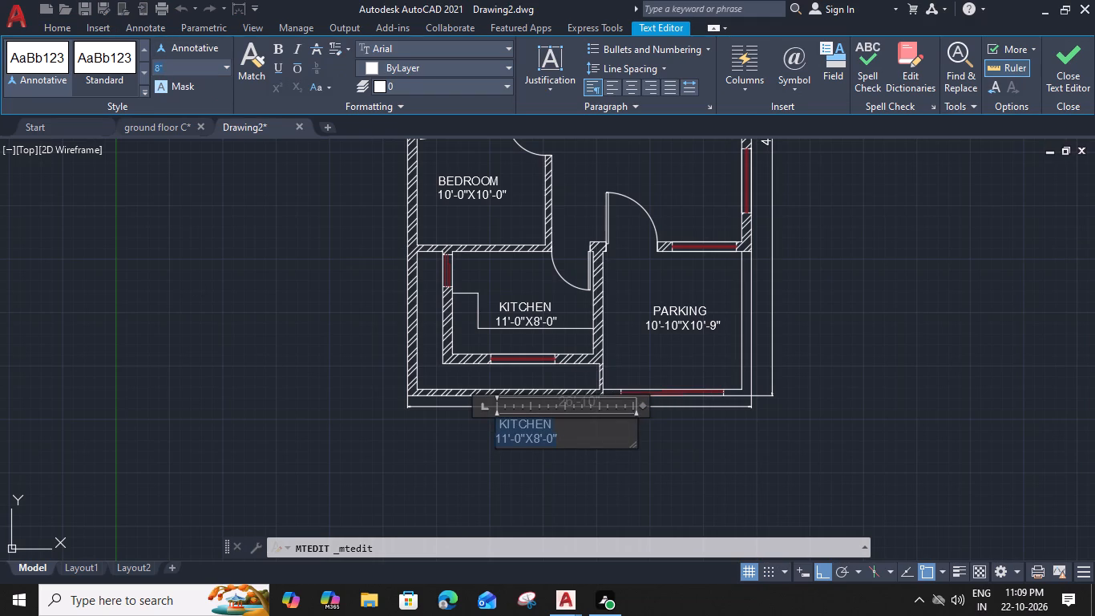
pyautogui.write("1'")
pyautogui.press('space')
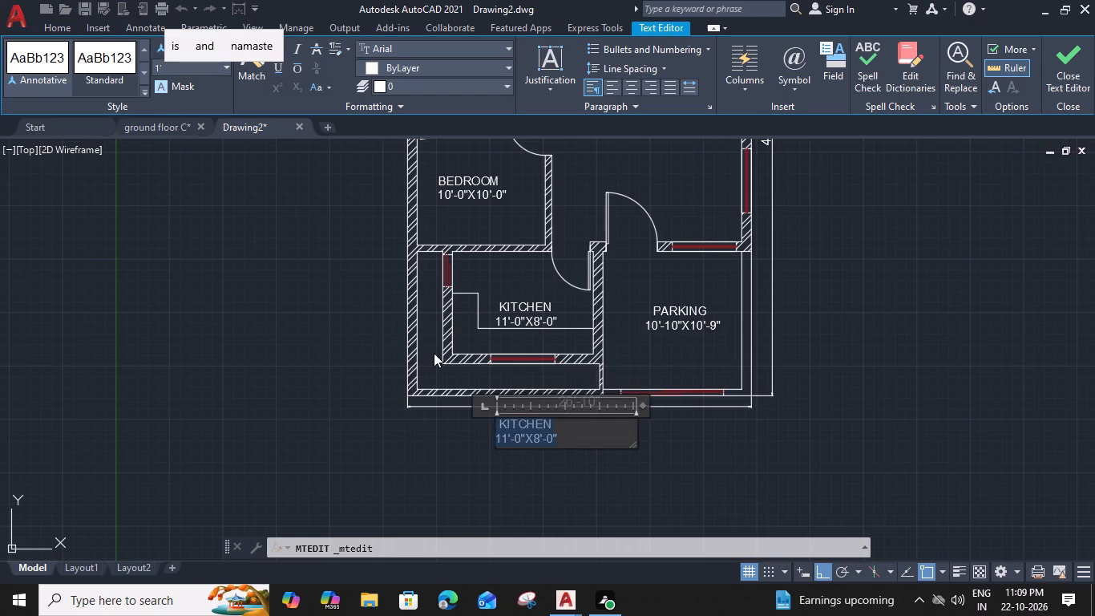
pyautogui.press('Return')
pyautogui.moveTo(547, 467); pyautogui.dragTo(547, 464, button='middle')
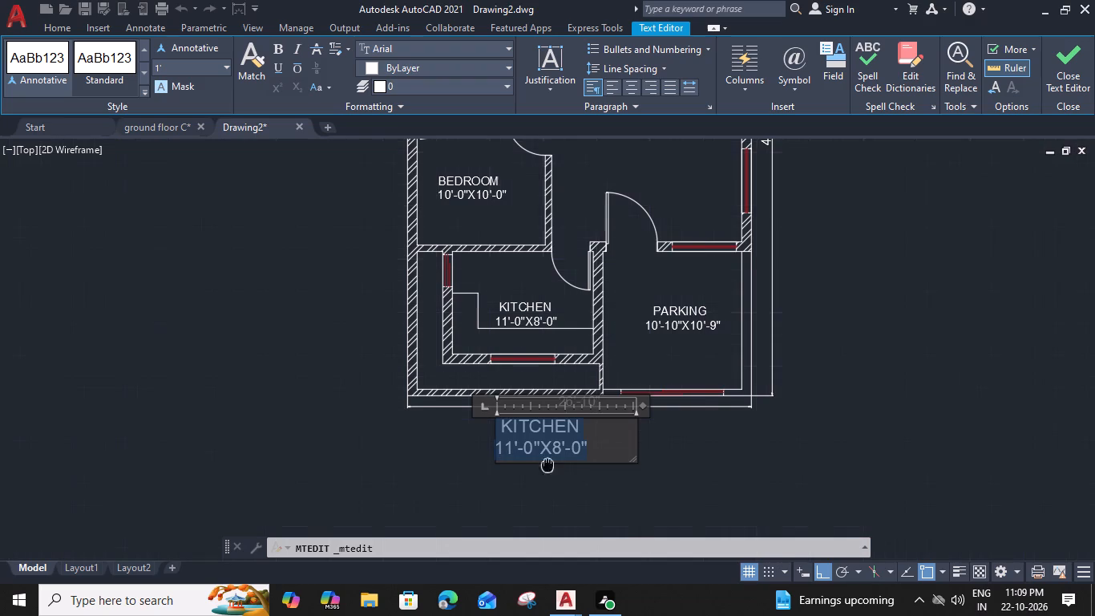
pyautogui.moveTo(547, 464); pyautogui.dragTo(524, 336, button='middle')
pyautogui.moveTo(617, 278); pyautogui.dragTo(708, 278)
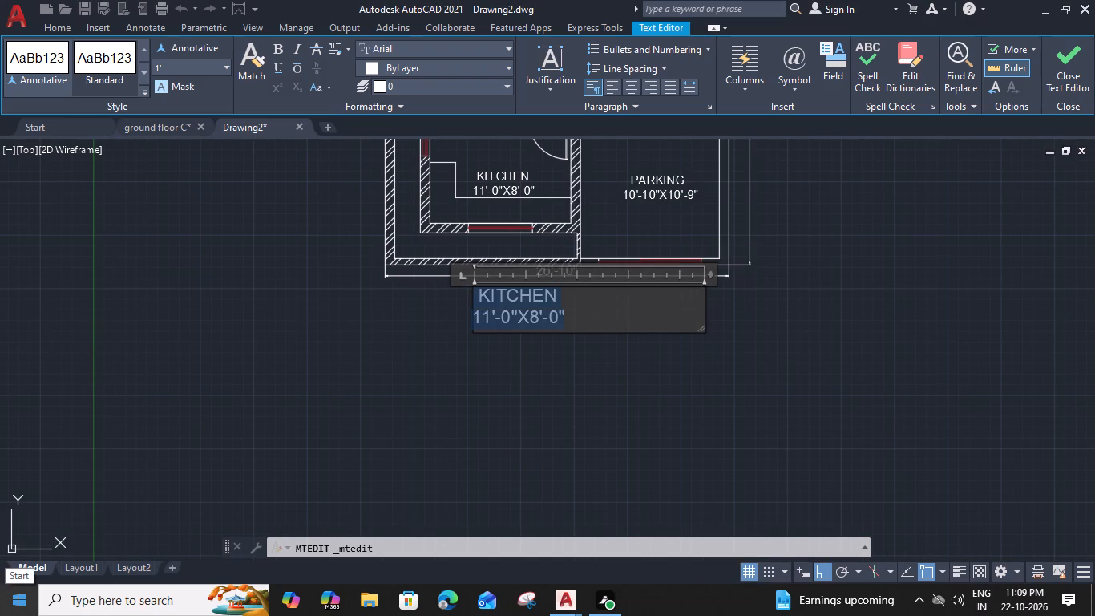
pyautogui.write('HOUSE PLAN')
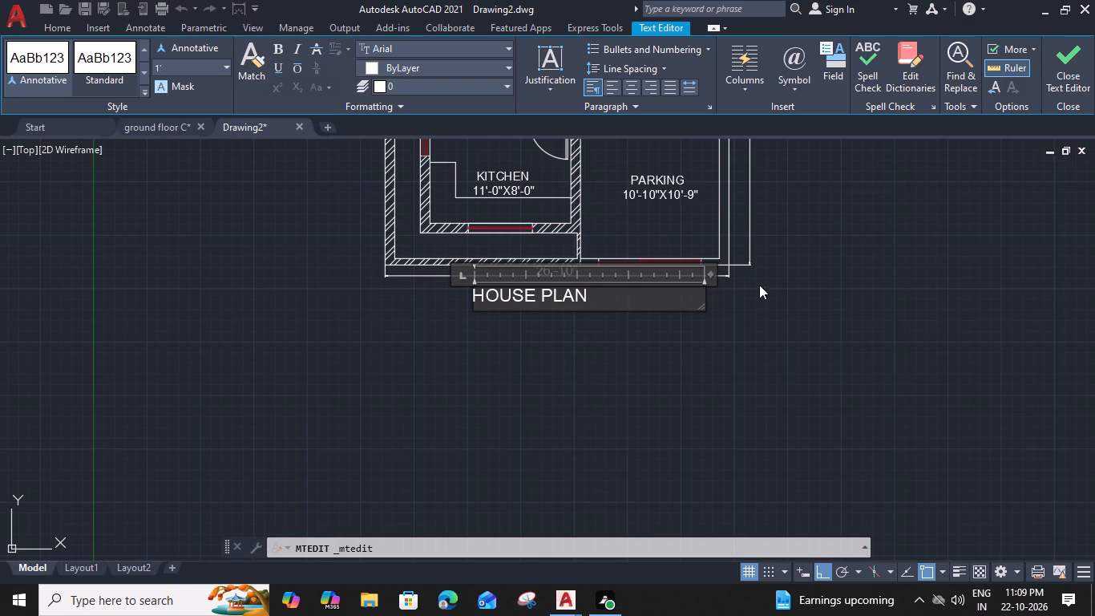
pyautogui.moveTo(710, 274); pyautogui.dragTo(601, 276)
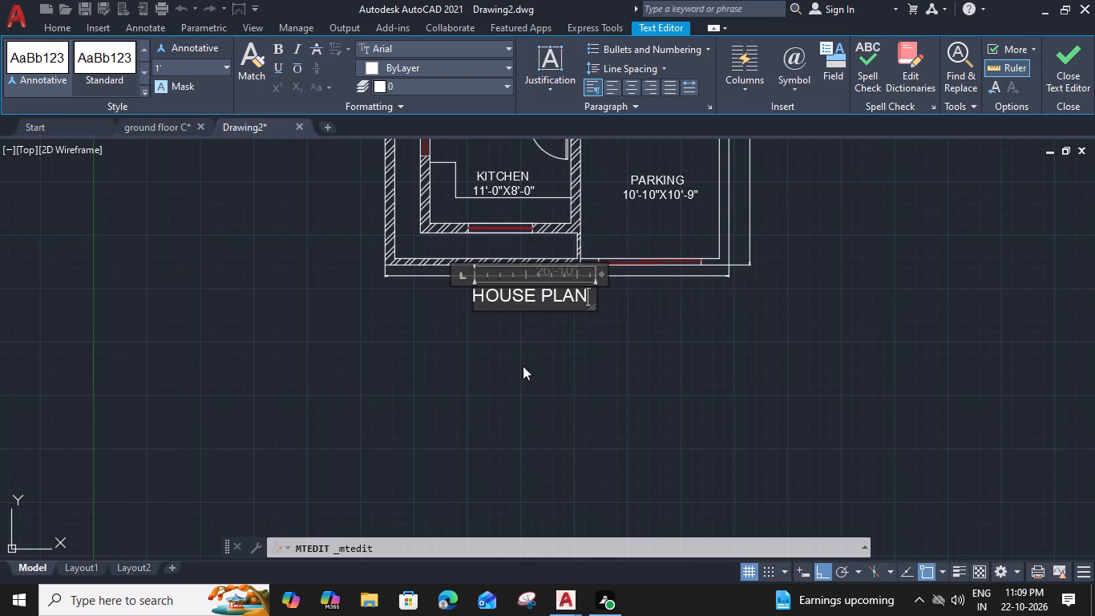
pyautogui.moveTo(513, 347); pyautogui.dragTo(503, 346)
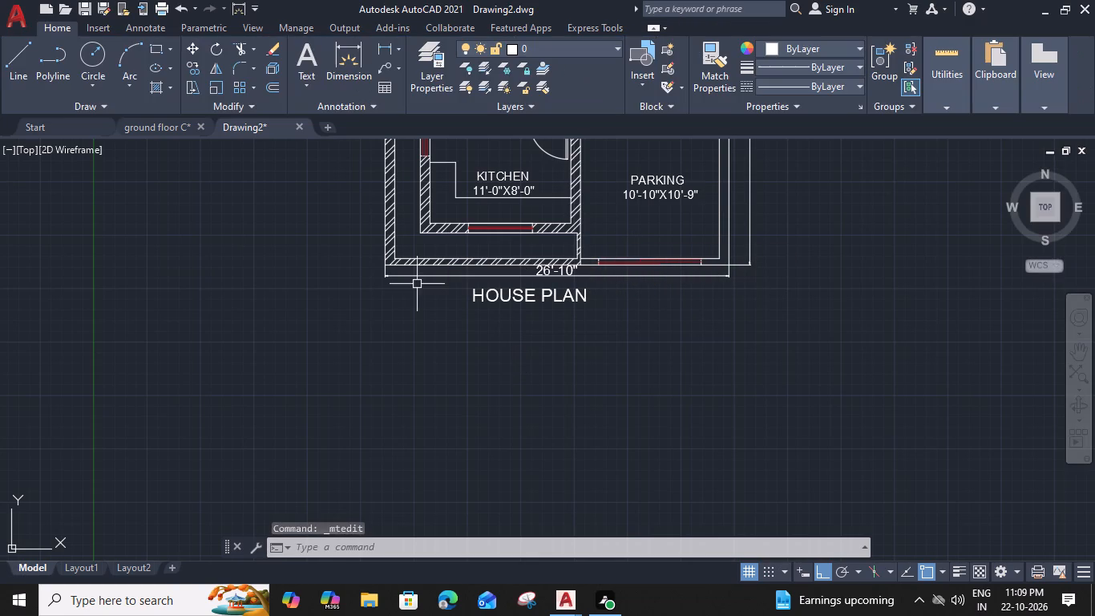
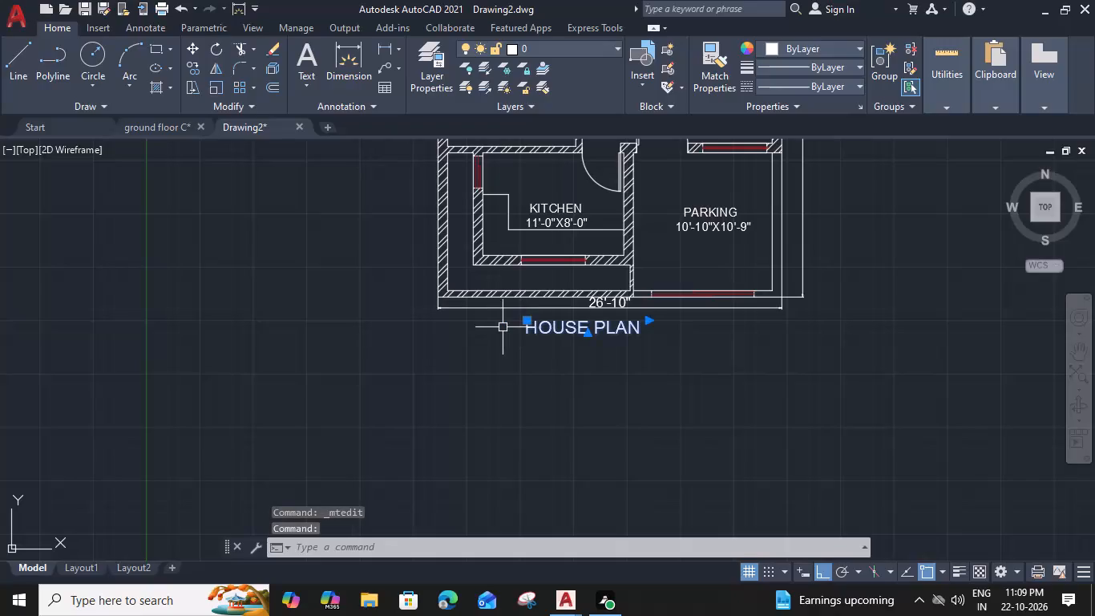
# Move the HOUSE PLAN title horizontally toward the plan's left side, keeping it just below the bottom overall dimension.
pyautogui.write('M')
pyautogui.press('space')
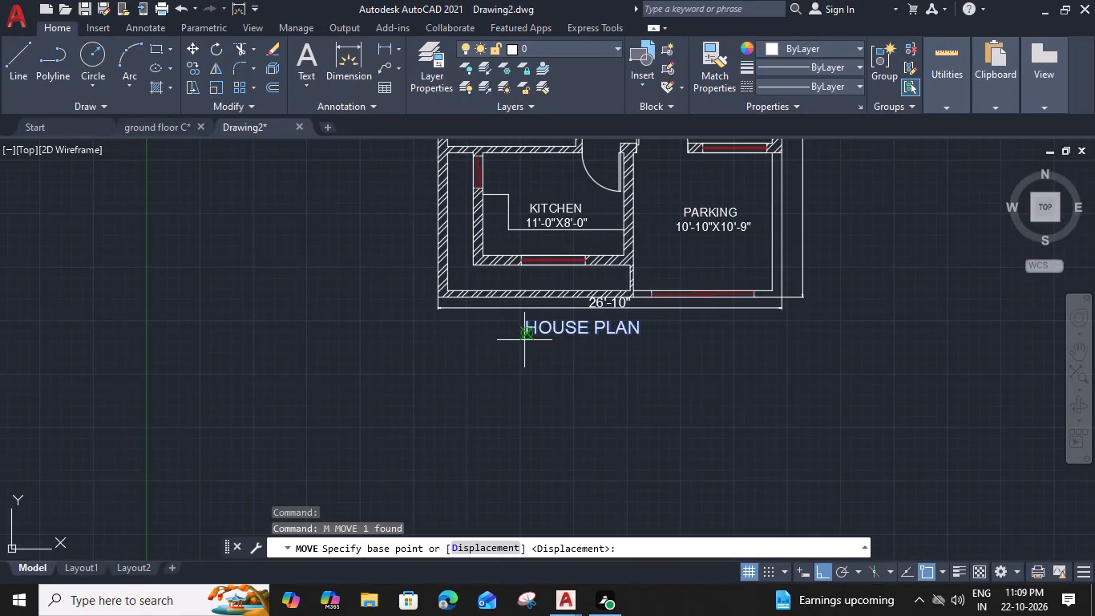
pyautogui.click(526, 335)
pyautogui.click(467, 334)
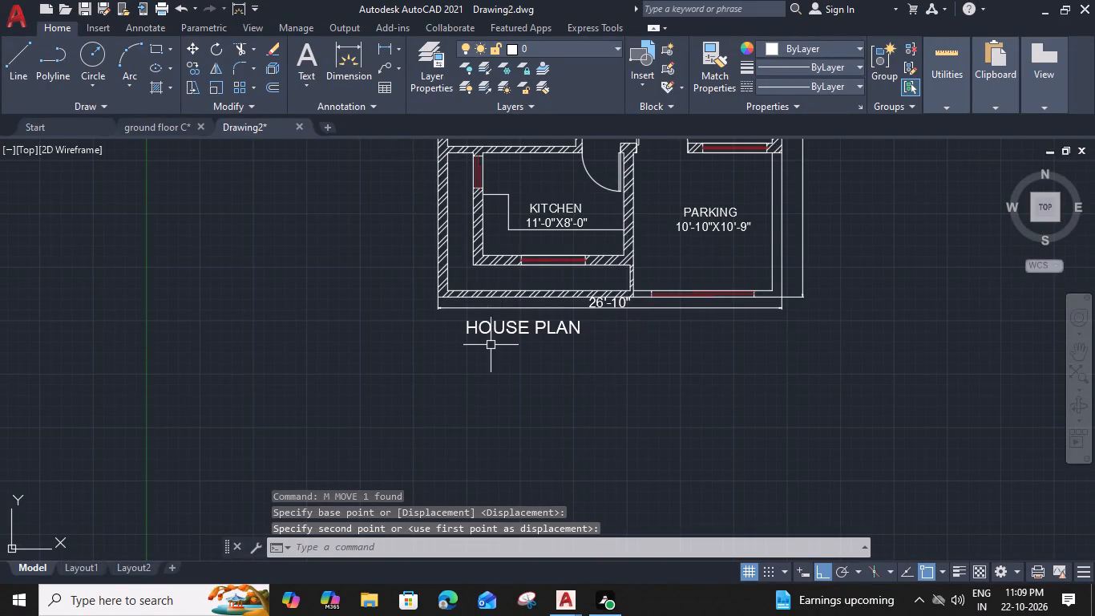
# Copy the lower bath's label straight down to the open end of the staircase's lower flight.
pyautogui.scroll(-1, 491, 346)
pyautogui.moveTo(498, 351); pyautogui.dragTo(516, 466, button='middle')
pyautogui.moveTo(535, 360); pyautogui.dragTo(528, 431, button='middle')
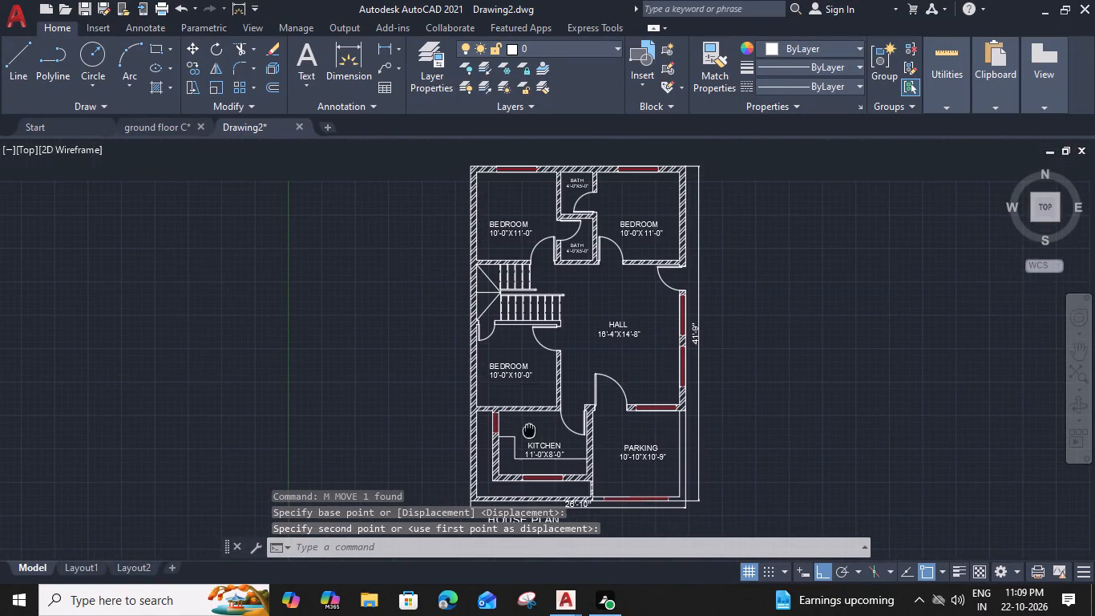
pyautogui.moveTo(528, 431); pyautogui.dragTo(527, 435, button='middle')
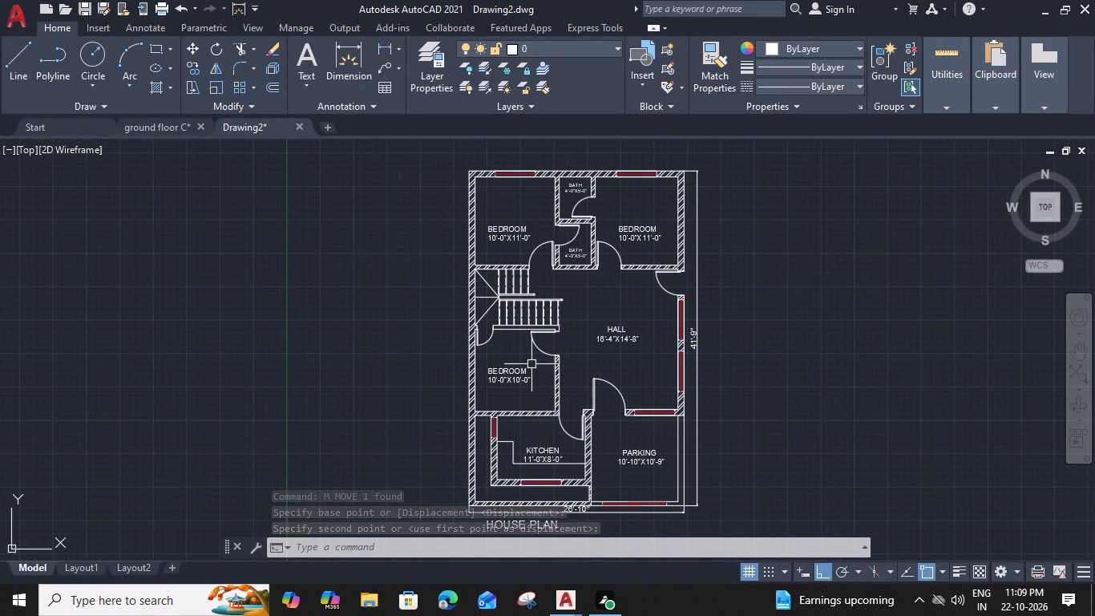
pyautogui.moveTo(550, 405); pyautogui.dragTo(553, 342, button='middle')
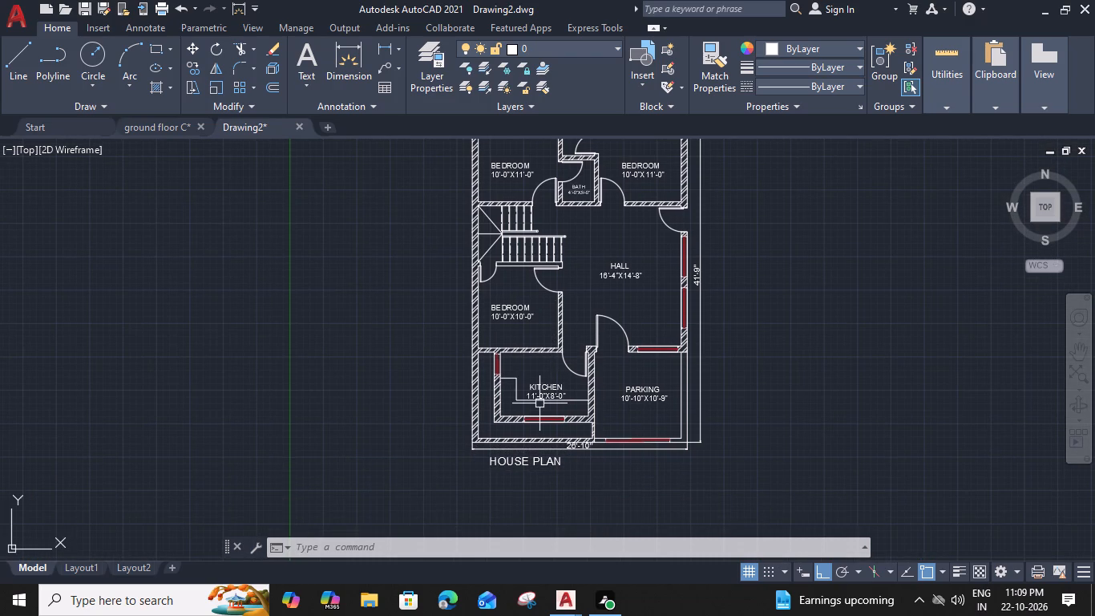
pyautogui.scroll(2, 595, 180)
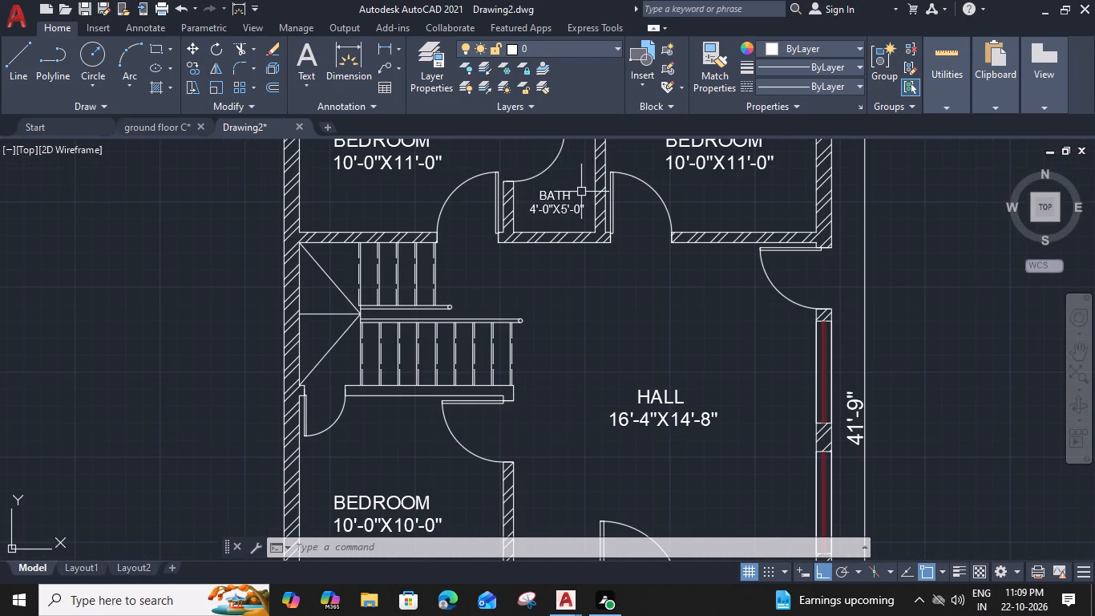
pyautogui.click(562, 197)
pyautogui.write('CO')
pyautogui.press('space')
pyautogui.click(530, 213)
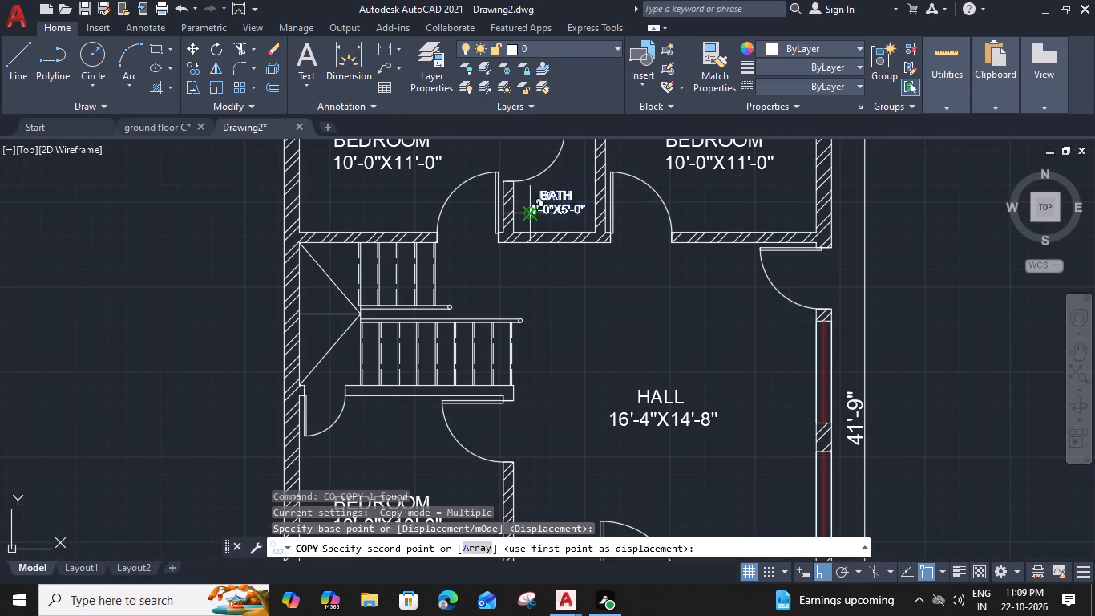
pyautogui.click(503, 369)
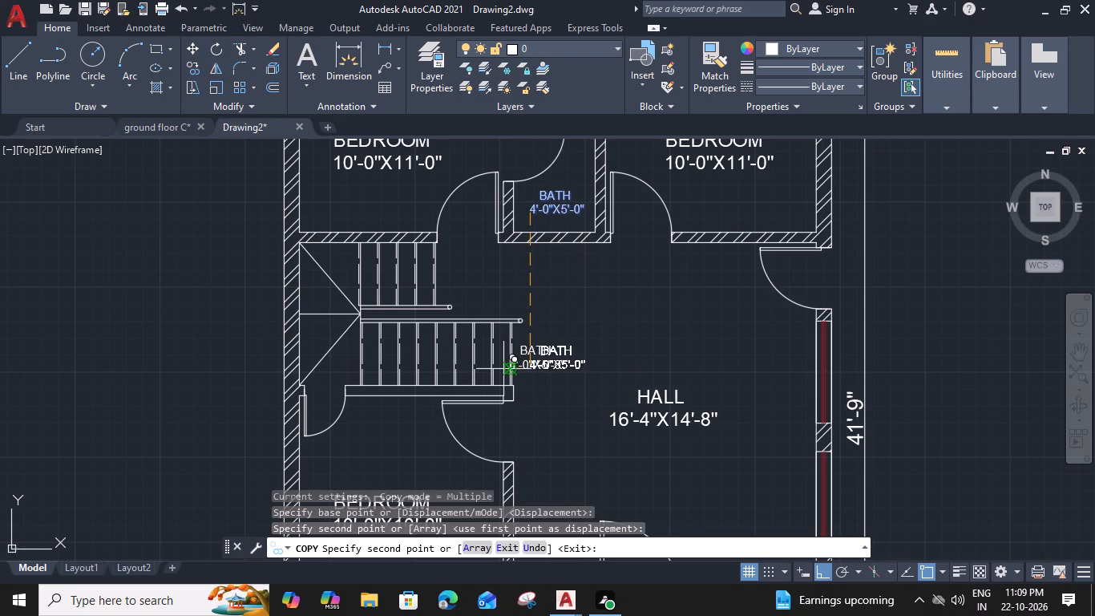
pyautogui.press('Escape')
# Change the copied bath label at the staircase to read STAIR and shrink its text frame to fit the word.
pyautogui.doubleClick(532, 353)
pyautogui.scroll(3, 532, 351)
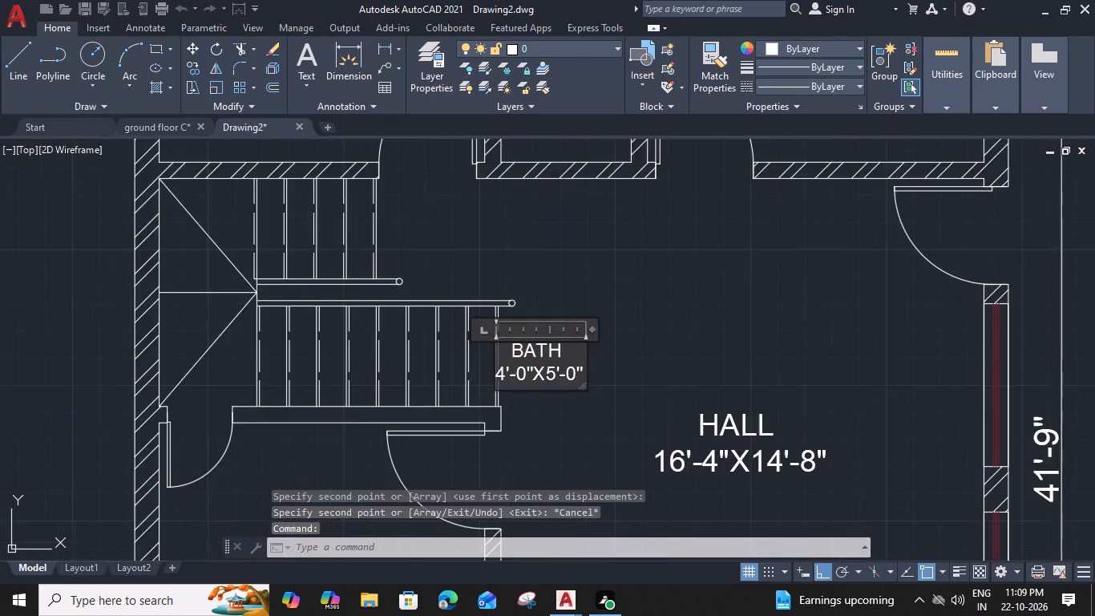
pyautogui.scroll(2, 541, 352)
pyautogui.moveTo(607, 387); pyautogui.dragTo(451, 351)
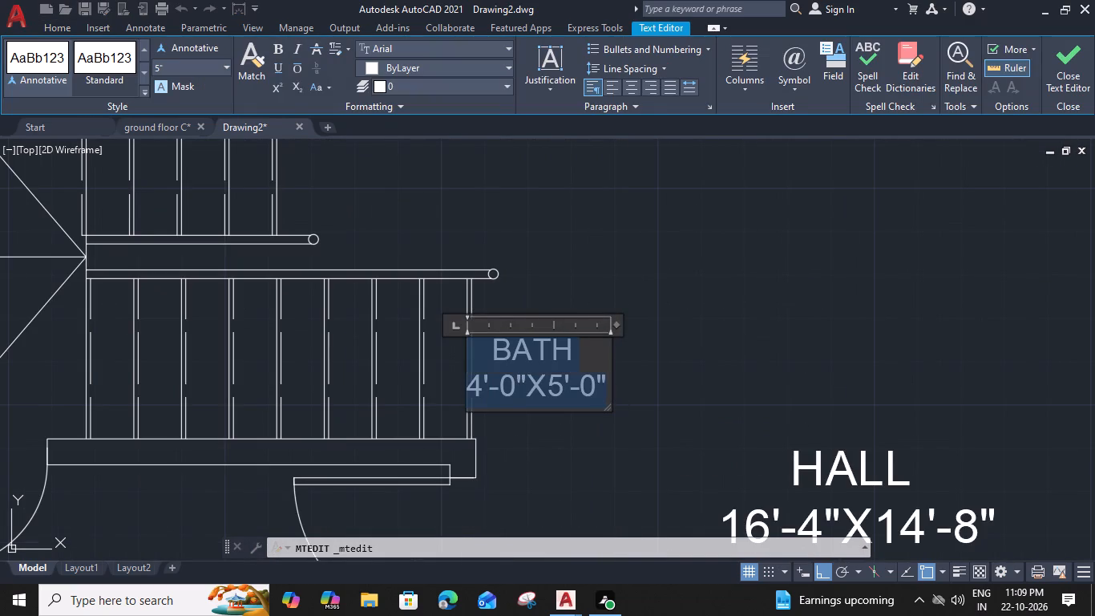
pyautogui.moveTo(451, 351); pyautogui.dragTo(451, 330)
pyautogui.press('s')
pyautogui.write('TAI')
pyautogui.press('r')
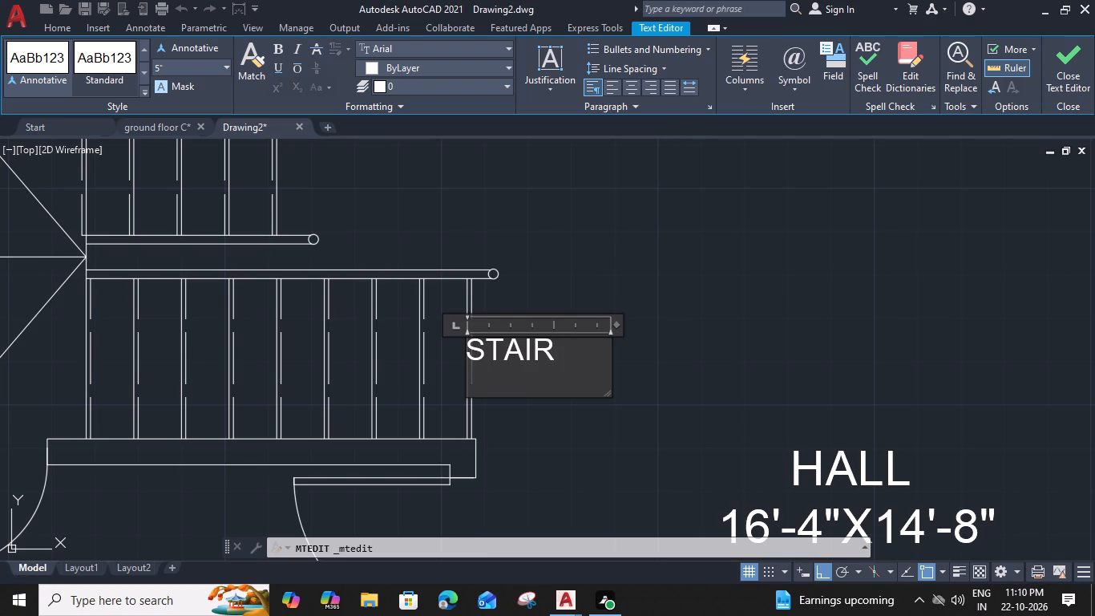
pyautogui.moveTo(616, 326); pyautogui.dragTo(568, 327)
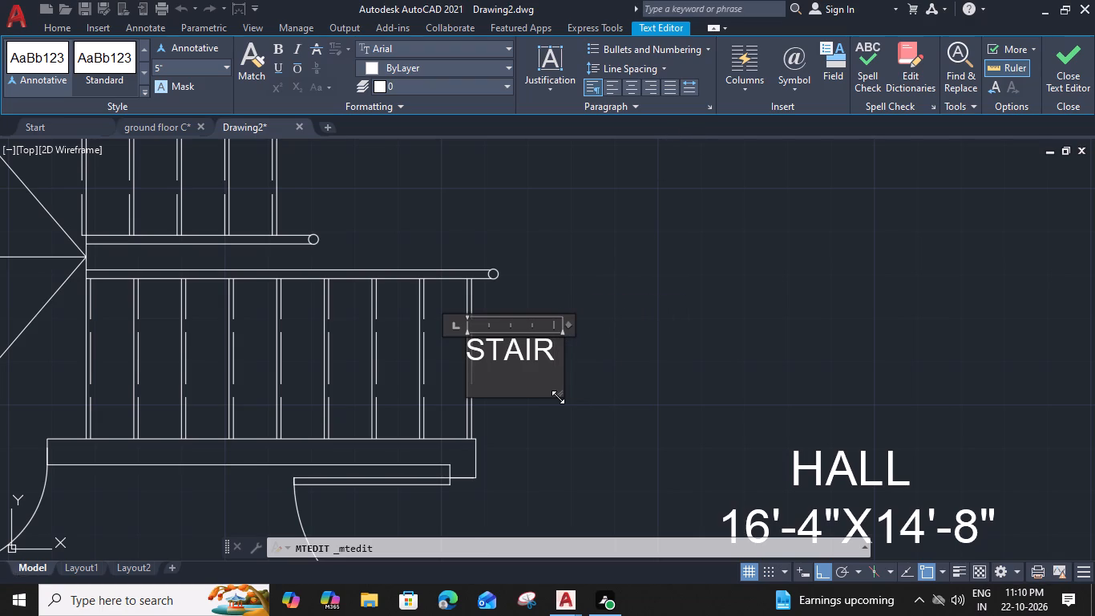
pyautogui.moveTo(558, 397); pyautogui.dragTo(558, 363)
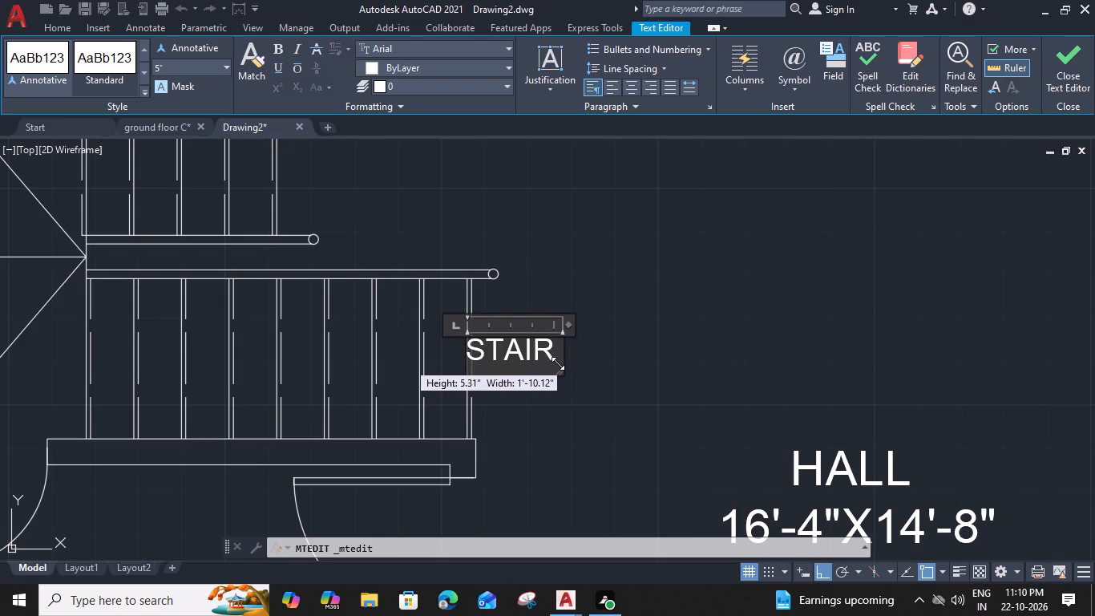
pyautogui.moveTo(558, 363); pyautogui.dragTo(553, 366)
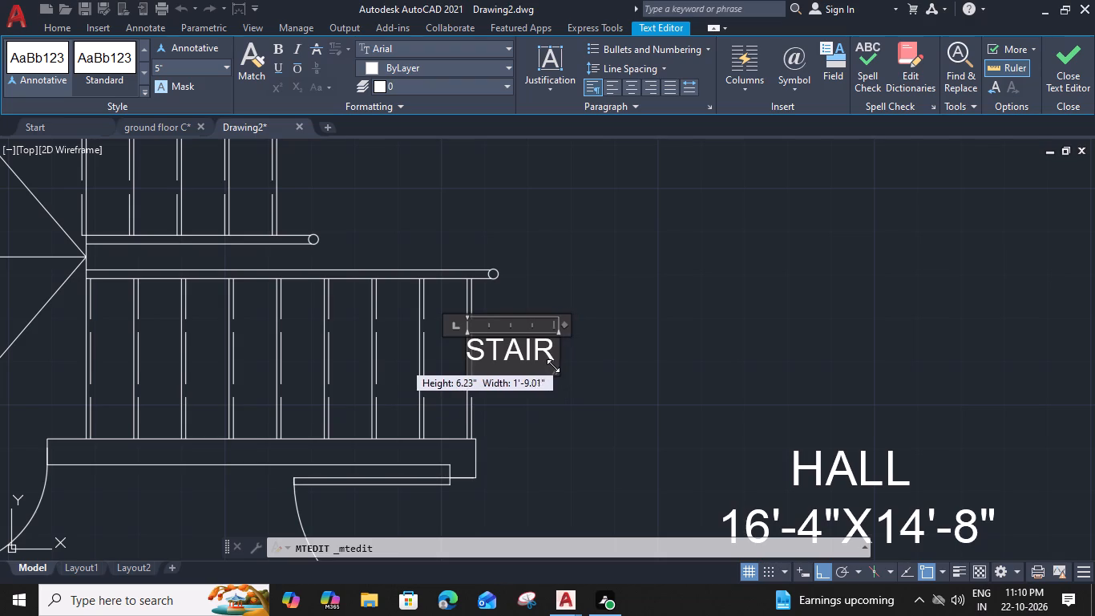
pyautogui.moveTo(553, 366); pyautogui.dragTo(556, 360)
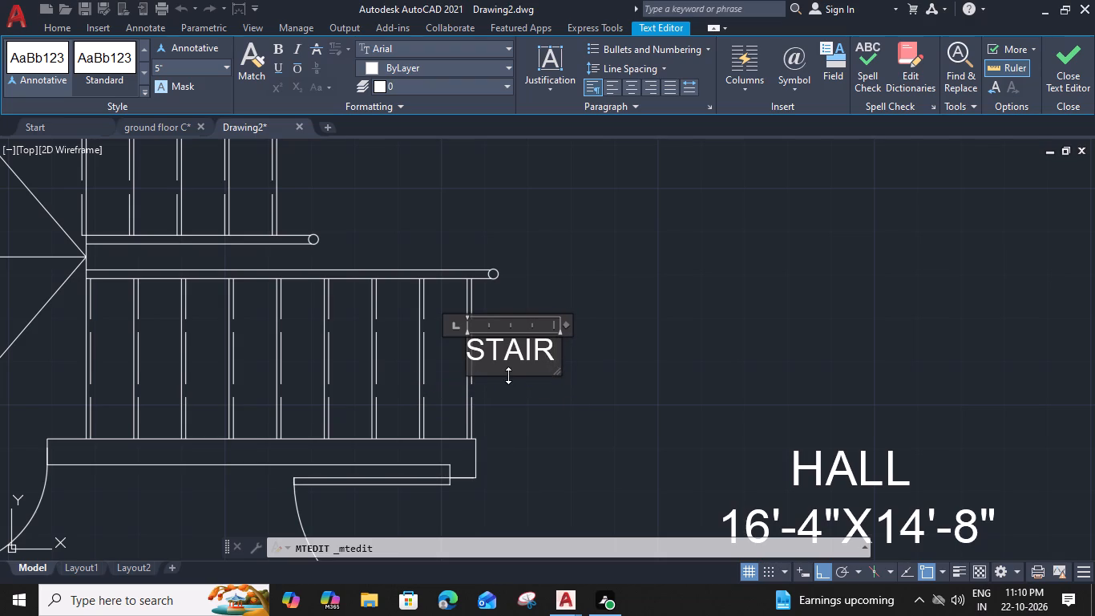
pyautogui.moveTo(508, 375); pyautogui.dragTo(509, 366)
pyautogui.click(572, 398)
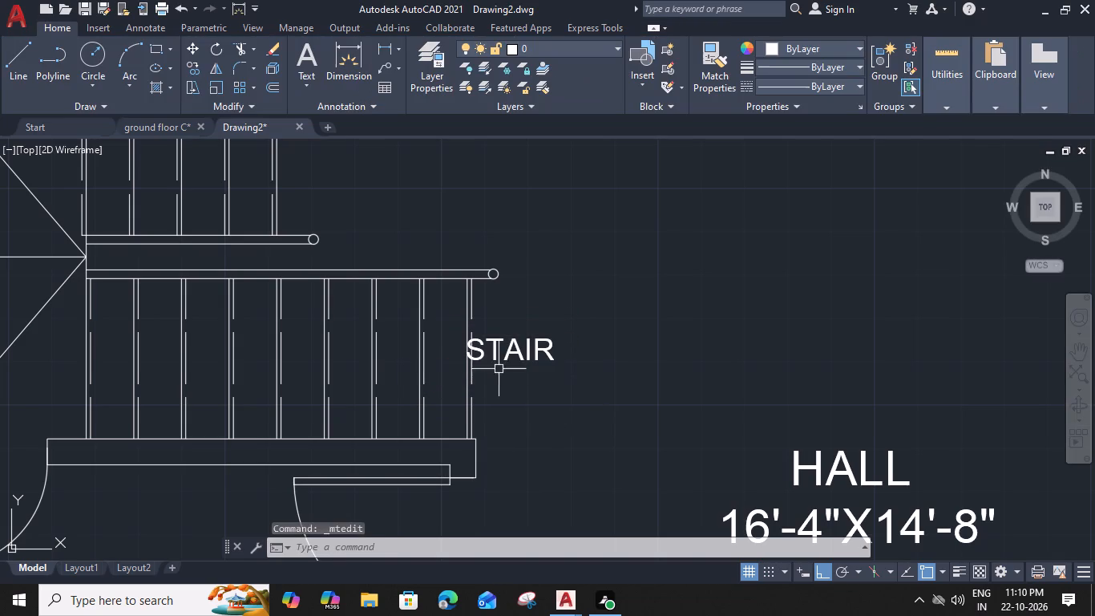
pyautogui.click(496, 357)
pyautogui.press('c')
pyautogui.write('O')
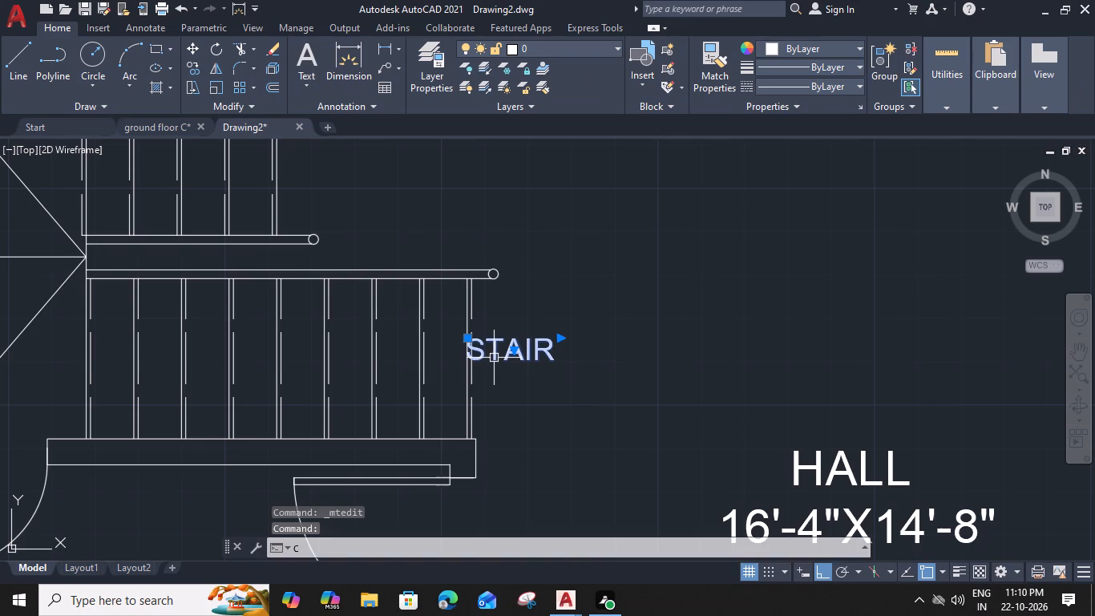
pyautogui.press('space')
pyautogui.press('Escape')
# Rotate the STAIR label 90° about its lower-left corner so it reads vertically along the last tread.
pyautogui.click(494, 358)
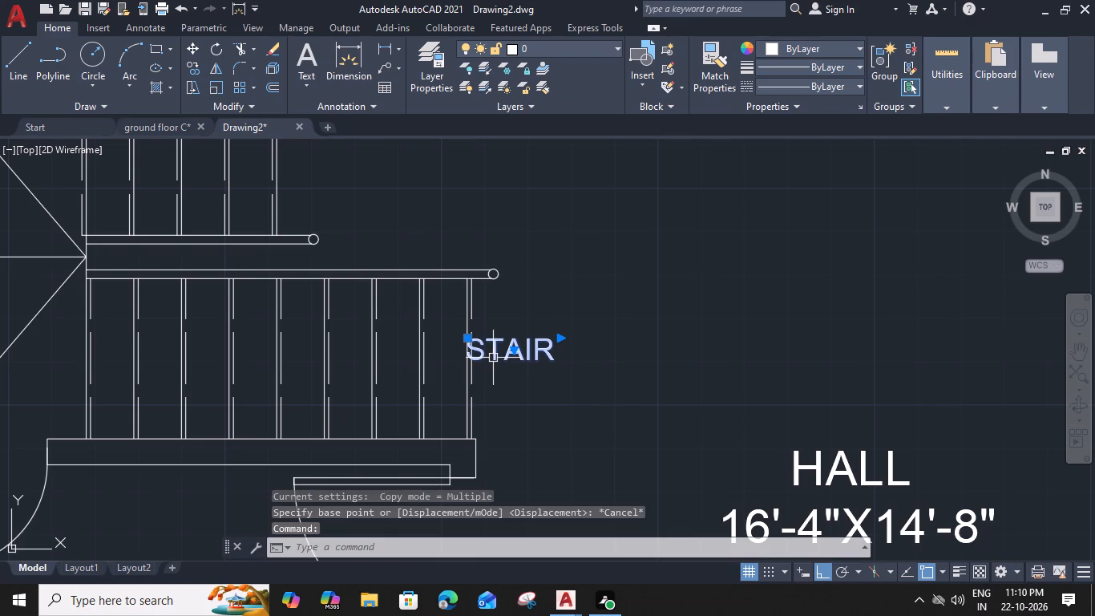
pyautogui.press('r')
pyautogui.press('o')
pyautogui.press('space')
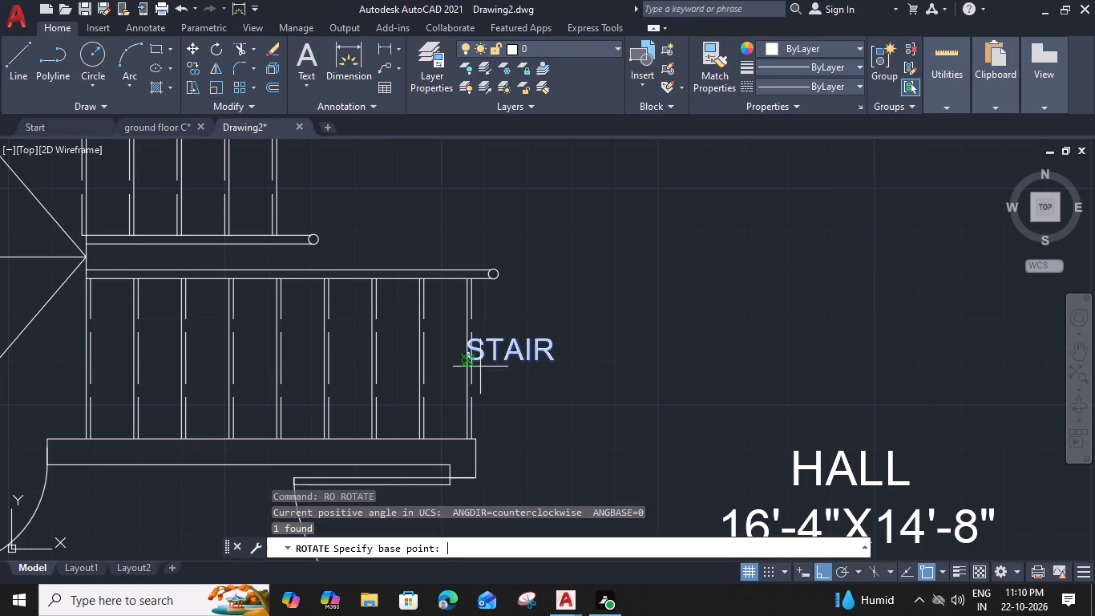
pyautogui.click(468, 361)
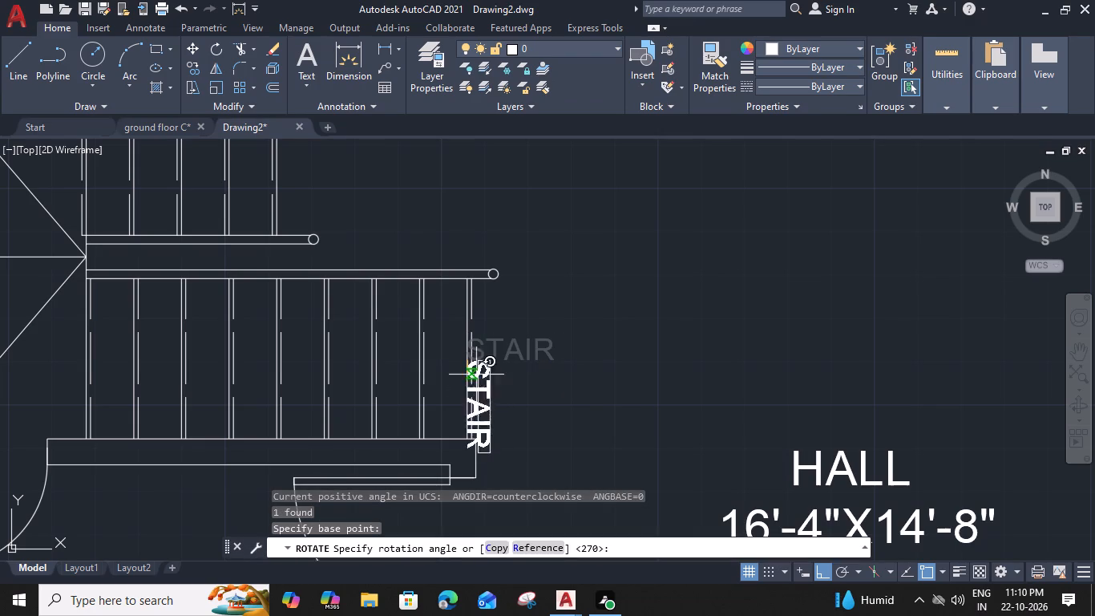
pyautogui.scroll(2, 468, 338)
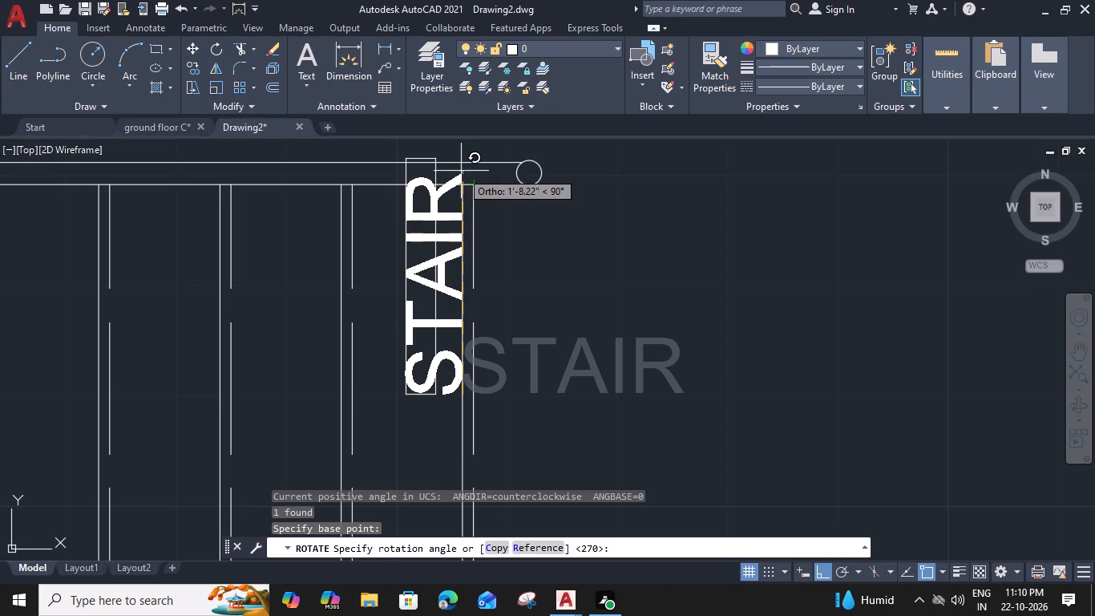
pyautogui.click(463, 164)
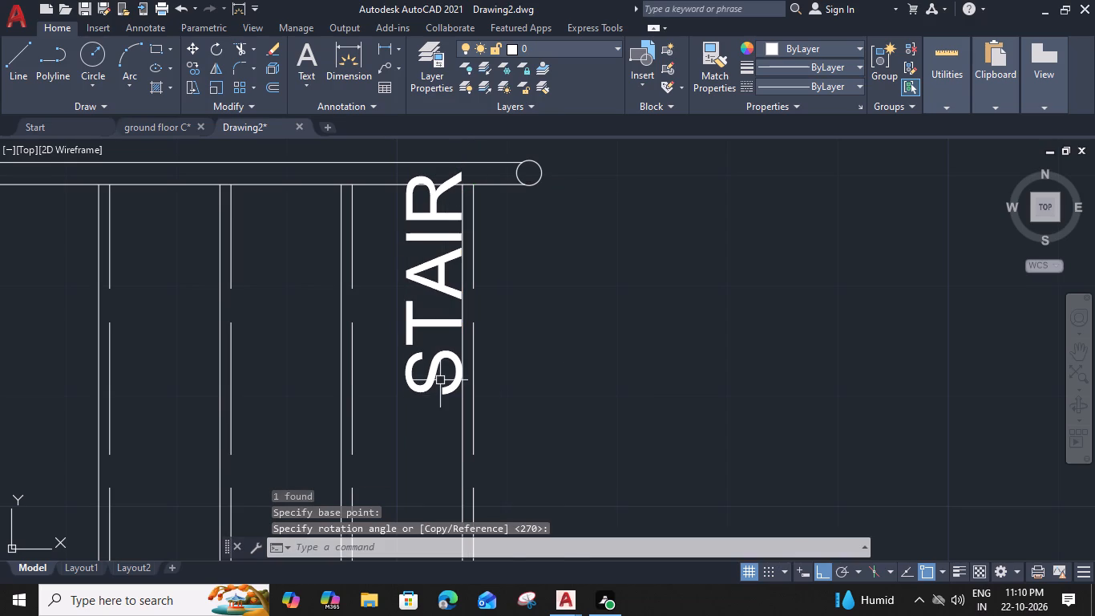
# Move the vertical STAIR label a short way straight down so it sits within the last tread, clear of the handrail.
pyautogui.click(440, 380)
pyautogui.click(429, 435)
pyautogui.moveTo(429, 432); pyautogui.dragTo(442, 342, button='middle')
pyautogui.press('m')
pyautogui.press('space')
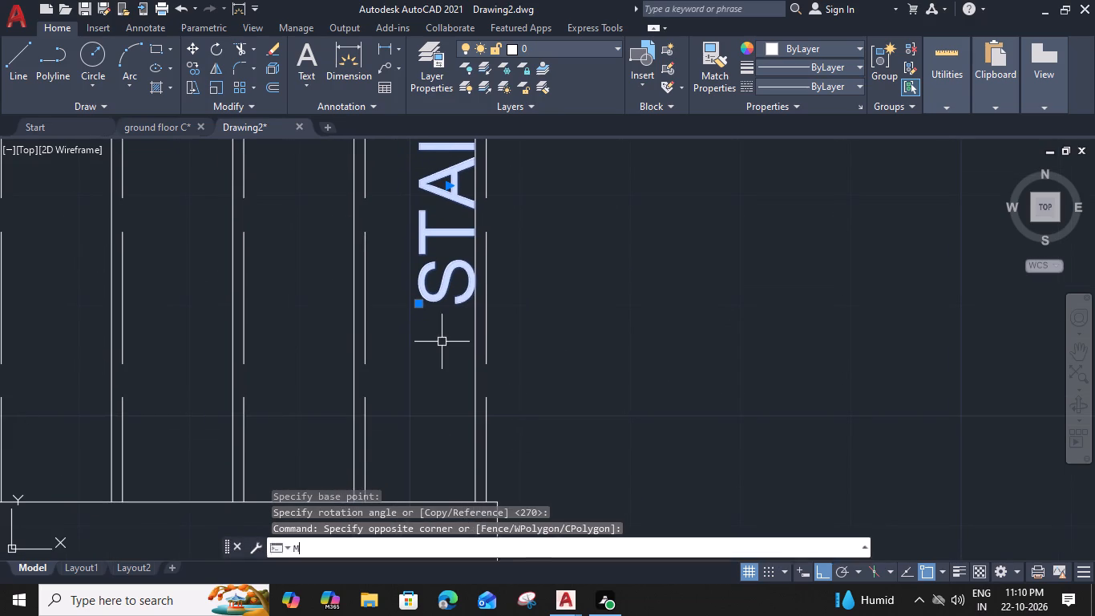
pyautogui.click(426, 298)
pyautogui.click(418, 389)
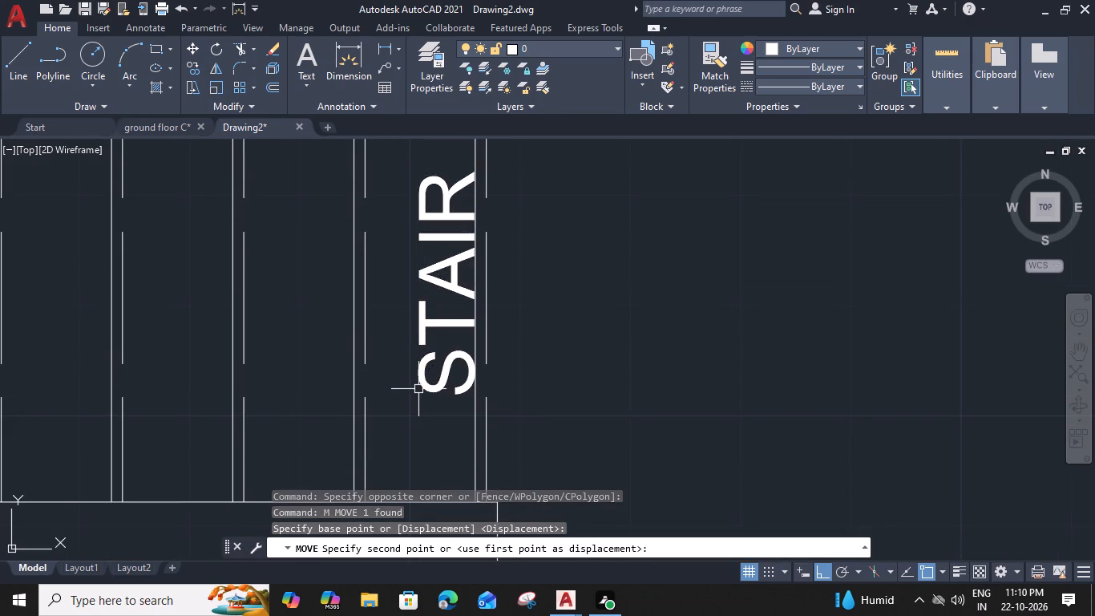
# Save the drawing in the Documents folder under the name house plan D.
pyautogui.scroll(-2, 418, 389)
pyautogui.scroll(-3, 561, 349)
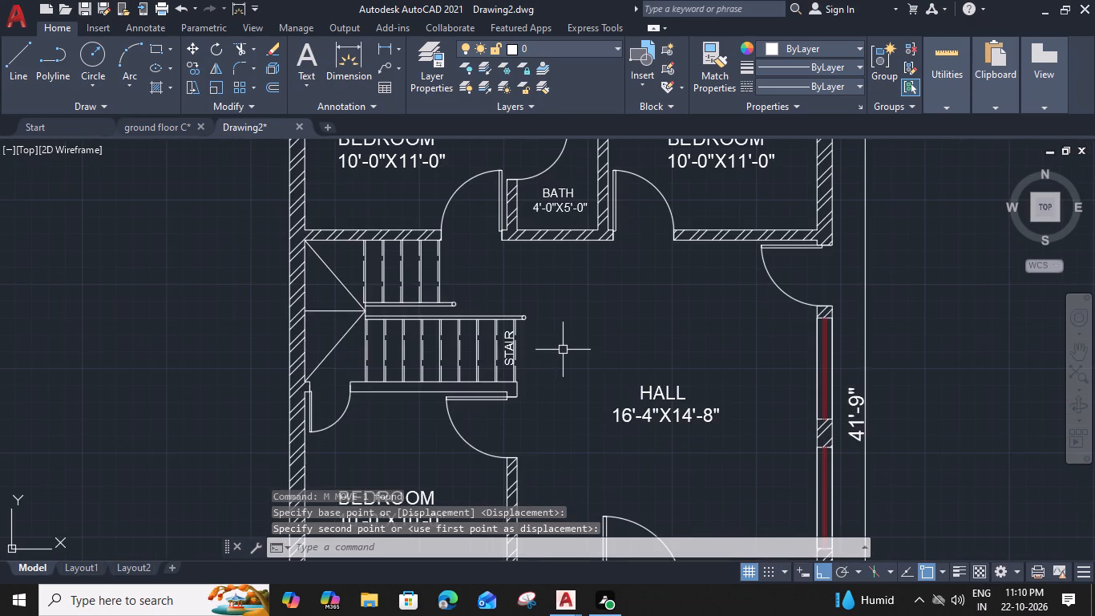
pyautogui.moveTo(639, 343); pyautogui.dragTo(661, 286, button='middle')
pyautogui.moveTo(459, 443); pyautogui.dragTo(463, 371, button='middle')
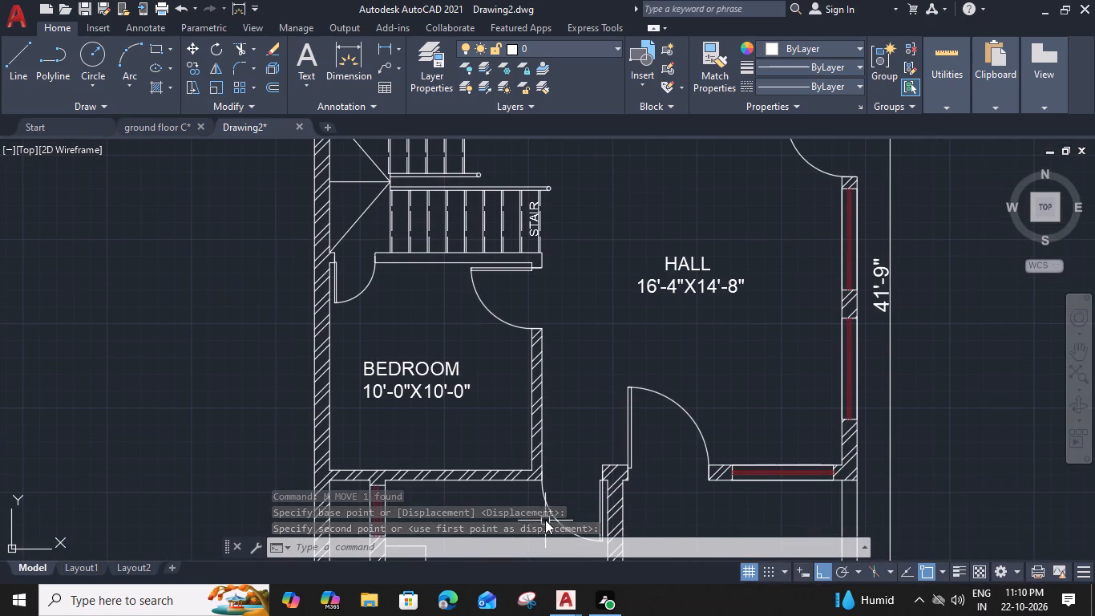
pyautogui.moveTo(597, 214); pyautogui.dragTo(611, 198, button='middle')
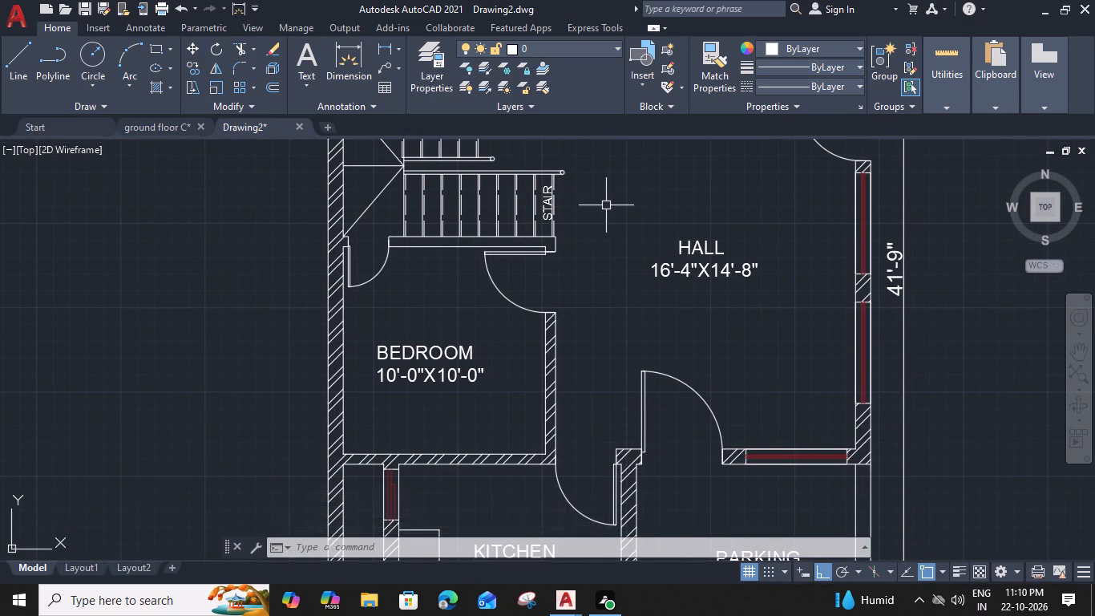
pyautogui.hotkey('ctrl', 's')
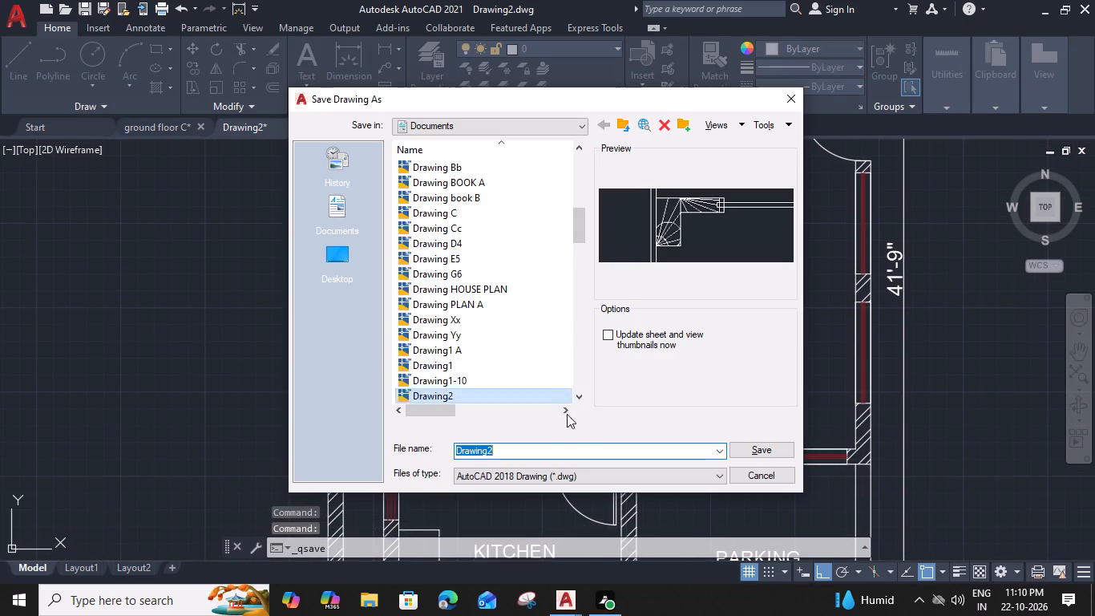
pyautogui.click(502, 446)
pyautogui.moveTo(499, 452); pyautogui.dragTo(410, 444)
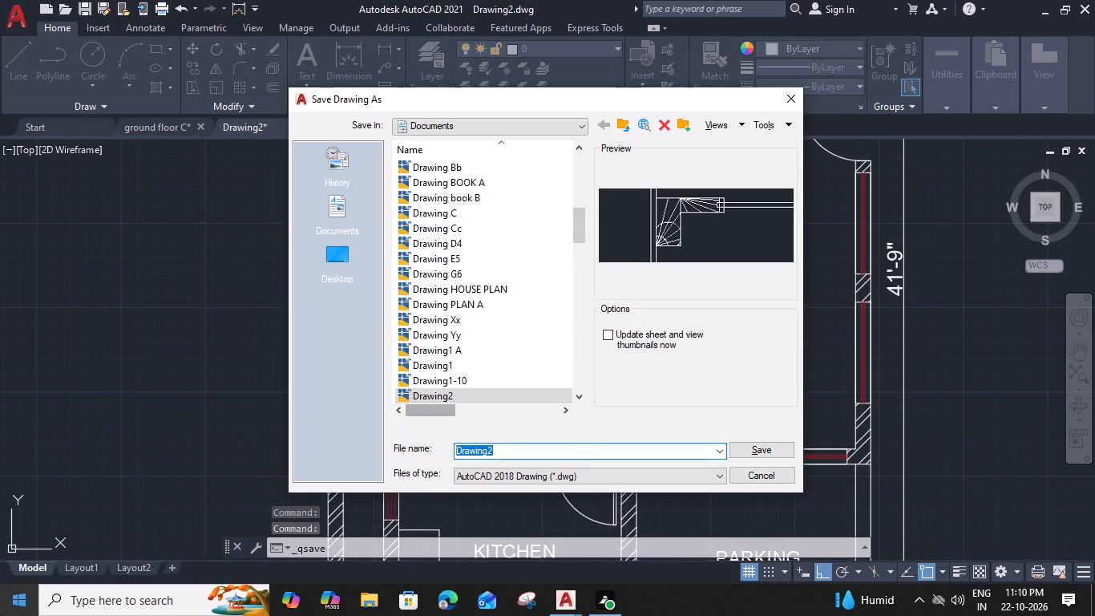
pyautogui.write('ho')
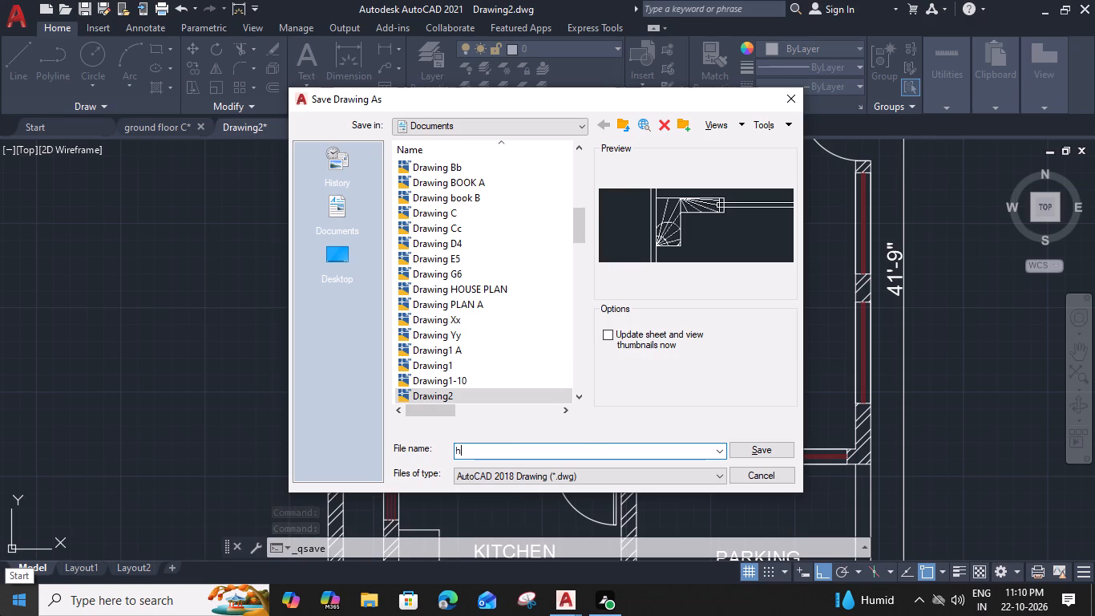
pyautogui.press('u')
pyautogui.write('se')
pyautogui.press('space')
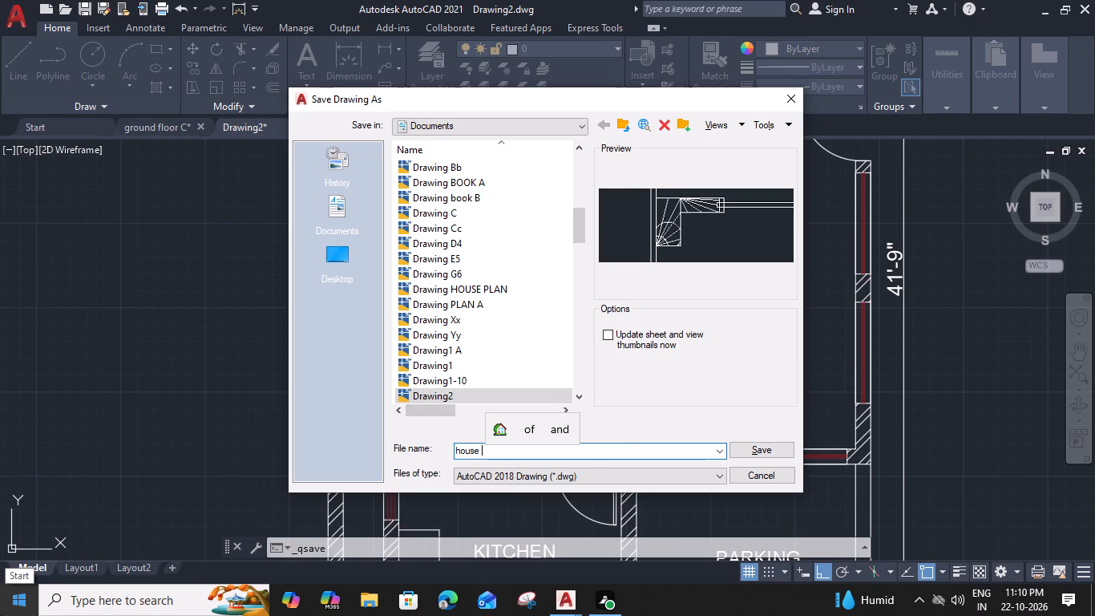
pyautogui.write('pl')
pyautogui.write('an')
pyautogui.press('space')
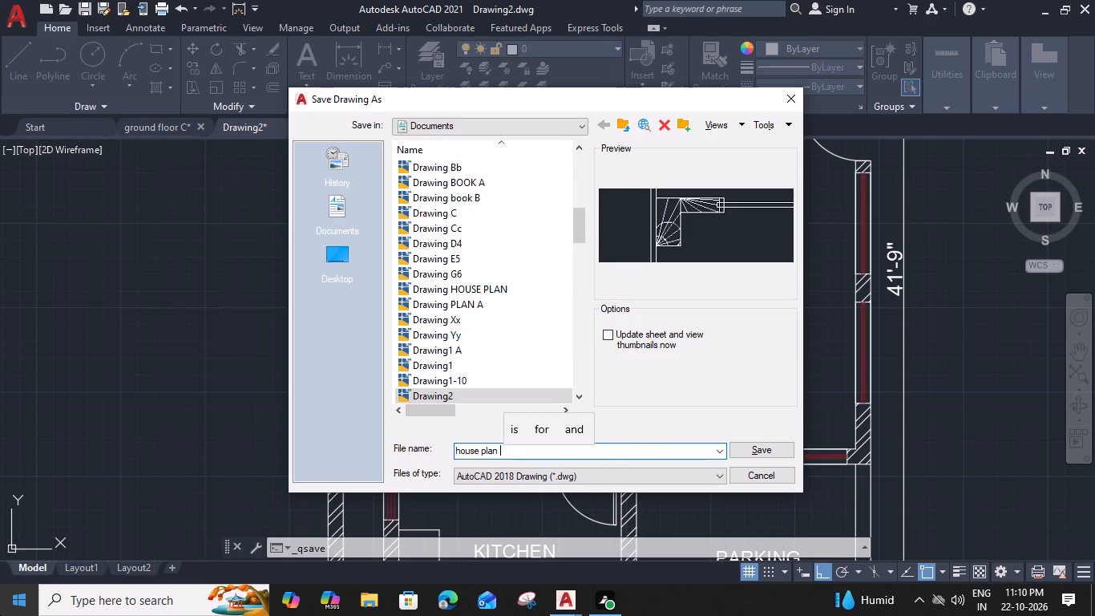
pyautogui.press('d')
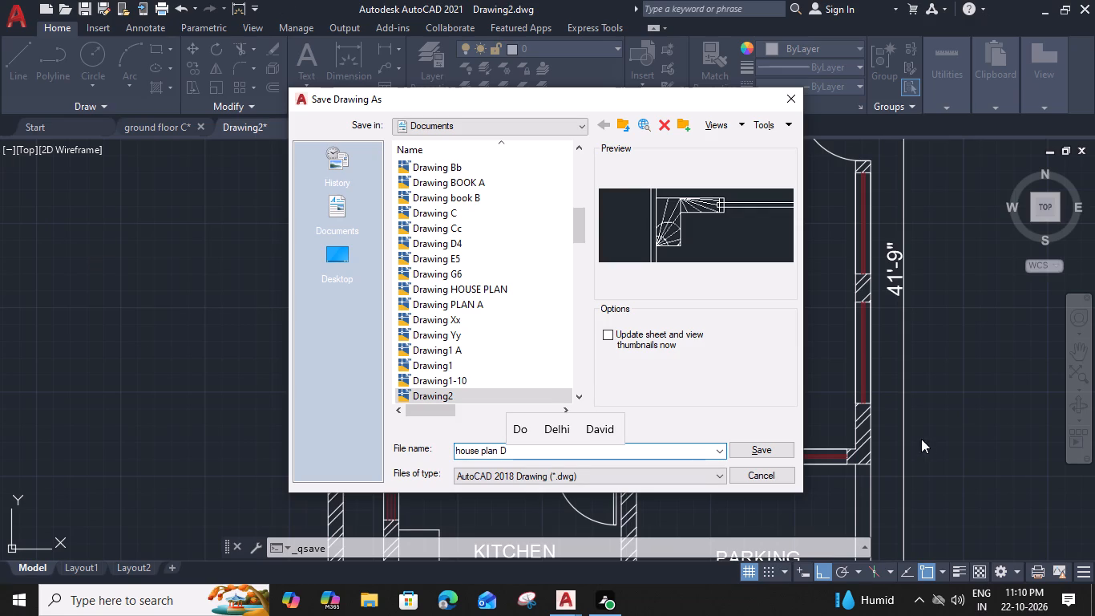
pyautogui.click(772, 452)
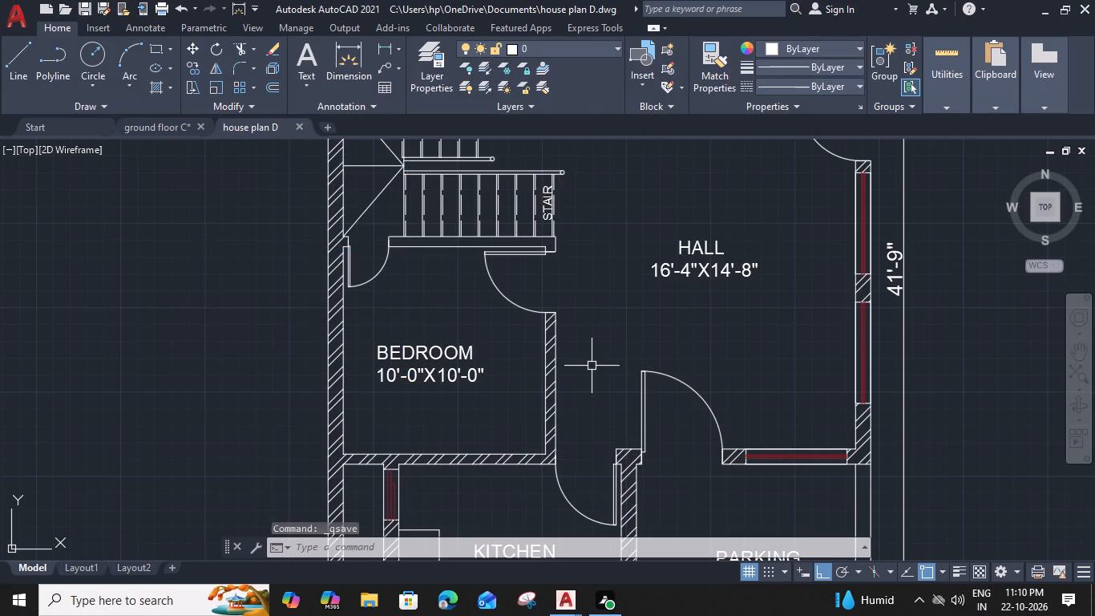
# Set up a plot with the AutoCAD PDF (High Quality Print).pc3 plotter and centre it on the paper.
pyautogui.press('p')
pyautogui.write('LOT')
pyautogui.press('space')
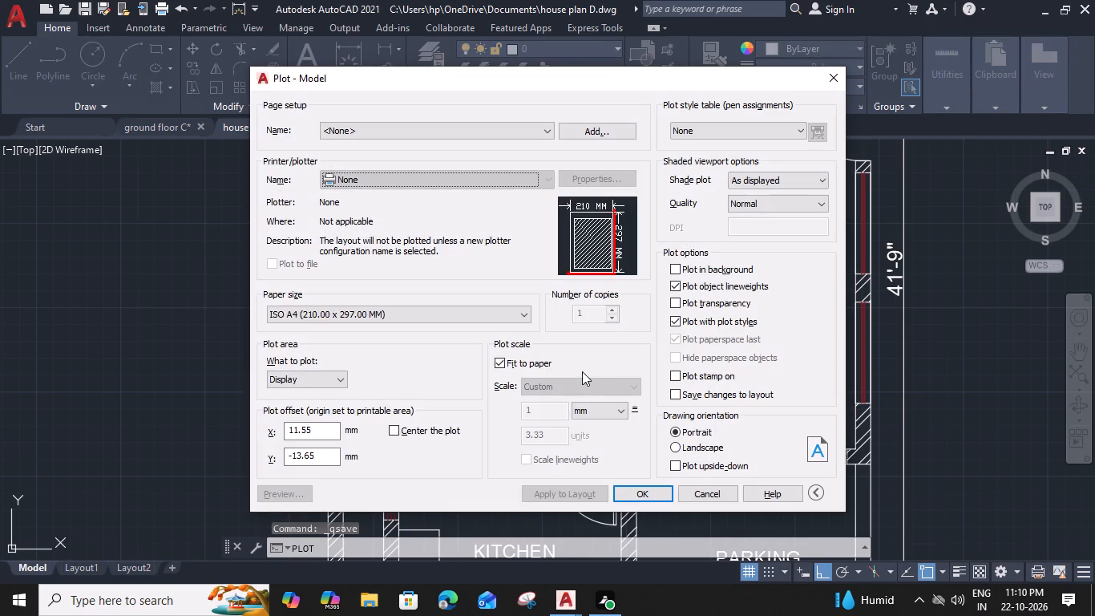
pyautogui.click(547, 180)
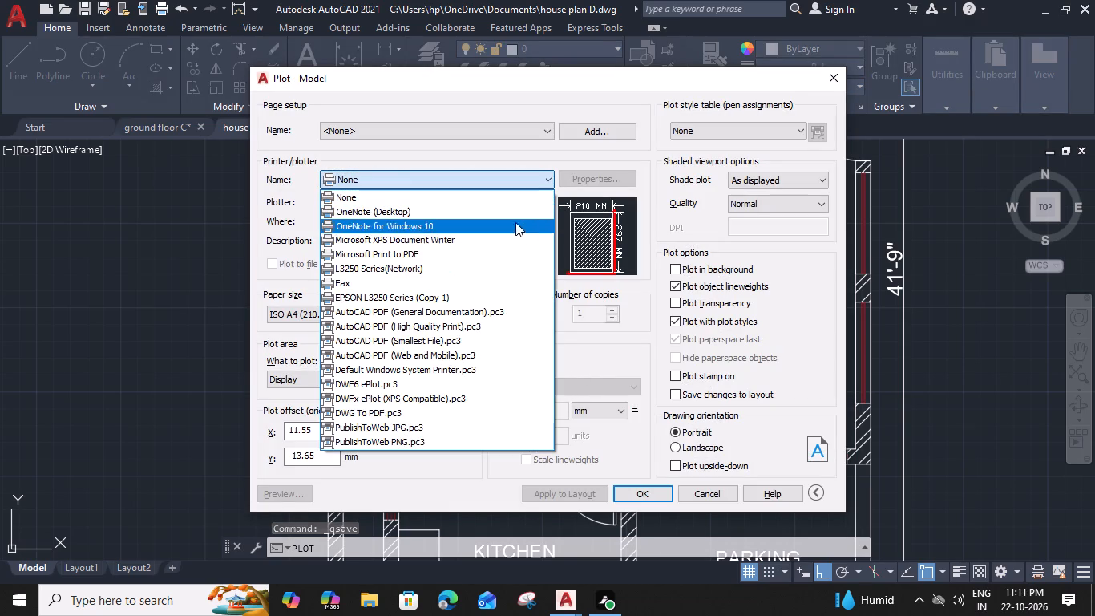
pyautogui.click(490, 331)
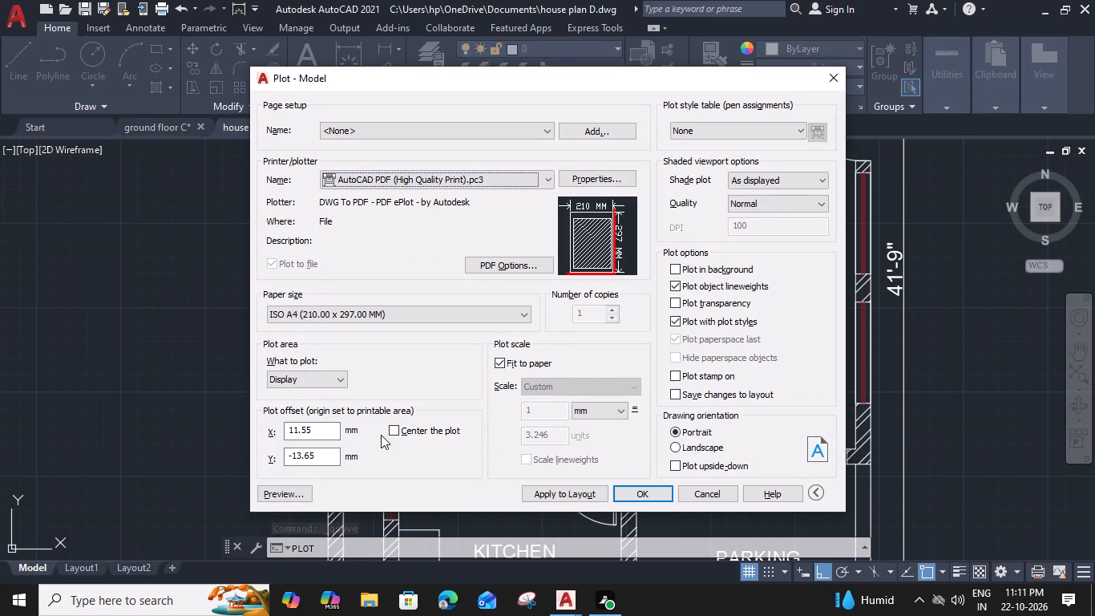
pyautogui.click(397, 427)
# Set the plot area to a window enclosing the whole floor plan, its overall dimensions and the HOUSE PLAN title.
pyautogui.click(341, 376)
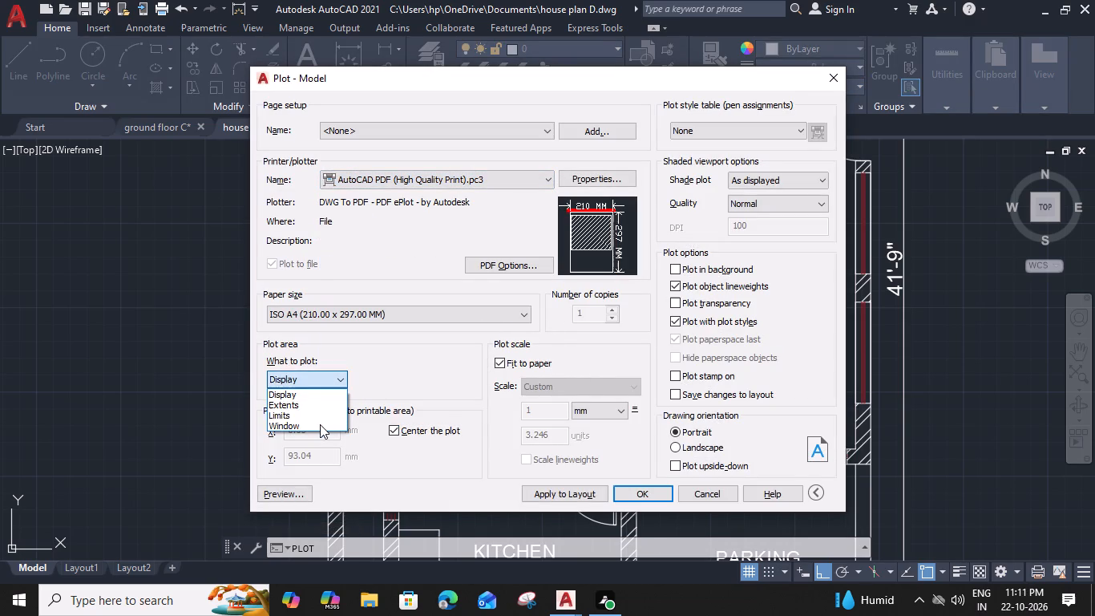
pyautogui.click(320, 424)
pyautogui.scroll(-2, 320, 424)
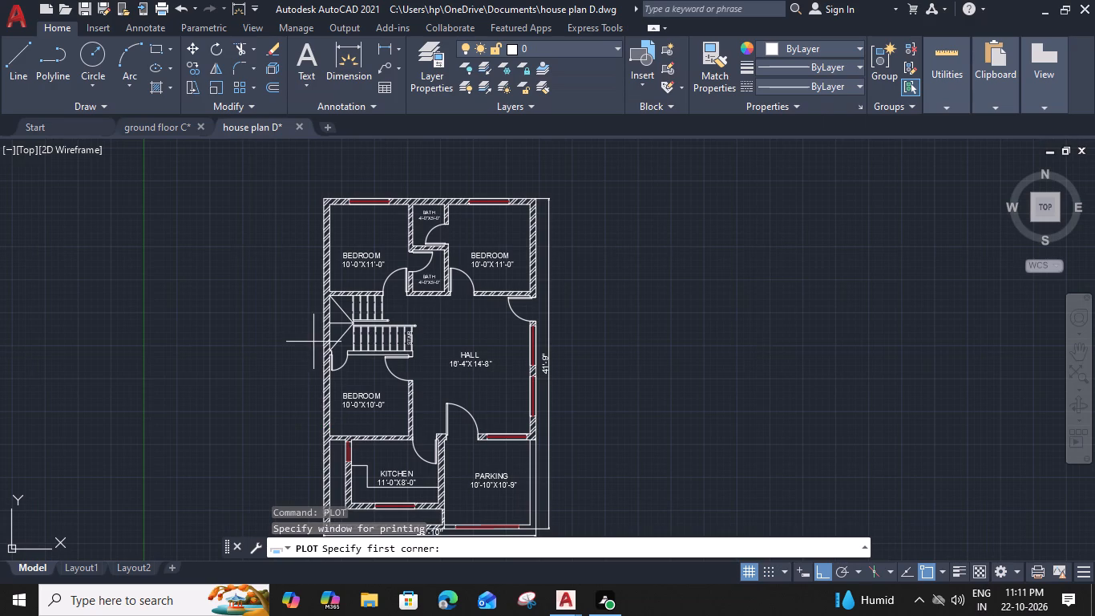
pyautogui.click(312, 186)
pyautogui.moveTo(332, 351); pyautogui.dragTo(362, 247, button='middle')
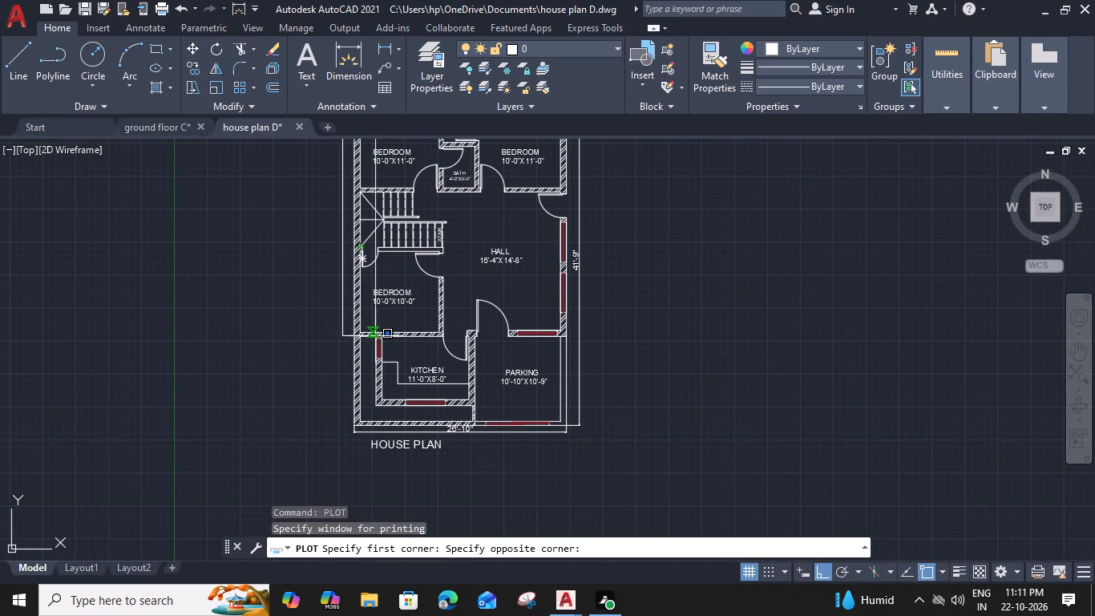
pyautogui.click(595, 454)
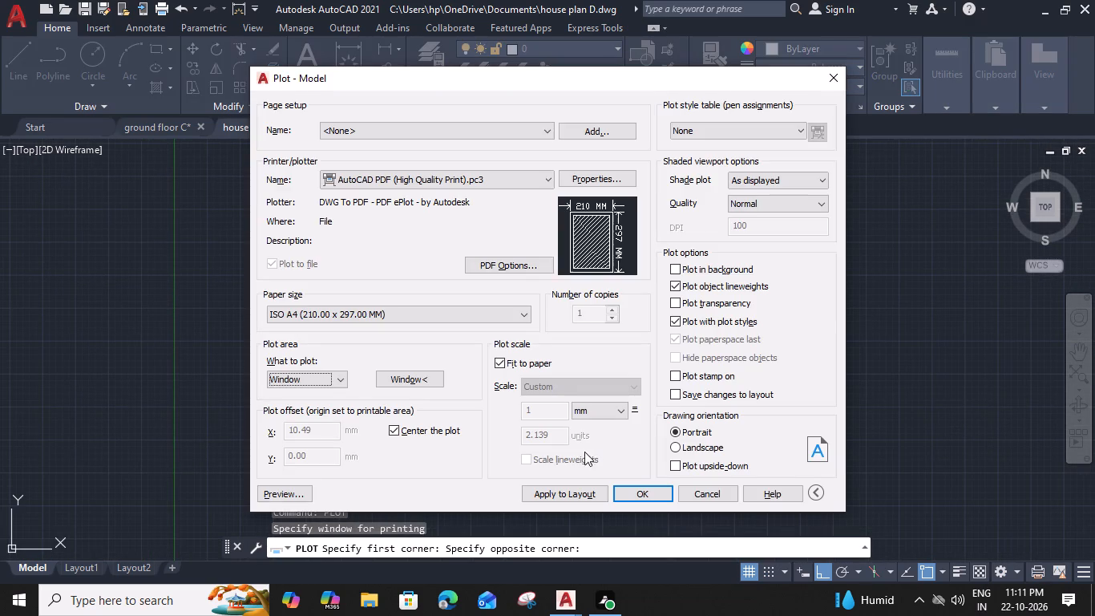
# Plot to a PDF in the Documents folder under the proposed name house plan D-Model.pdf, and close the opened PDF.
pyautogui.click(657, 493)
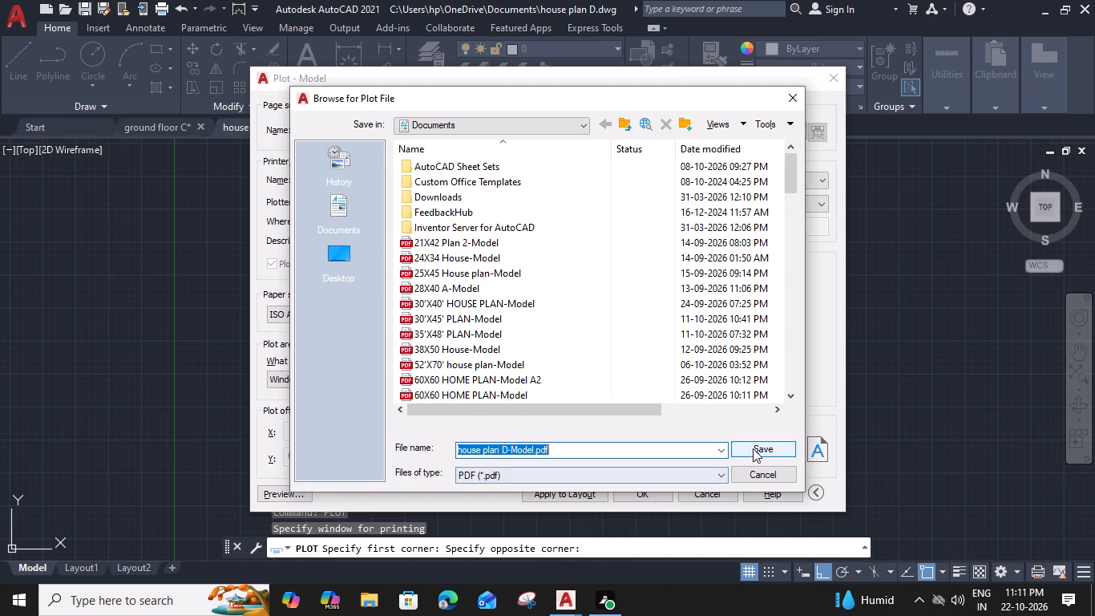
pyautogui.click(753, 448)
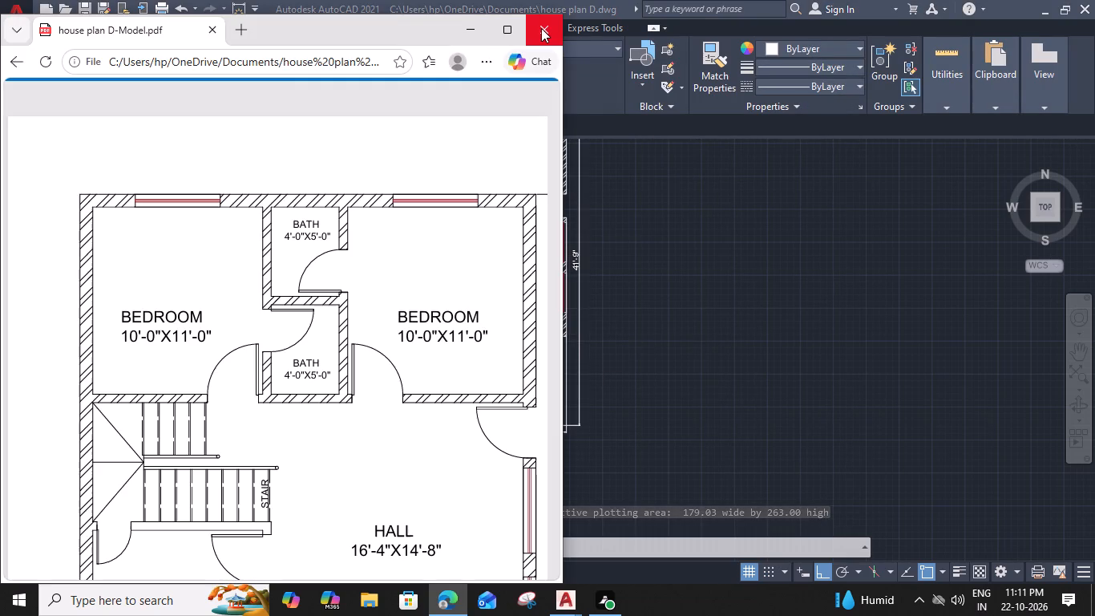
pyautogui.click(541, 28)
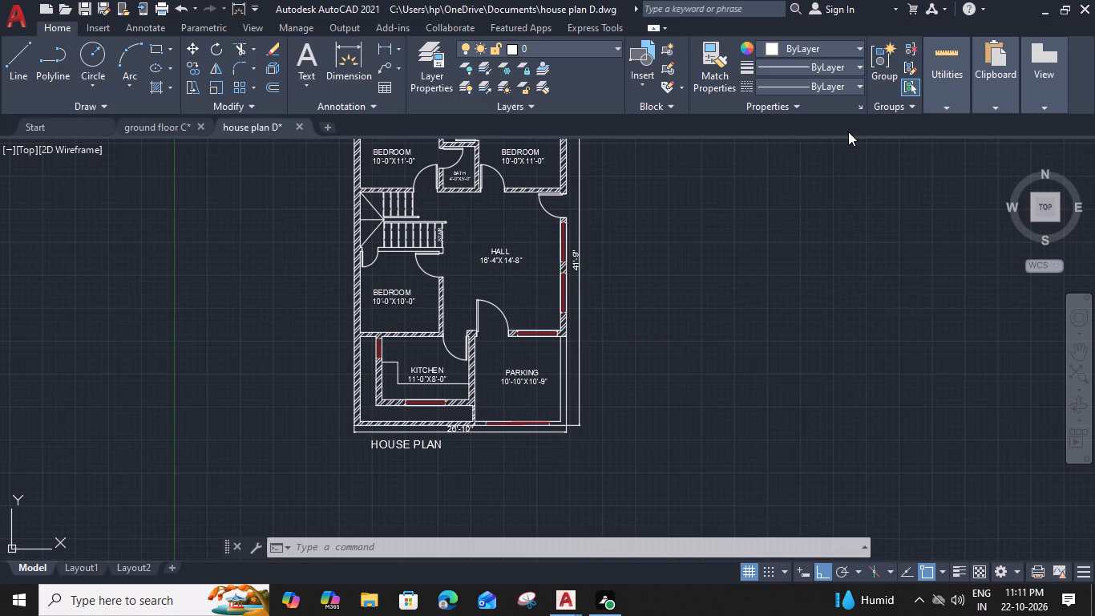